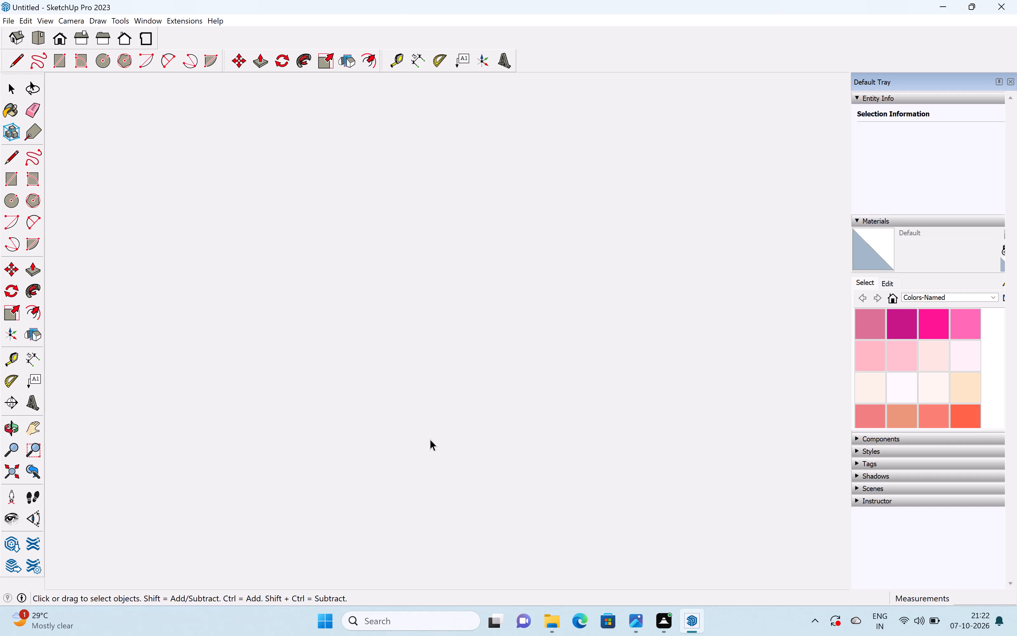
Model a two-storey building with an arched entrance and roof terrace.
Delete the default human figure standing near the origin.
middle_click_drag(370, 423, 410, 420)
scroll(418, 408, "down", 2)
middle_click_drag(418, 399, 491, 344, "shift")
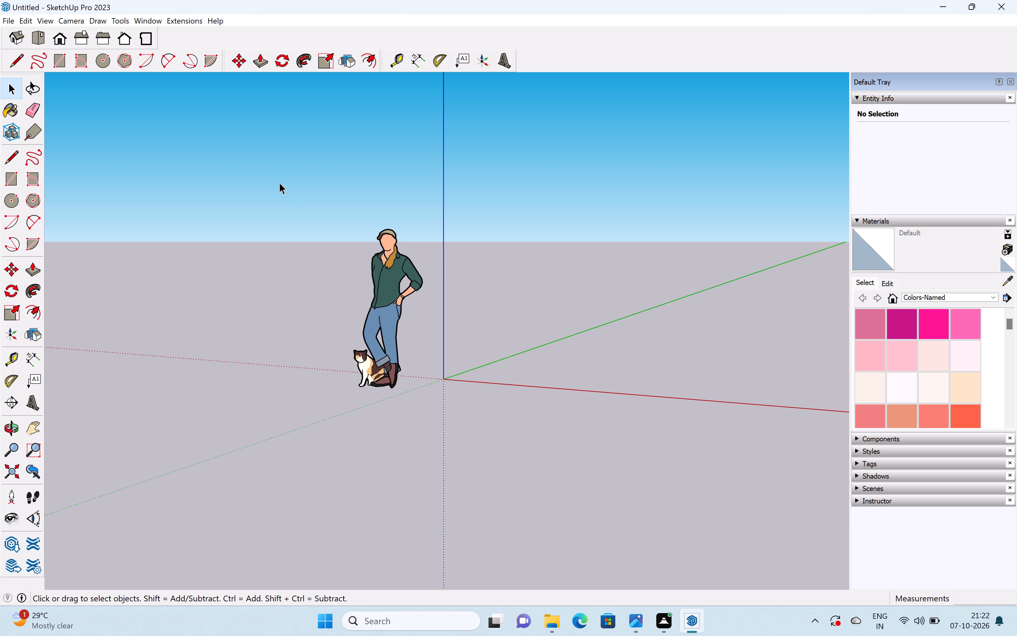
left_click_drag(279, 181, 431, 420)
key("Delete")
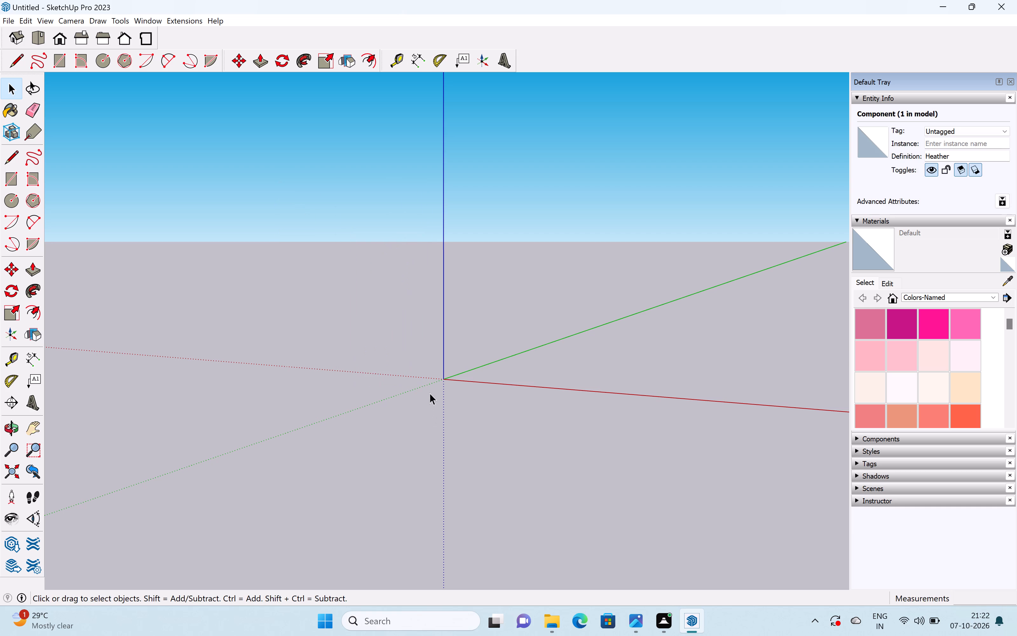
Draw a ground-plane rectangle of about 850 square feet beside the green axis for the base.
middle_click_drag(404, 386, 458, 393)
middle_click_drag(455, 393, 365, 388)
middle_click_drag(377, 395, 388, 402)
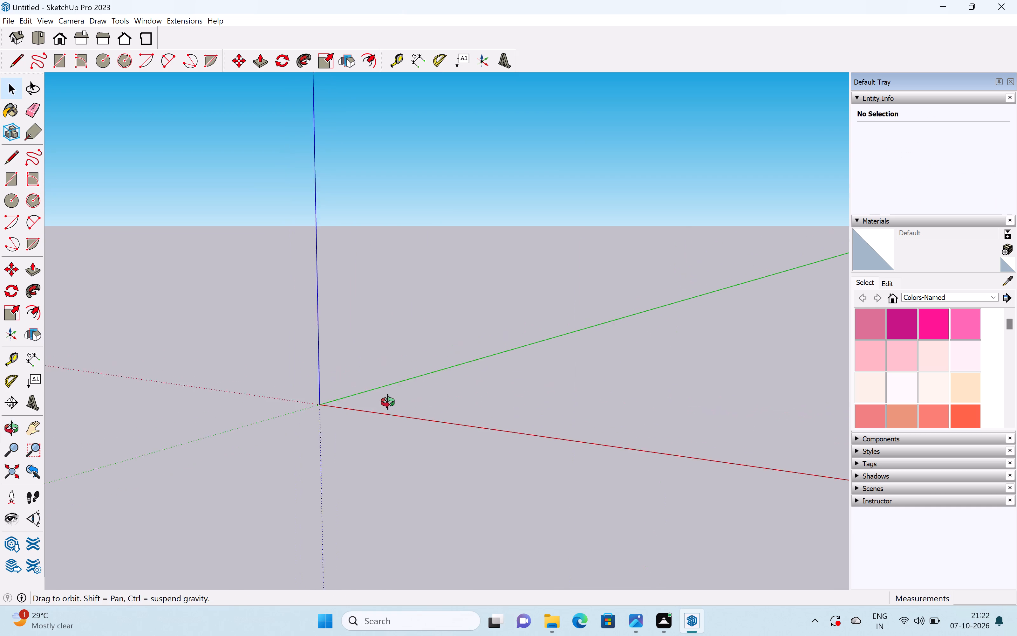
middle_click_drag(388, 402, 454, 407)
middle_click_drag(420, 375, 242, 333, "shift")
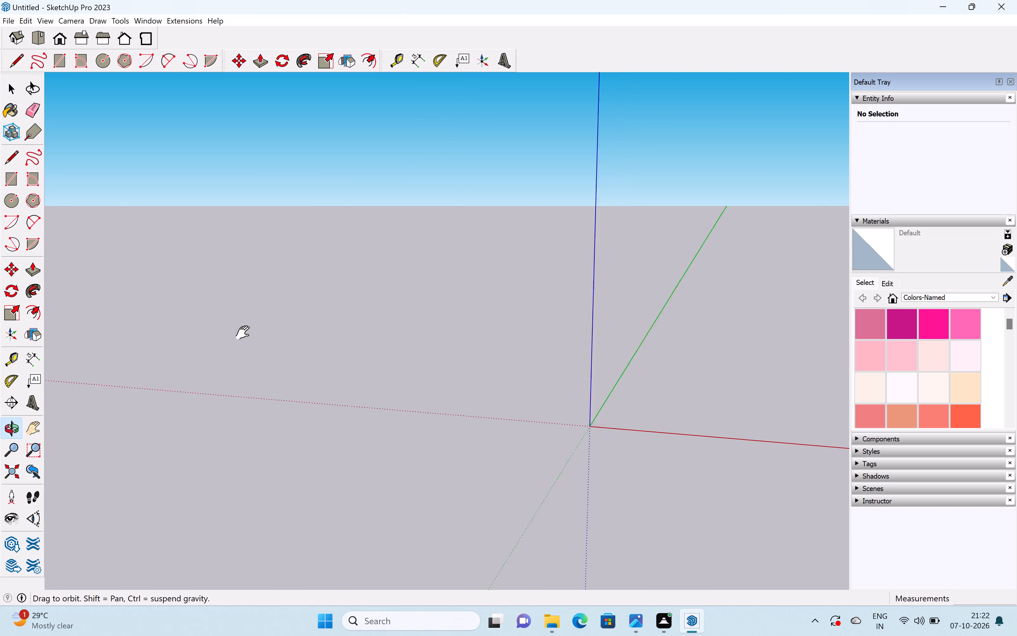
middle_click_drag(242, 333, 215, 333, "shift")
middle_click_drag(278, 367, 330, 377)
middle_click_drag(340, 336, 219, 344, "shift")
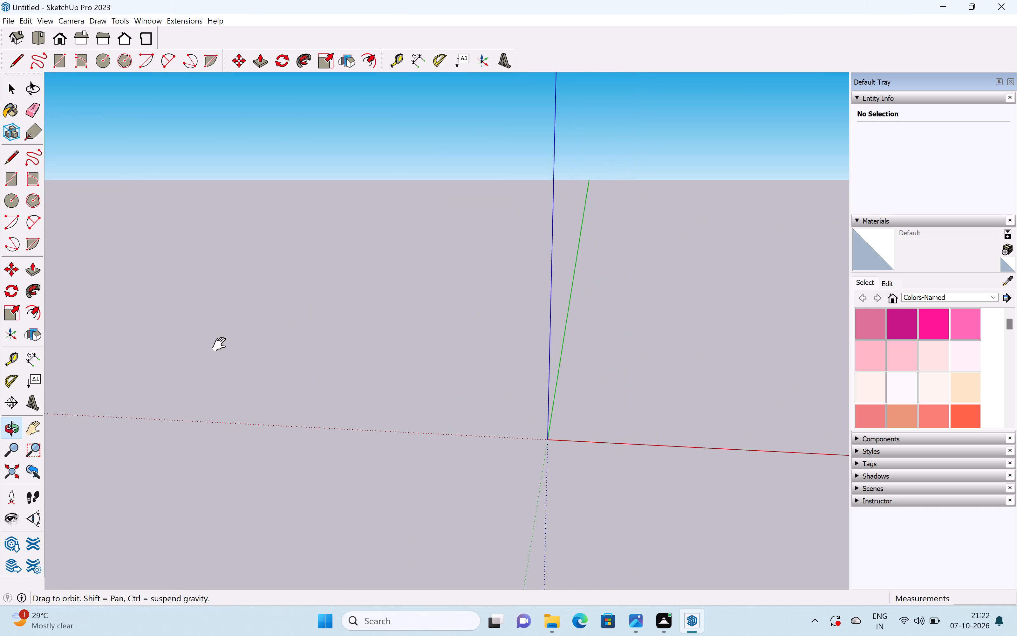
middle_click_drag(219, 344, 193, 336, "shift")
middle_click_drag(269, 367, 235, 356, "shift")
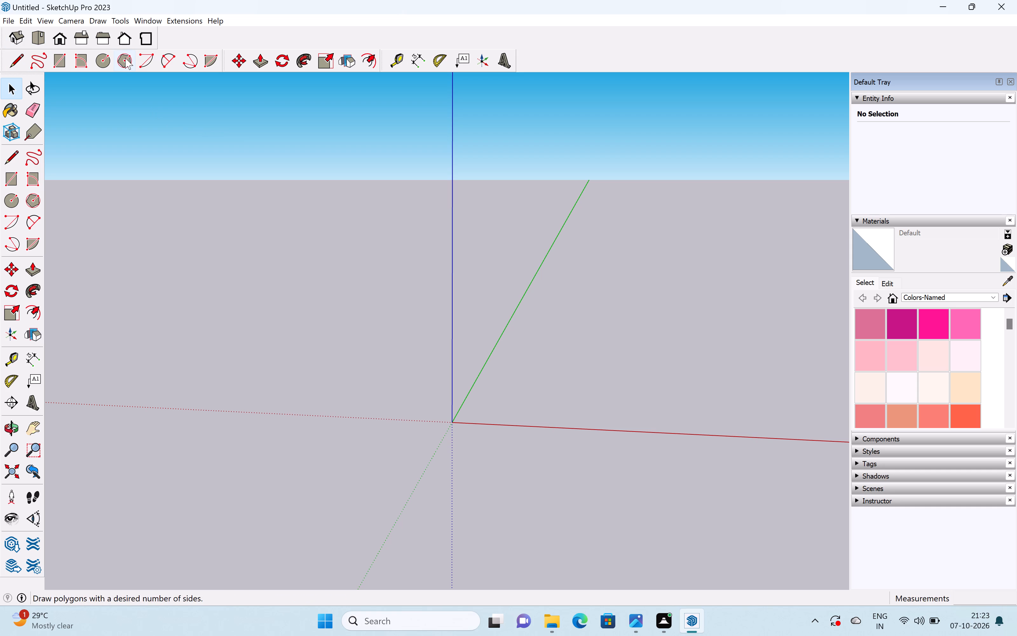
left_click(61, 62)
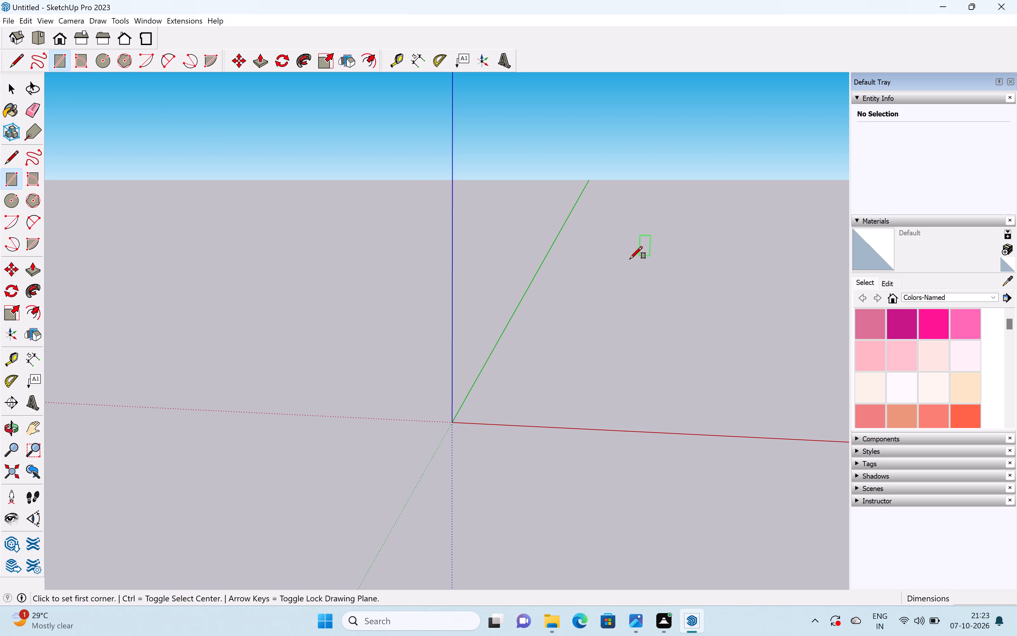
left_click(585, 265)
scroll(677, 343, "down", 4)
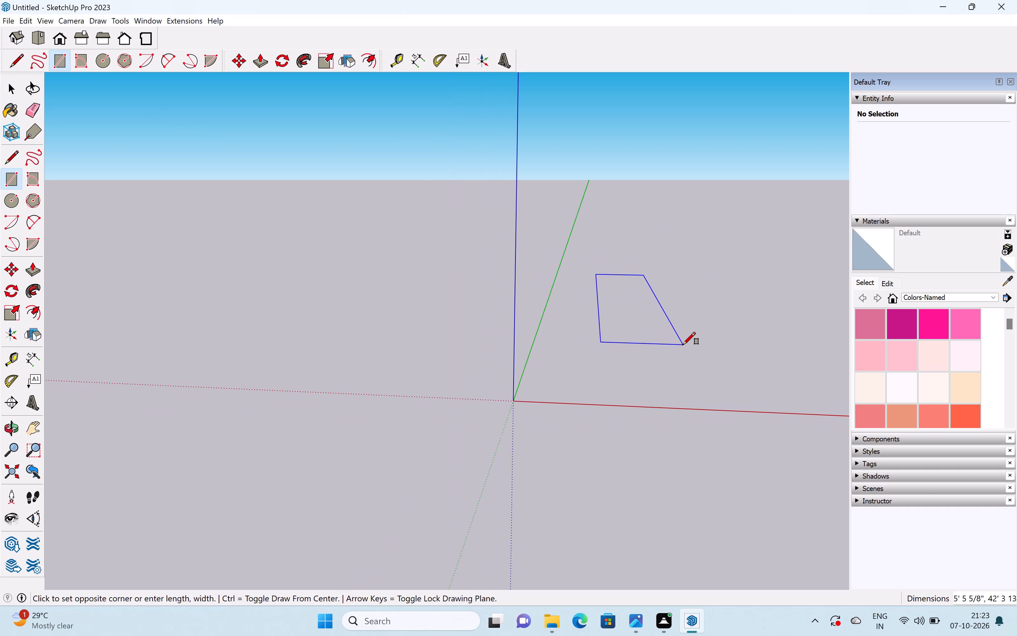
middle_click_drag(681, 343, 429, 387, "shift")
scroll(630, 356, "down", 1)
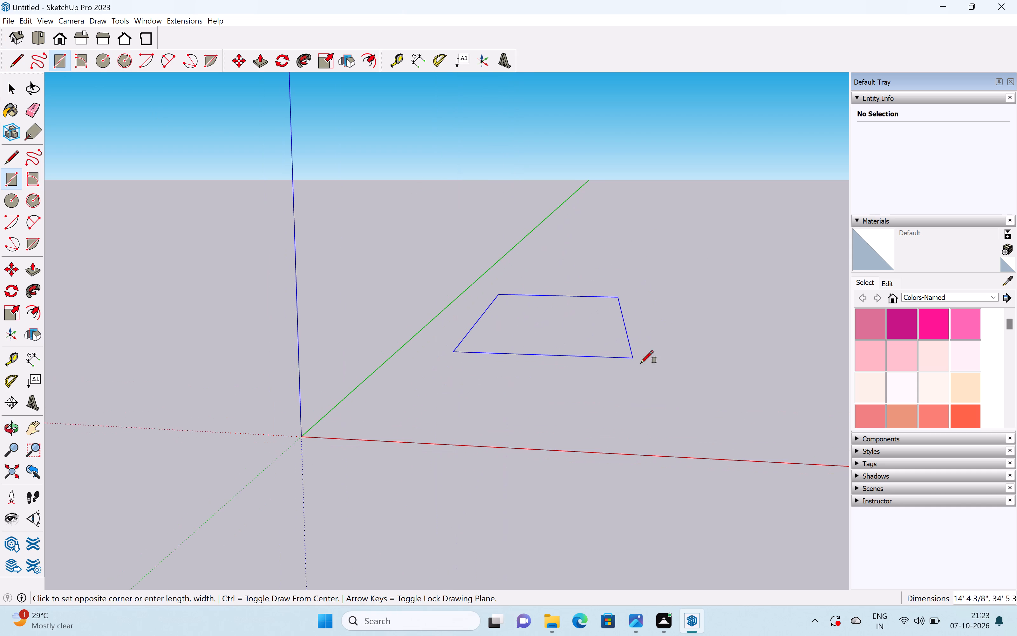
left_click(705, 394)
key("space")
Make the base rectangle's face and edges into a group.
middle_click_drag(682, 382, 544, 411)
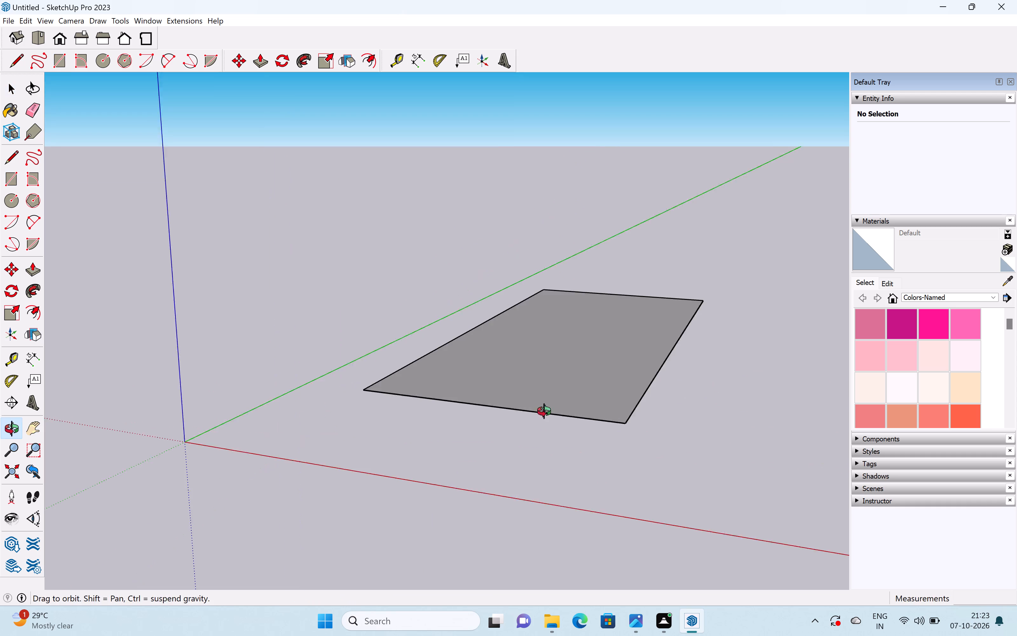
middle_click_drag(544, 411, 544, 412)
scroll(543, 412, "up", 1)
double_click(540, 411)
right_click(536, 407)
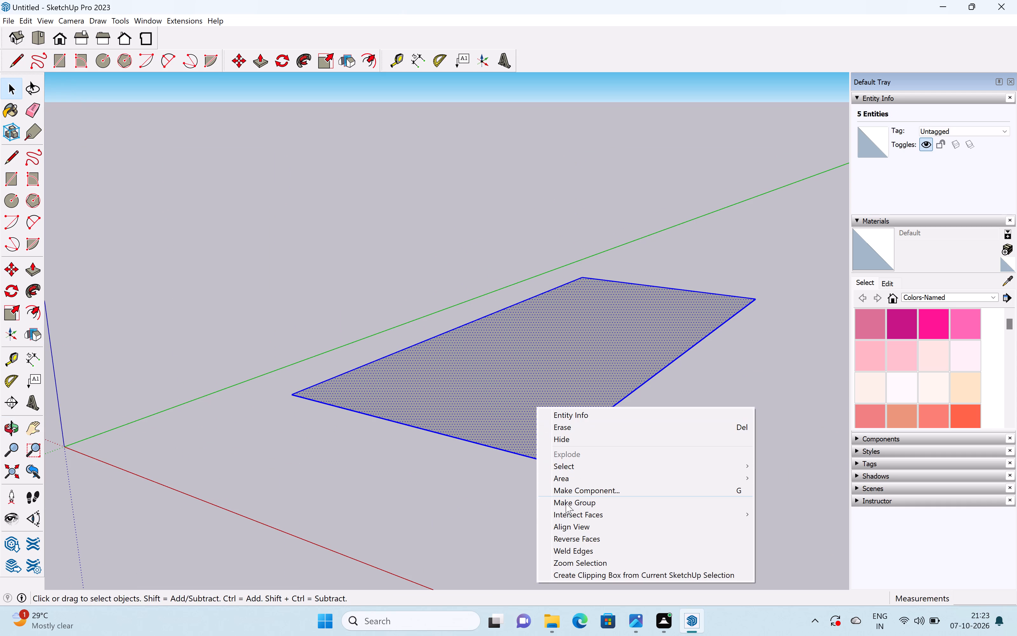
left_click(565, 506)
Inside the base group, extrude the rectangle upward 3" into a thin slab.
triple_click(550, 412)
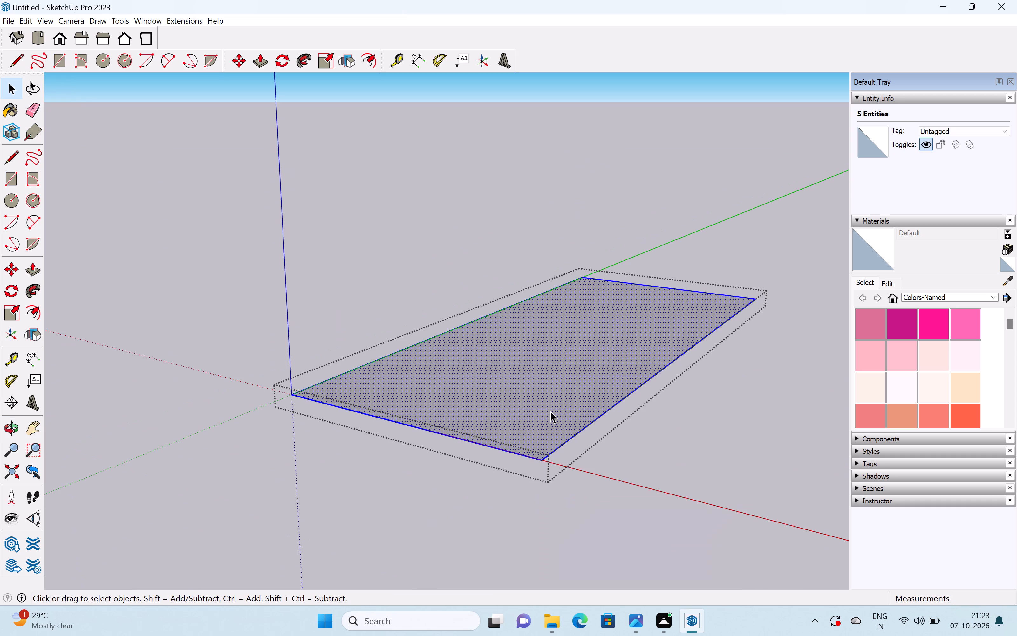
key("p")
left_click_drag(549, 422, 549, 409)
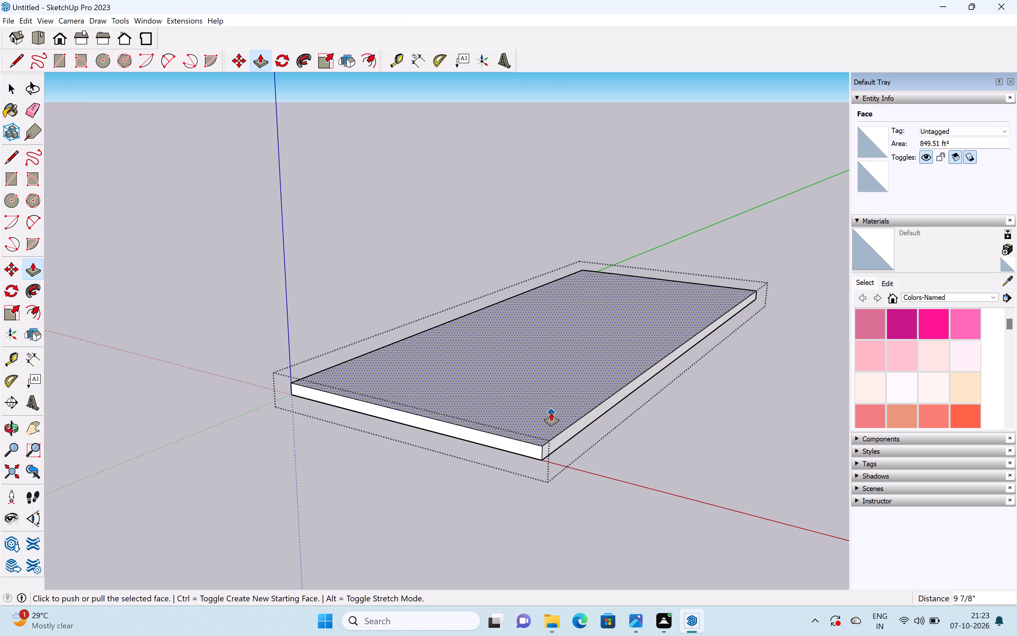
type("3\"")
key("Return")
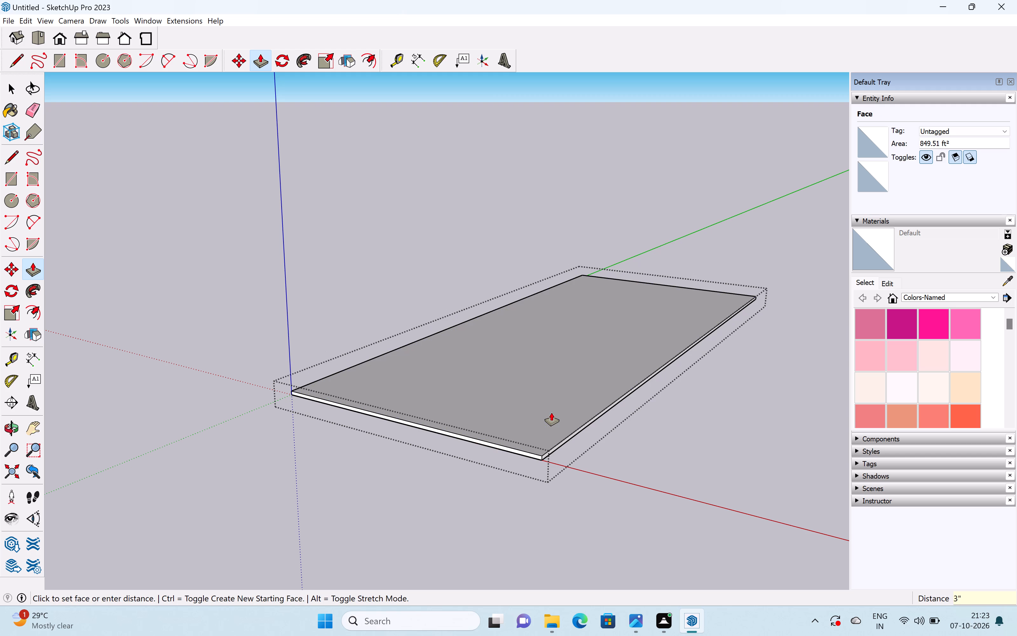
key("space")
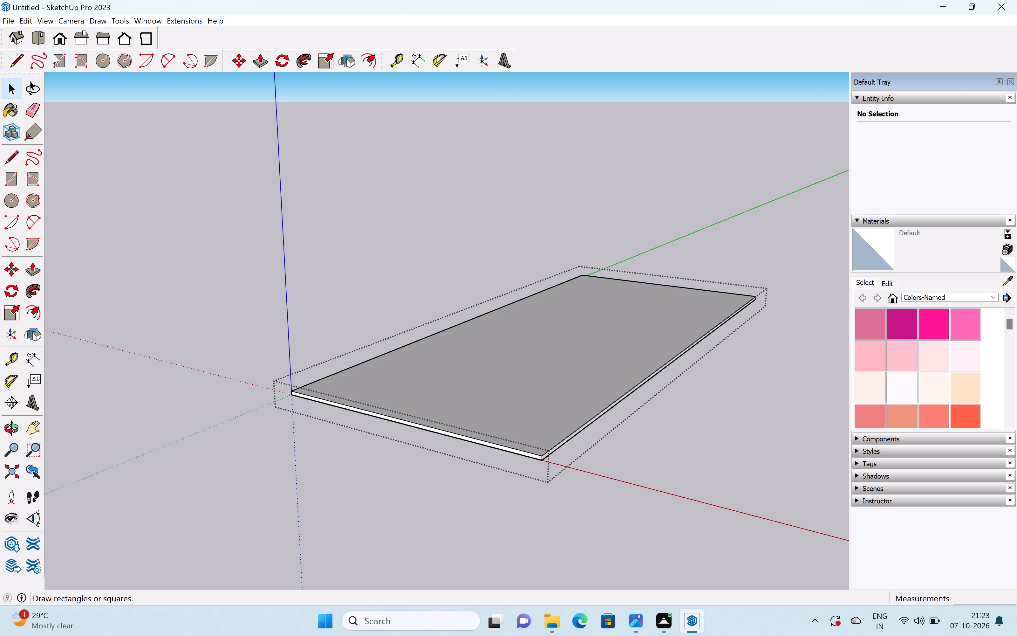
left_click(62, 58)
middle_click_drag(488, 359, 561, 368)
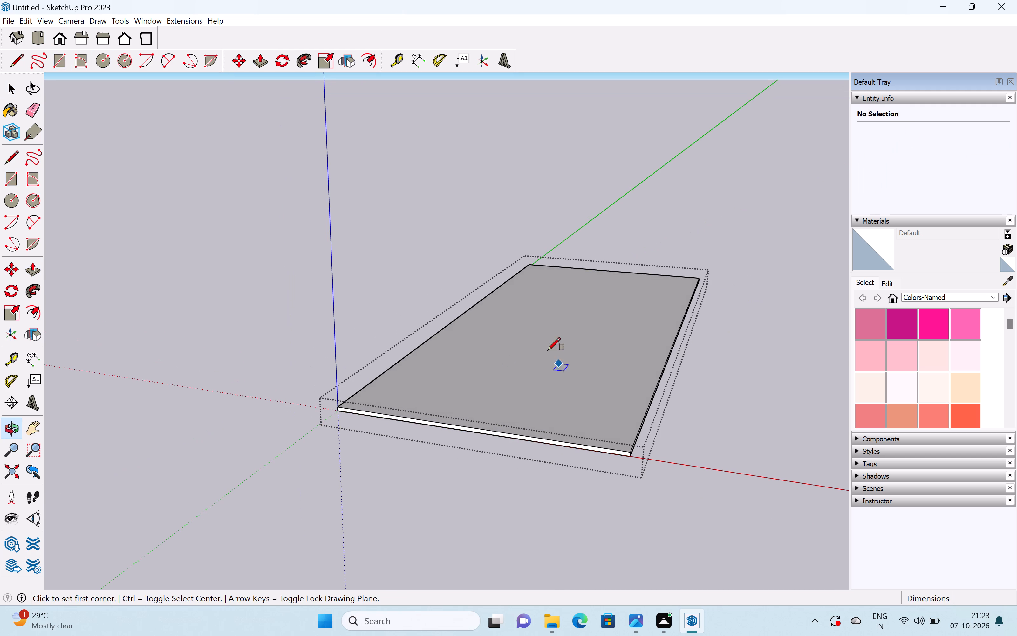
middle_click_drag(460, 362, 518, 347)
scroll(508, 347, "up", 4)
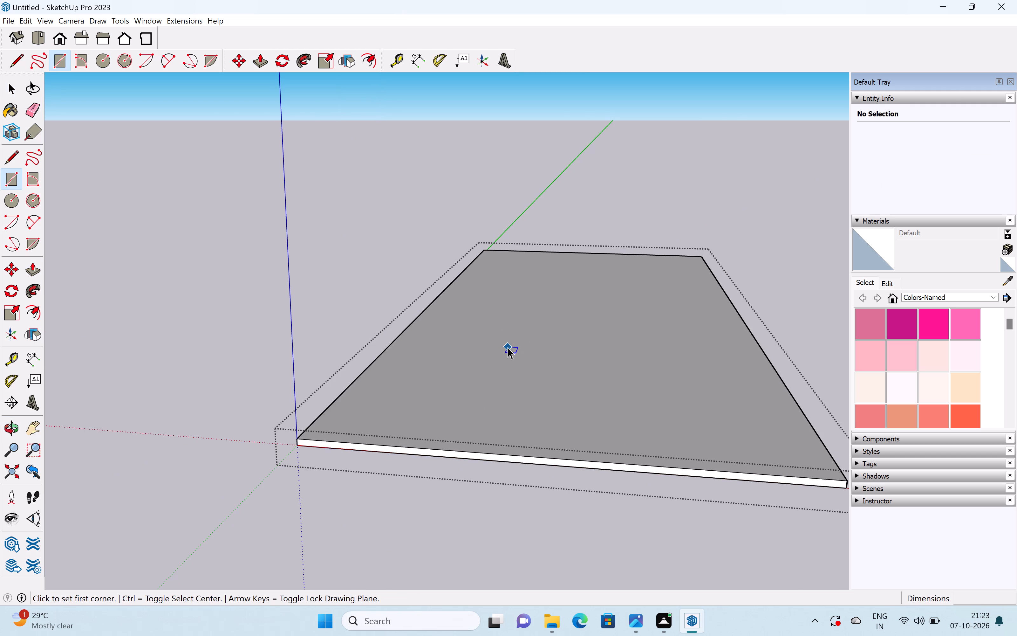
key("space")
Widen the slab by pulling its long side face outward about 3' 8" along the red axis and close the group.
scroll(508, 351, "down", 6)
middle_click_drag(591, 395, 452, 364)
scroll(450, 365, "up", 1)
scroll(607, 384, "up", 5)
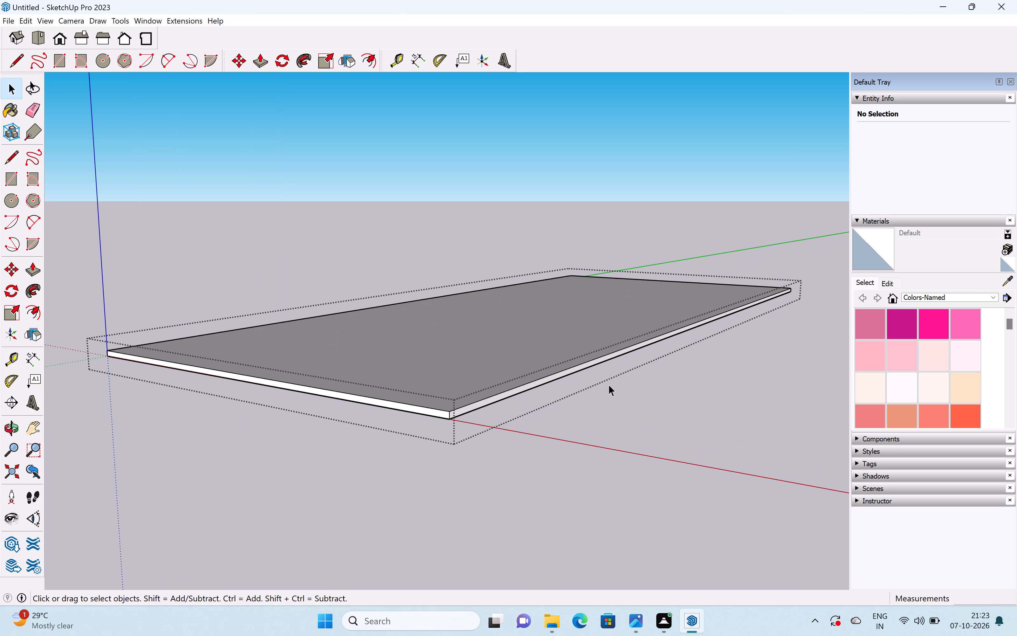
key("p")
left_click_drag(584, 363, 664, 419)
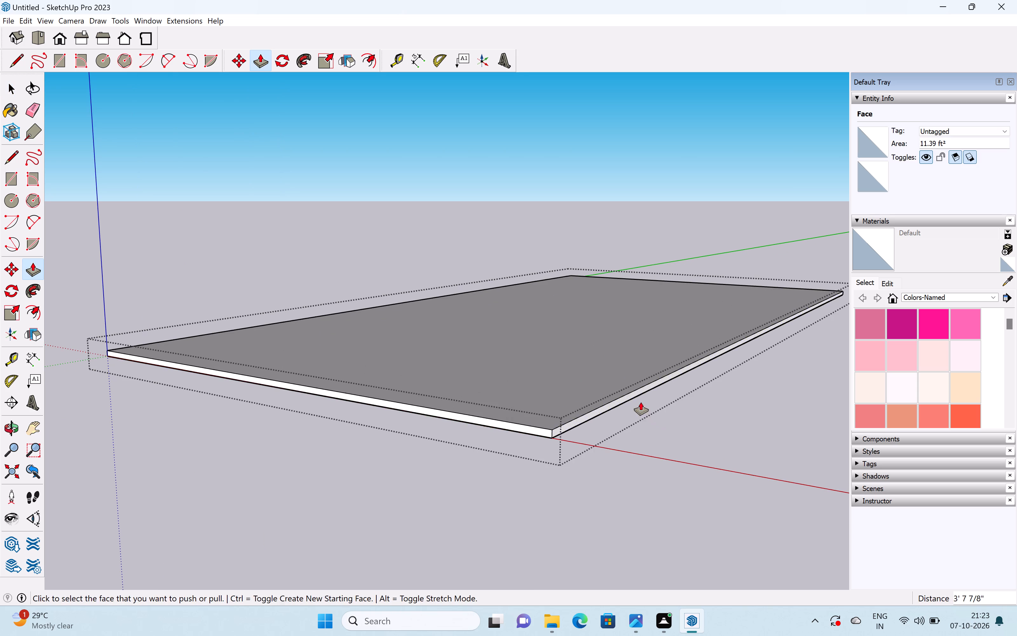
scroll(643, 407, "down", 5)
key("space")
middle_click_drag(530, 442, 636, 518)
key("space")
left_click(556, 496)
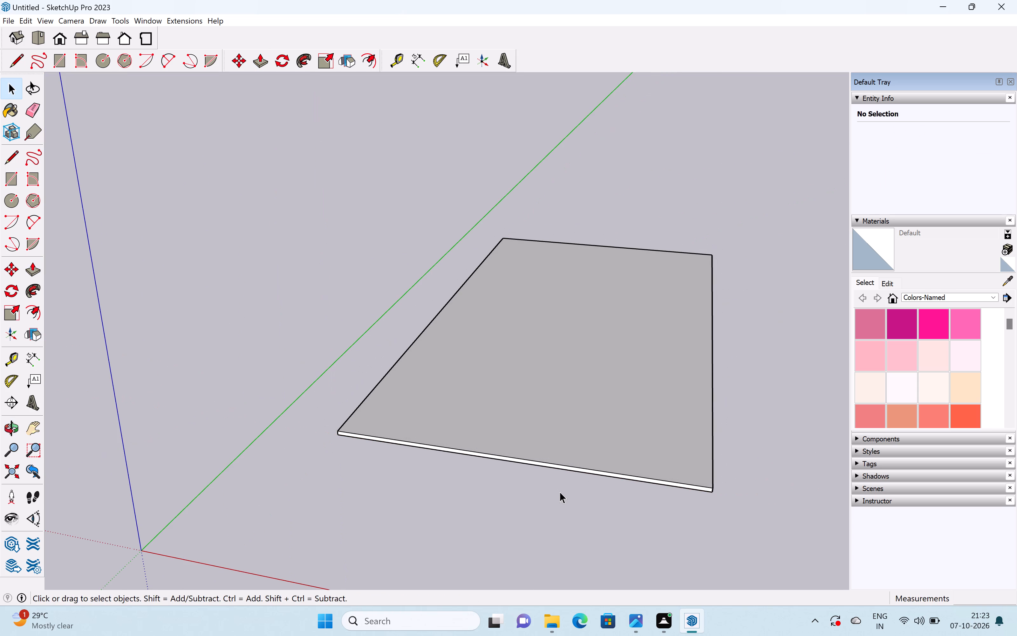
Draw a building footprint rectangle of about 368 square feet on top of the slab.
key("r")
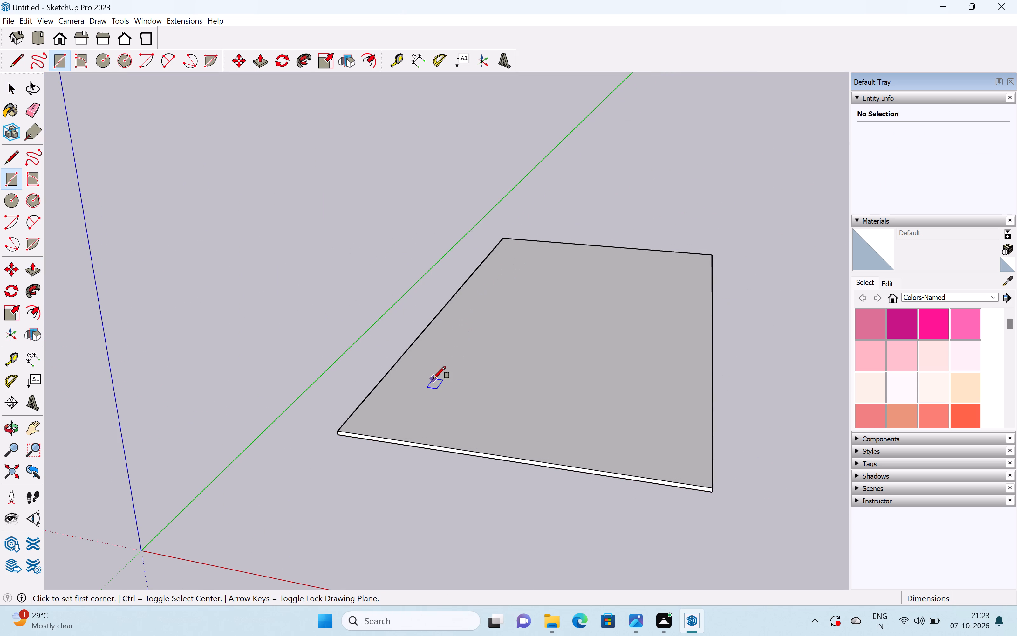
left_click(433, 379)
scroll(632, 289, "up", 3)
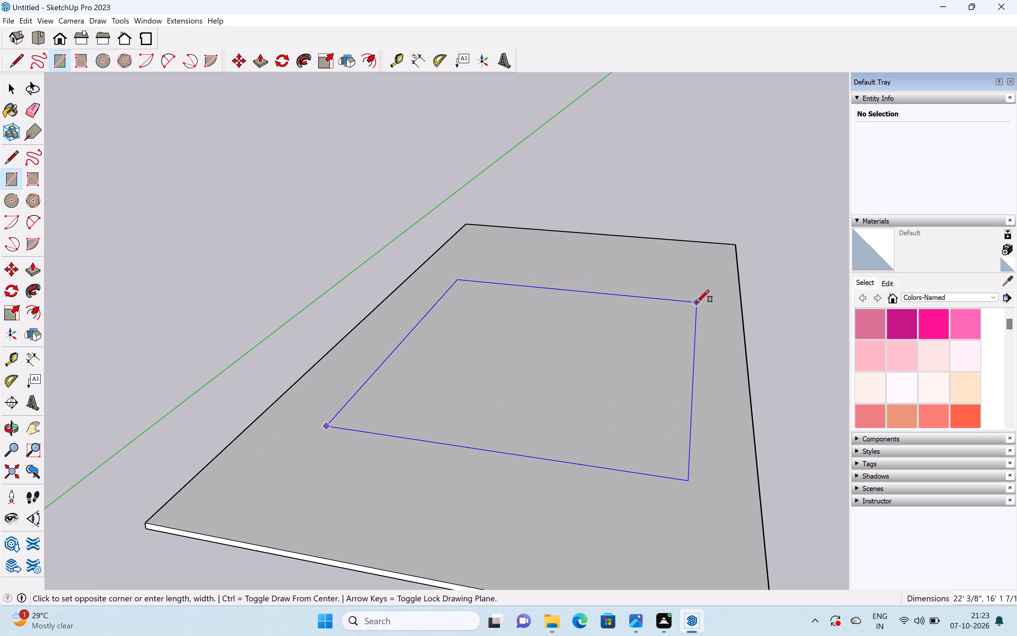
left_click(716, 308)
key("space")
Extrude the building footprint upward 10' to form the ground-floor block.
triple_click(611, 405)
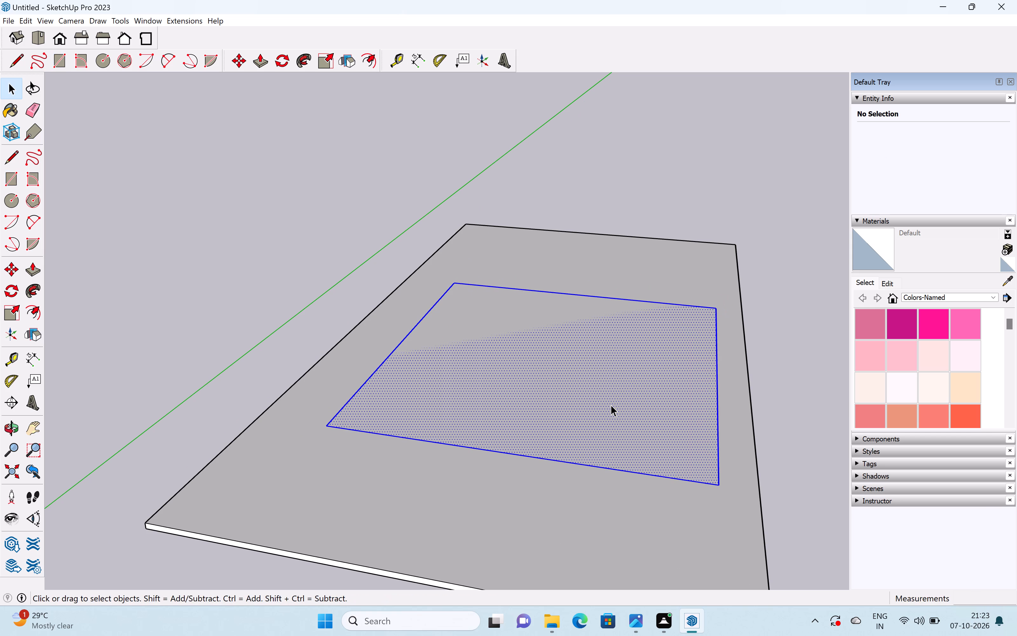
middle_click_drag(589, 393, 655, 330)
key("p")
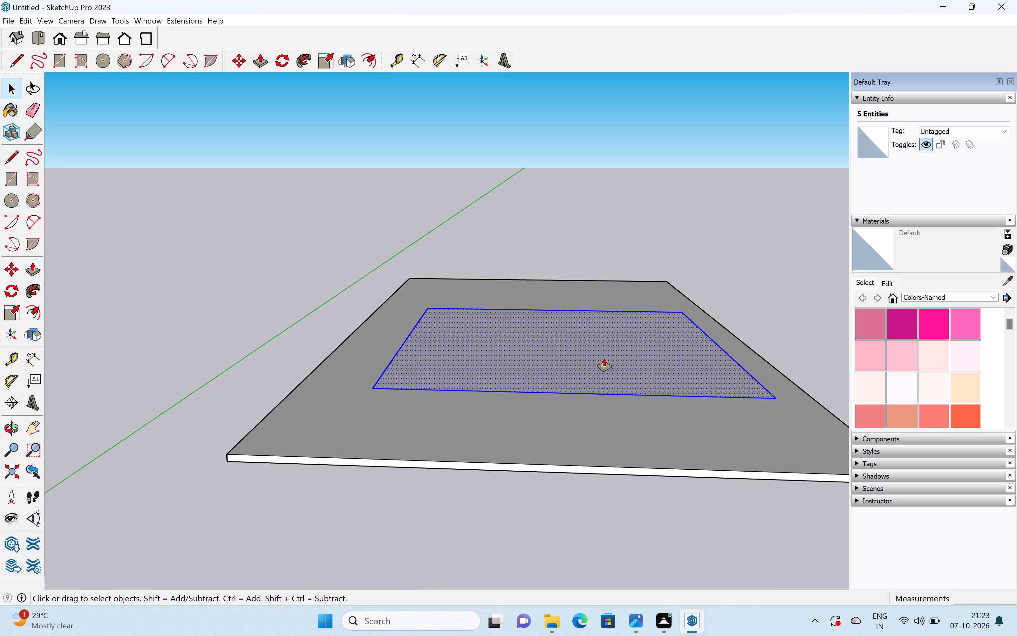
left_click_drag(604, 360, 627, 166)
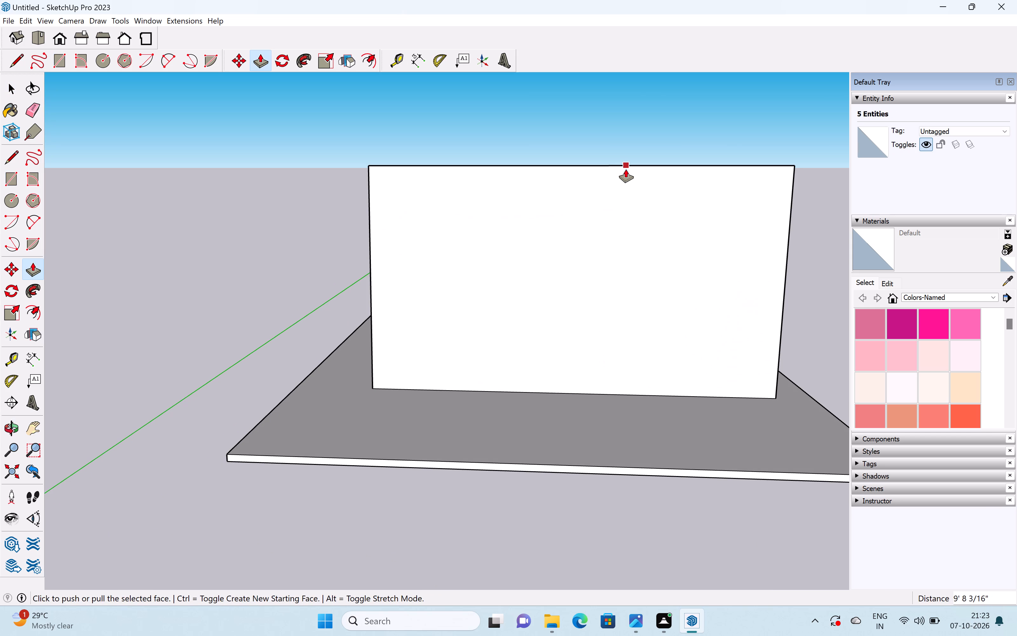
type("10")
key("apostrophe")
key("Return")
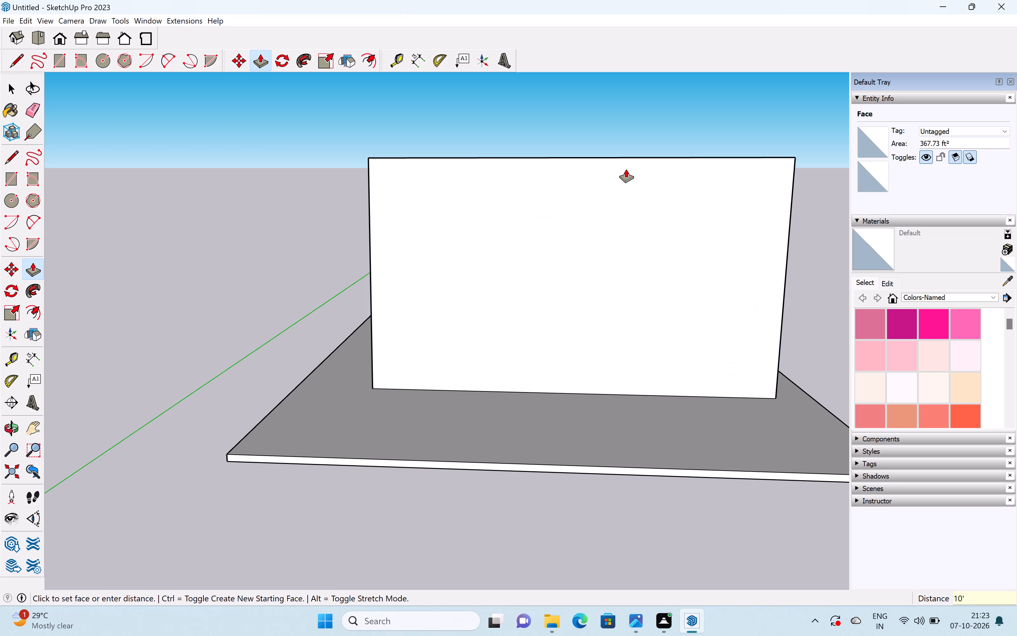
Push/Pull the block's top face up 6" as a separate floor-slab layer, keeping the edges between the levels.
scroll(634, 172, "down", 4)
scroll(674, 192, "down", 1)
middle_click_drag(674, 192, 334, 436)
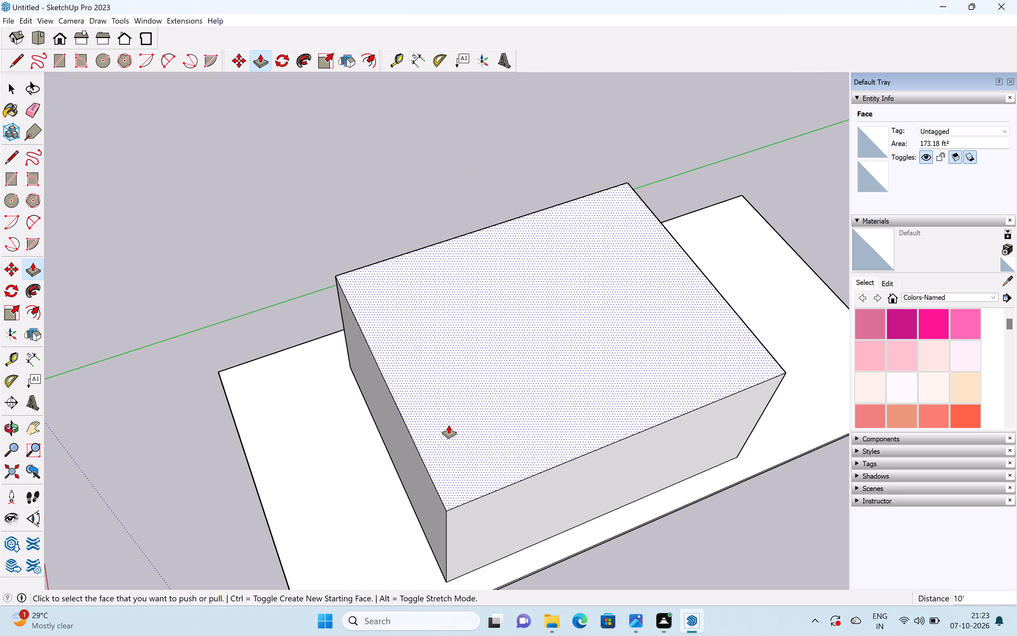
left_click(472, 425)
type("6\"")
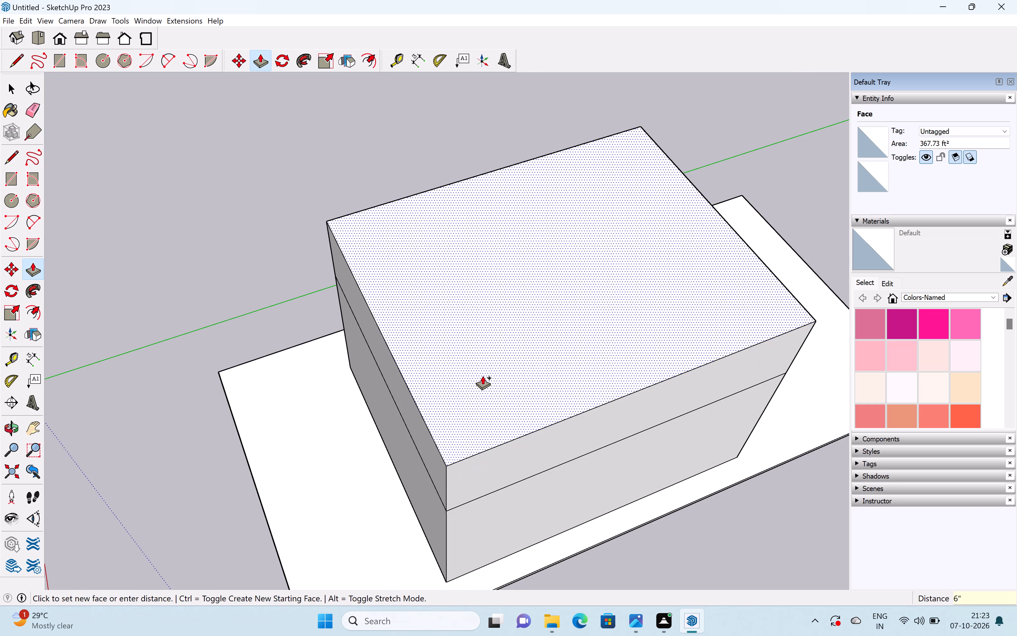
key("Return")
Push/Pull the top face up another 10' as a separate upper storey, keeping the dividing edges.
left_click_drag(463, 404, 499, 320)
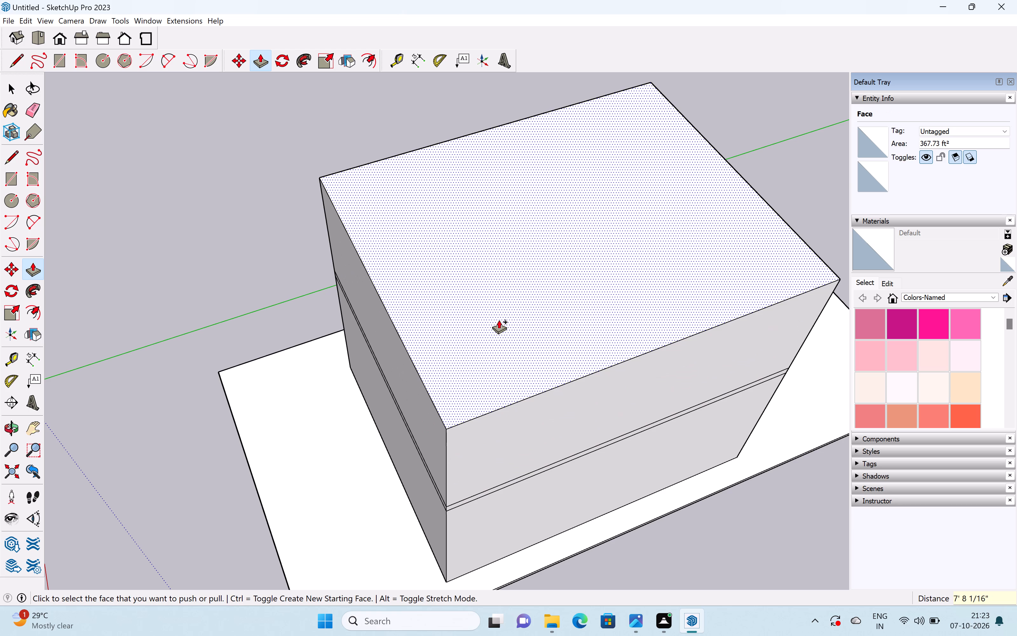
type("10'")
key("Return")
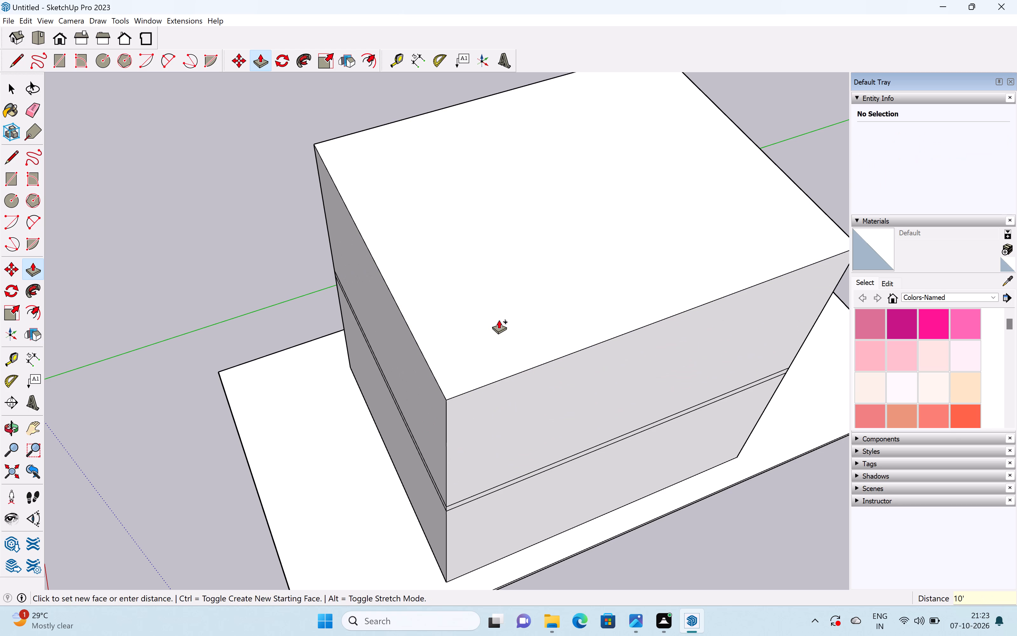
Push/Pull the upper storey's top face up 6" as a separate roof-slab layer.
middle_click_drag(499, 318, 631, 213)
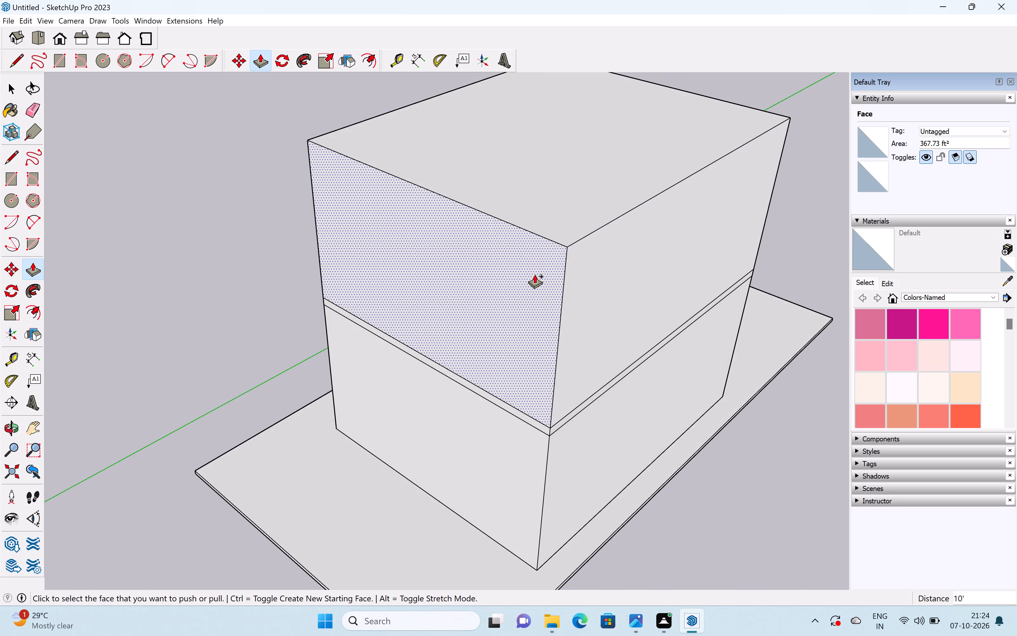
middle_click_drag(537, 266, 567, 223)
left_click(588, 170)
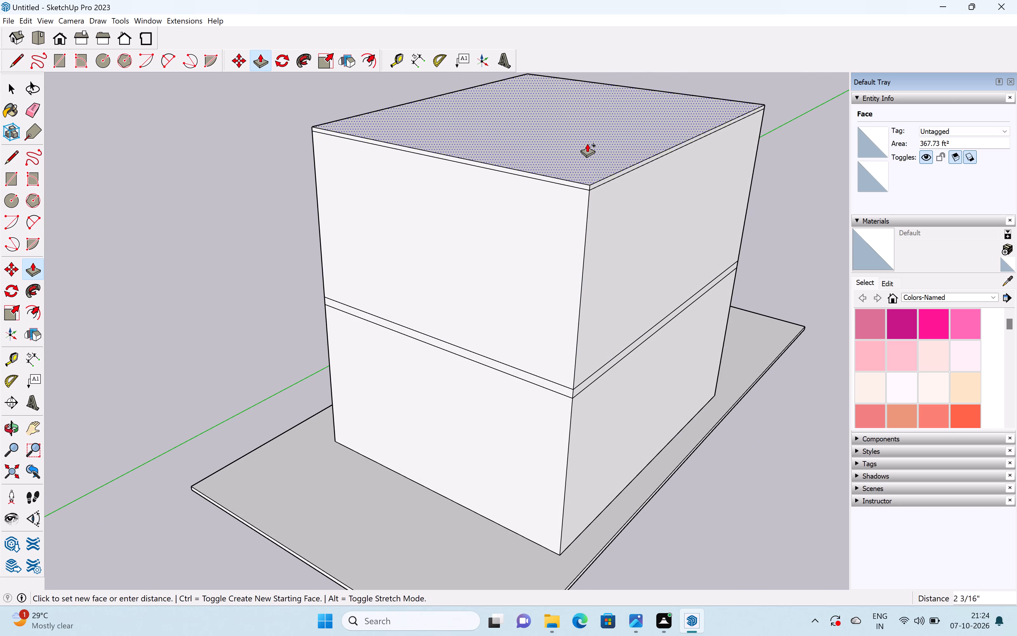
type("6\"")
key("Return")
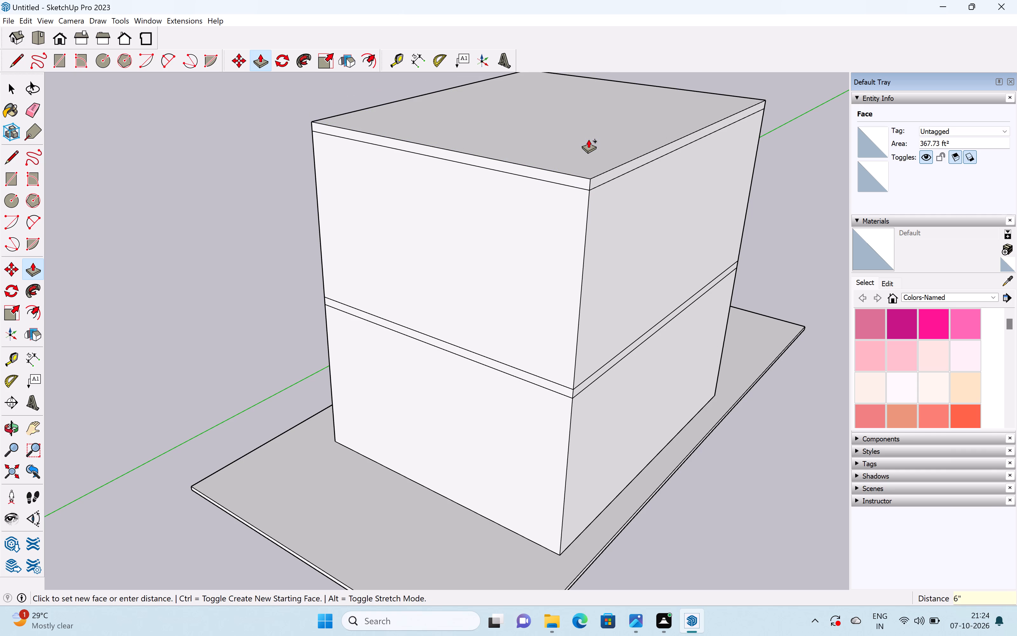
middle_click_drag(585, 145, 564, 255, "shift")
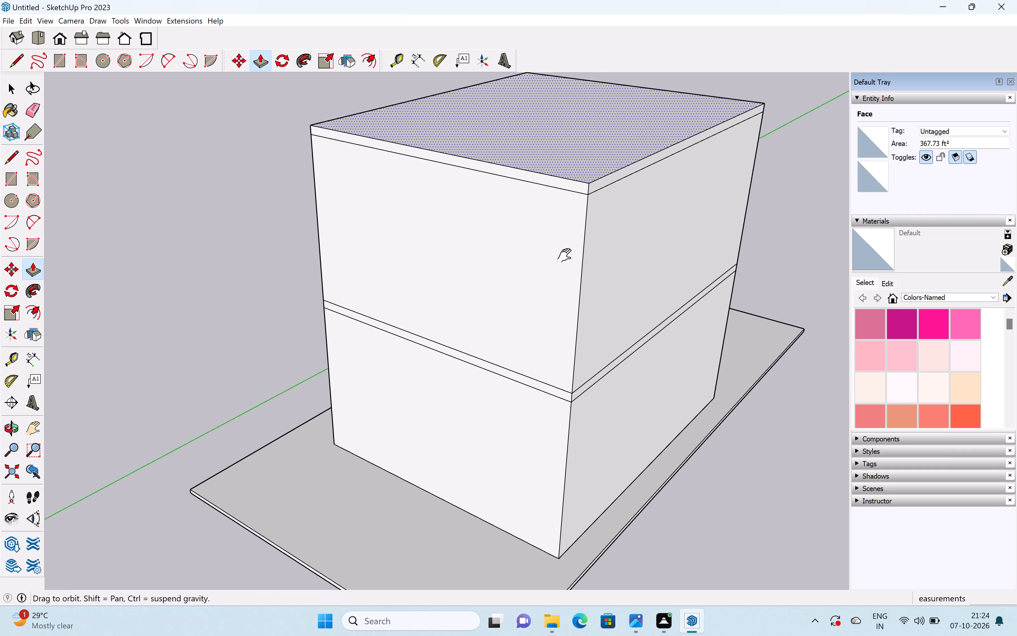
middle_click_drag(564, 255, 563, 280, "shift")
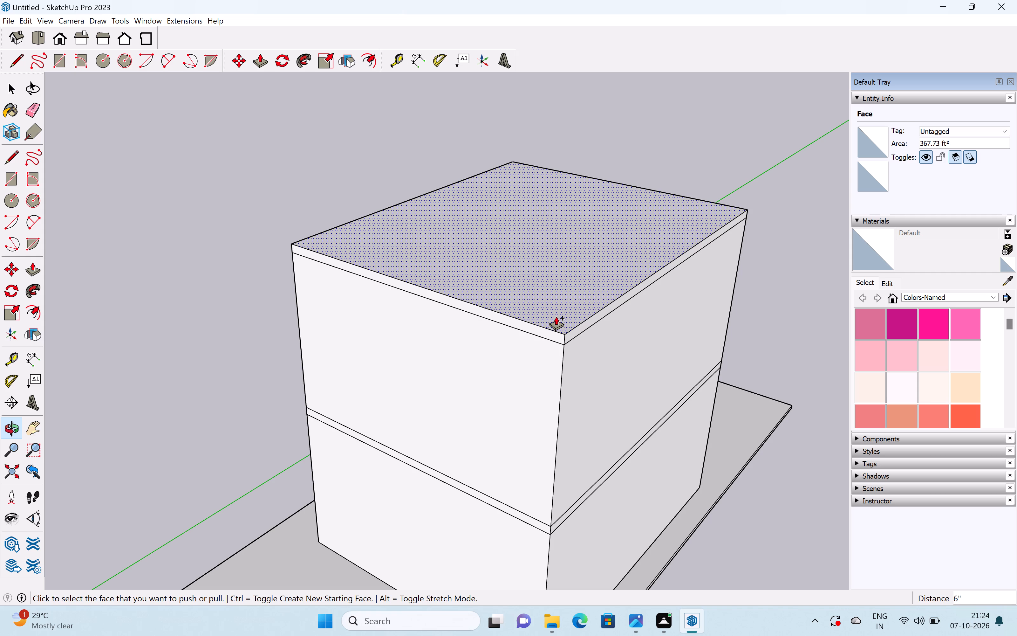
Push/Pull the roof slab's top face up 3' as a separate parapet layer.
left_click(556, 316)
type("3'")
key("Return")
key("space")
Push/Pull the ground floor's longer side face outward about 1' 3" along the edge of the base slab.
scroll(553, 244, "down", 5)
middle_click_drag(511, 318, 583, 291)
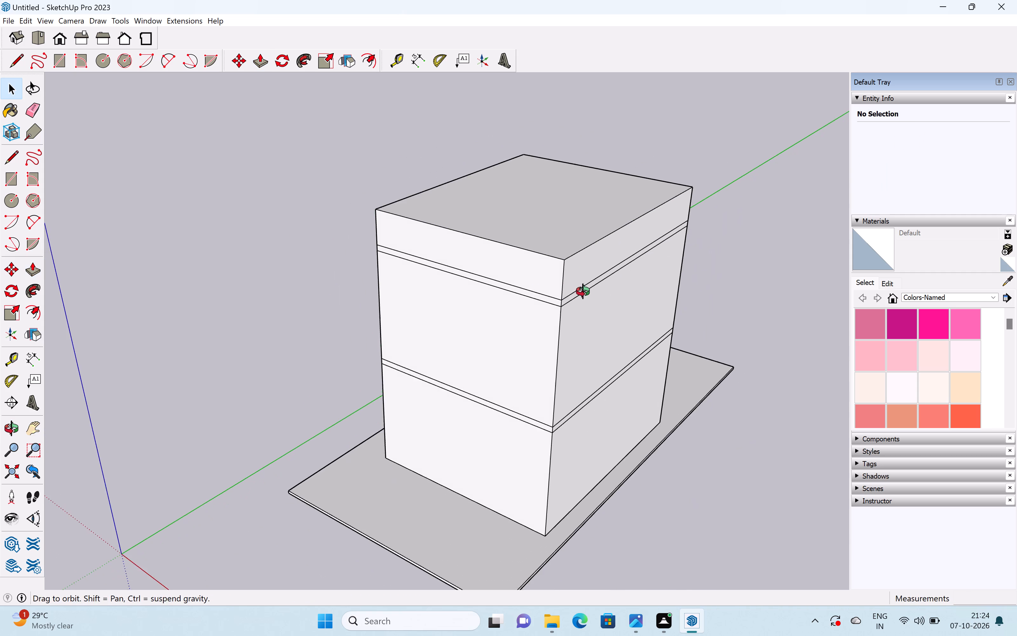
middle_click_drag(583, 291, 678, 258)
scroll(523, 329, "down", 5)
middle_click_drag(498, 347, 749, 282)
scroll(506, 345, "up", 2)
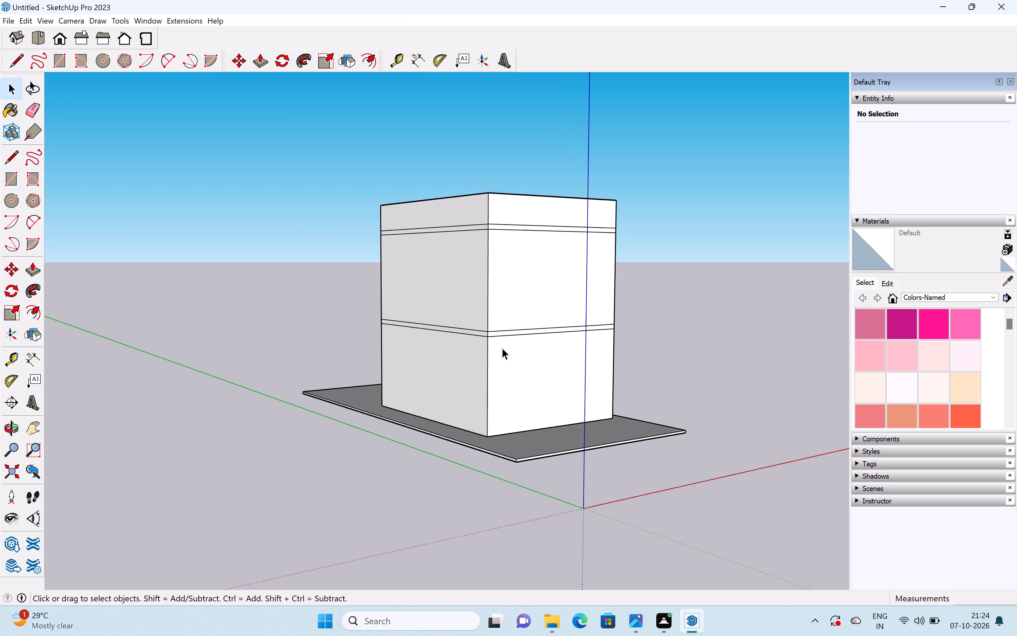
scroll(502, 348, "up", 8)
scroll(488, 351, "down", 8)
middle_click_drag(544, 351, 241, 395)
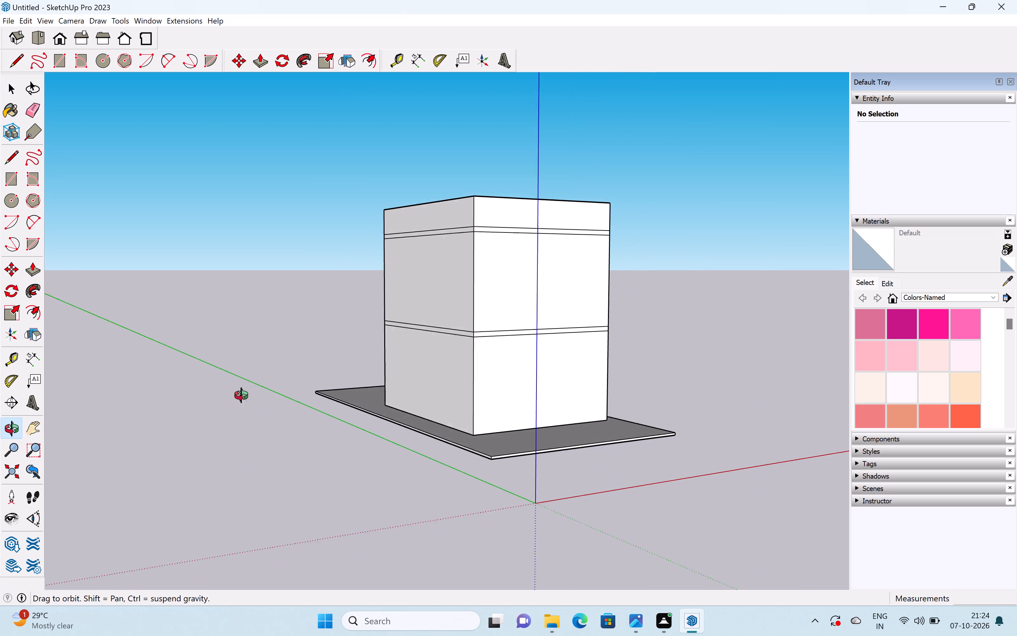
middle_click_drag(241, 395, 217, 397)
scroll(454, 401, "up", 5)
middle_click_drag(566, 383, 463, 371)
key("p")
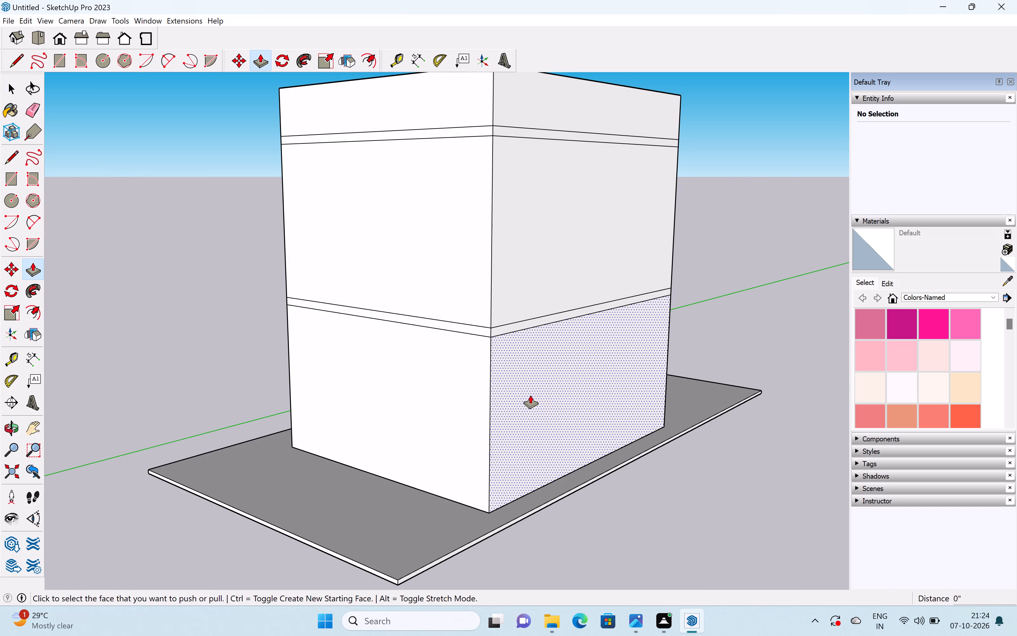
left_click_drag(530, 395, 547, 406)
scroll(504, 321, "up", 5)
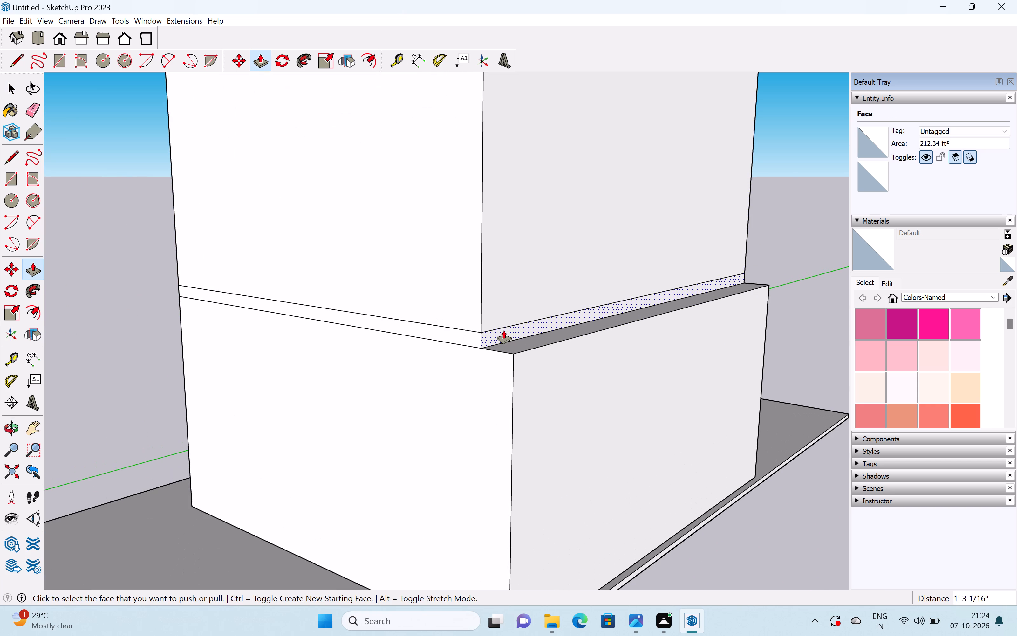
Push/Pull the floor slab, upper storey, roof slab and parapet faces above it outward by the same distance, flush with the ground floor.
double_click(504, 330)
double_click(512, 281)
scroll(512, 296, "down", 9)
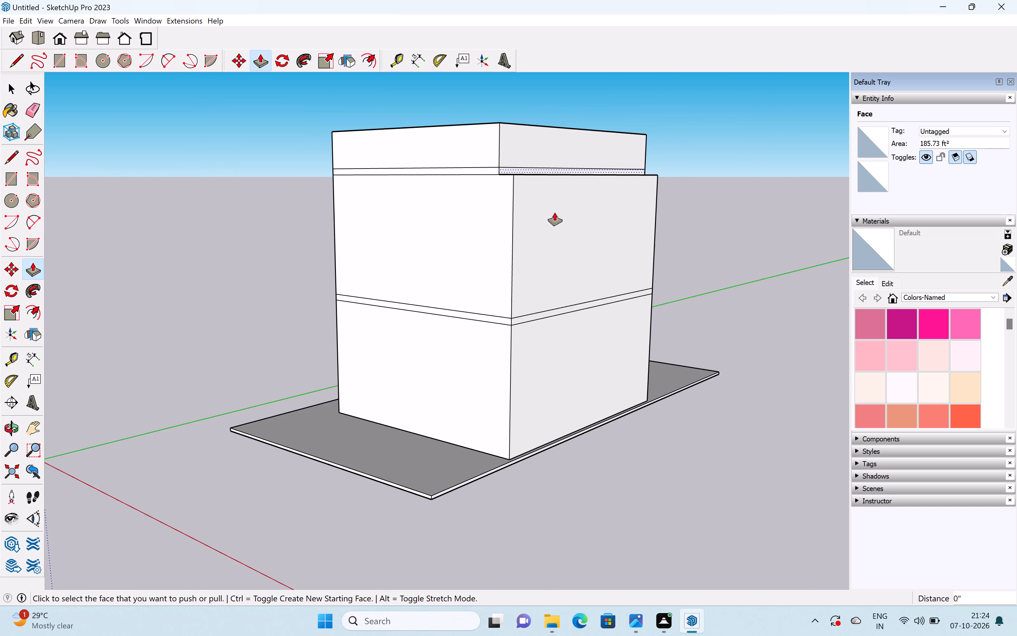
scroll(524, 172, "up", 4)
double_click(521, 167)
left_click(516, 136)
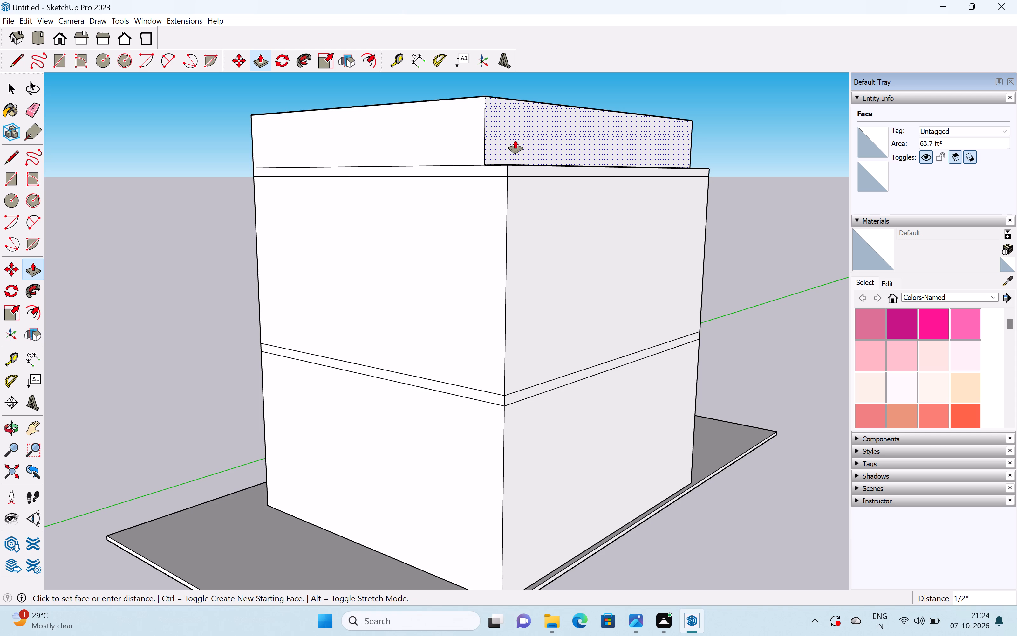
double_click(515, 140)
left_click_drag(515, 147, 539, 201)
scroll(512, 261, "down", 7)
key("space")
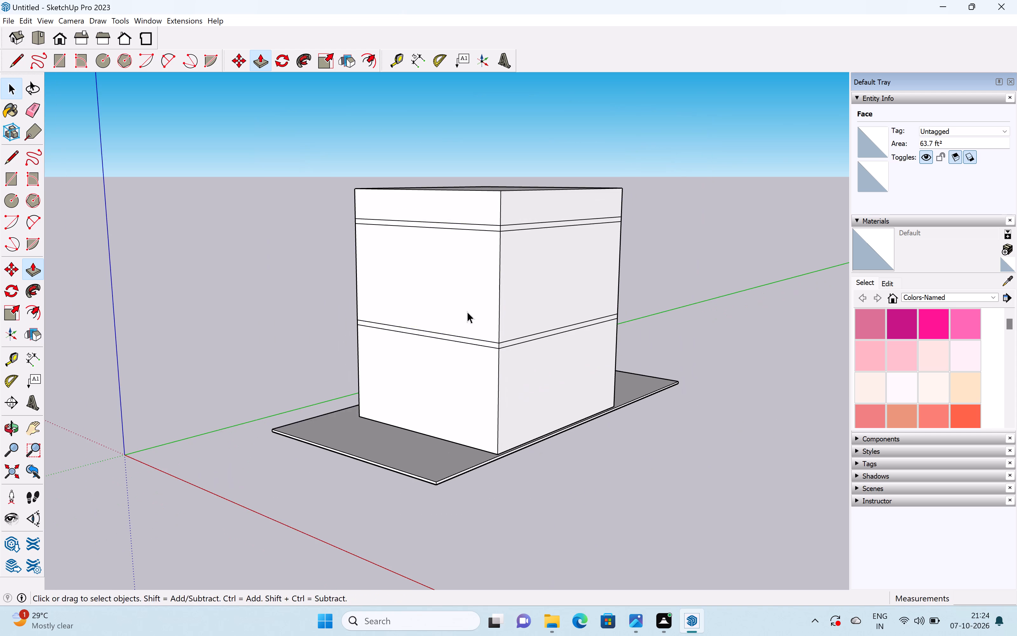
Push/Pull the ground floor's front face inward about 2' 5", leaving the floor slab overhanging.
middle_click_drag(414, 337, 522, 352)
middle_click_drag(453, 395, 554, 408)
scroll(469, 458, "up", 4)
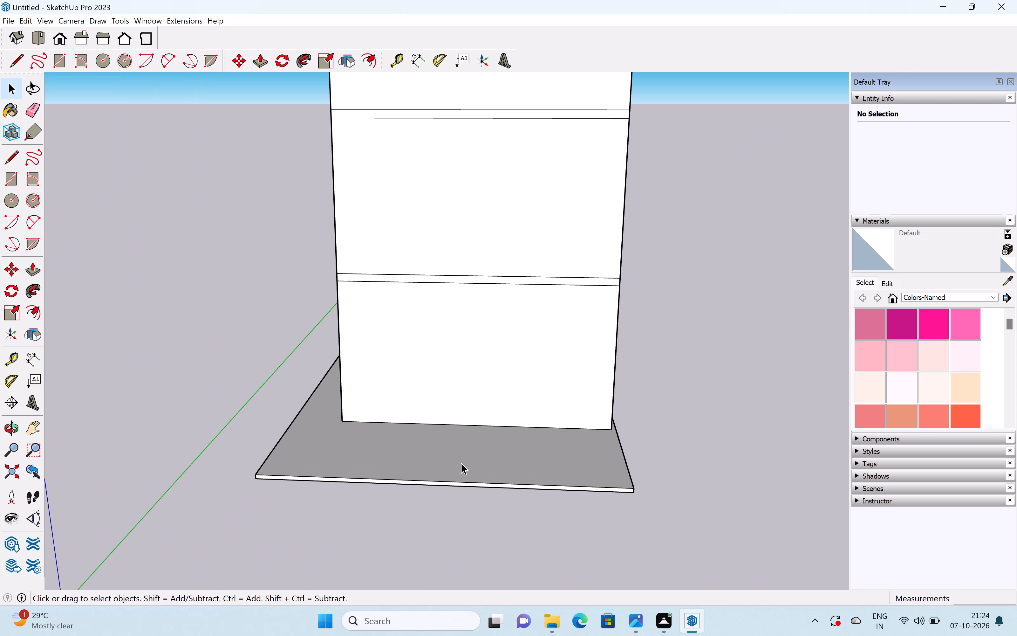
middle_click_drag(459, 451, 547, 474, "shift")
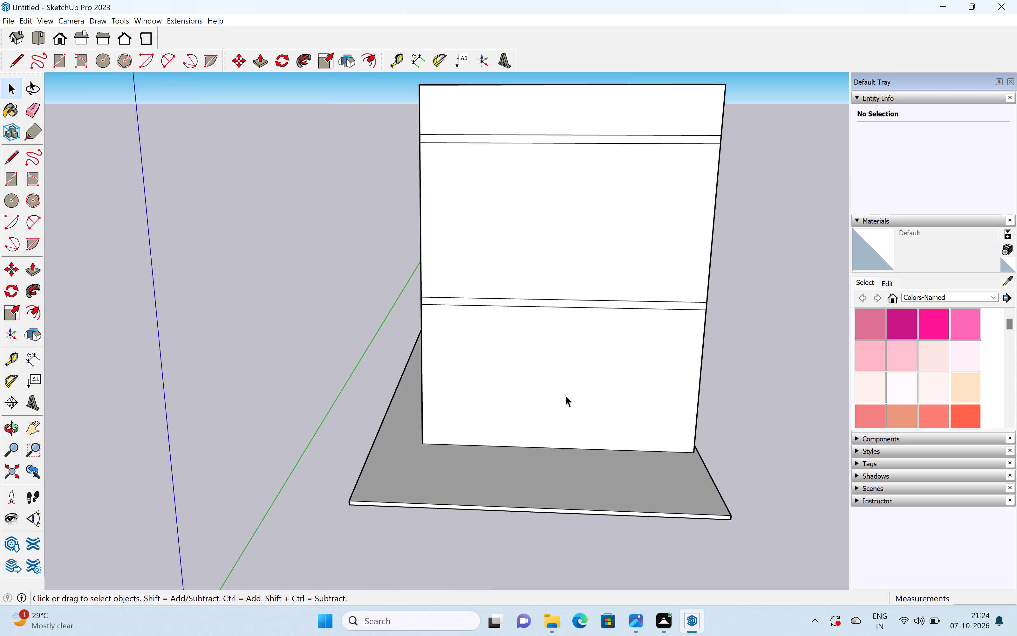
middle_click_drag(565, 395, 540, 363)
scroll(542, 353, "up", 2)
middle_click_drag(471, 375, 612, 417)
scroll(585, 299, "up", 5)
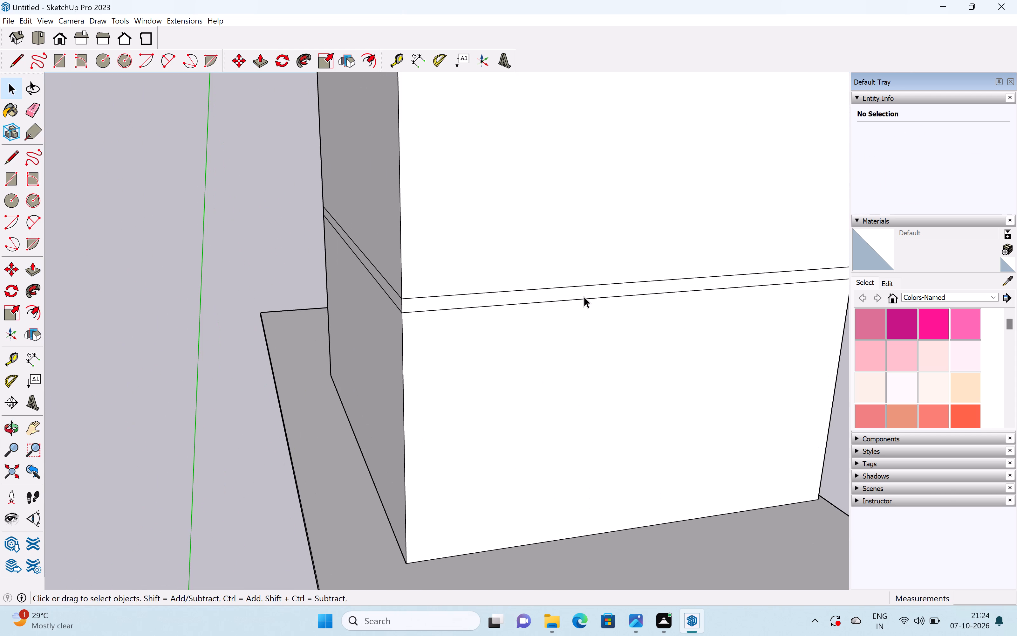
key("p")
left_click_drag(574, 394, 547, 372)
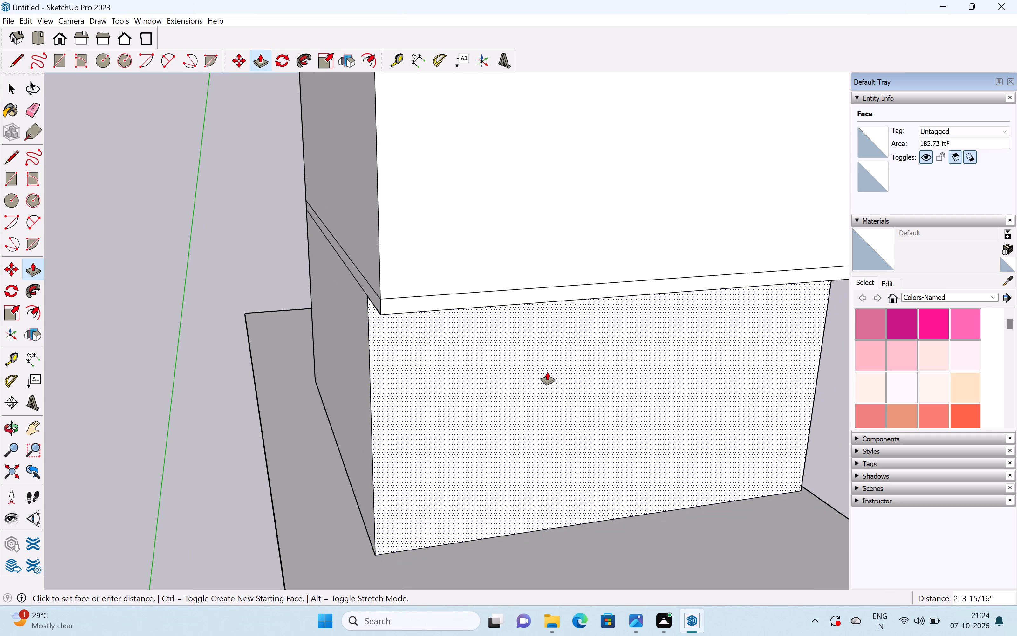
left_click_drag(547, 372, 546, 371)
scroll(540, 369, "down", 6)
Push the upper storey's front face inward by the same distance as the ground floor's front face.
middle_click_drag(537, 364, 626, 340)
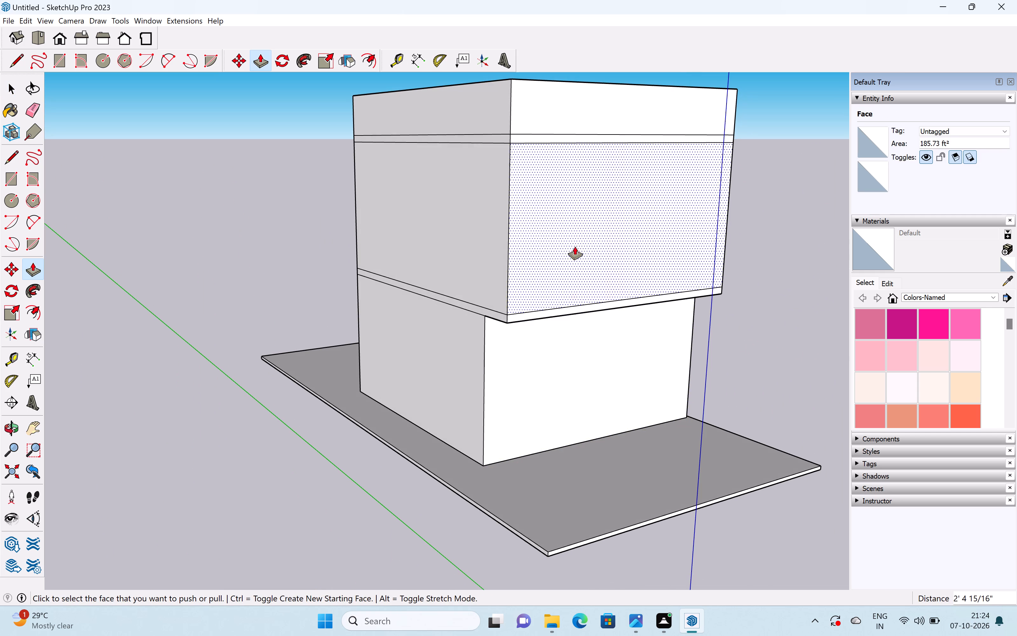
double_click(528, 230)
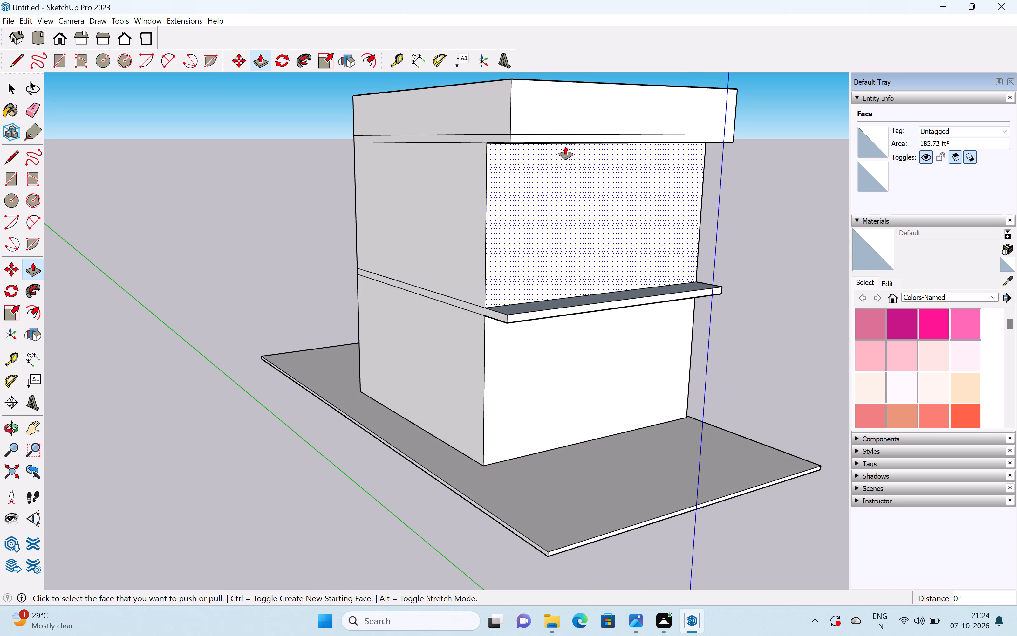
Reverse the exposed top face of the projecting floor slab at the front.
scroll(470, 357, "down", 3)
middle_click_drag(518, 343, 519, 343)
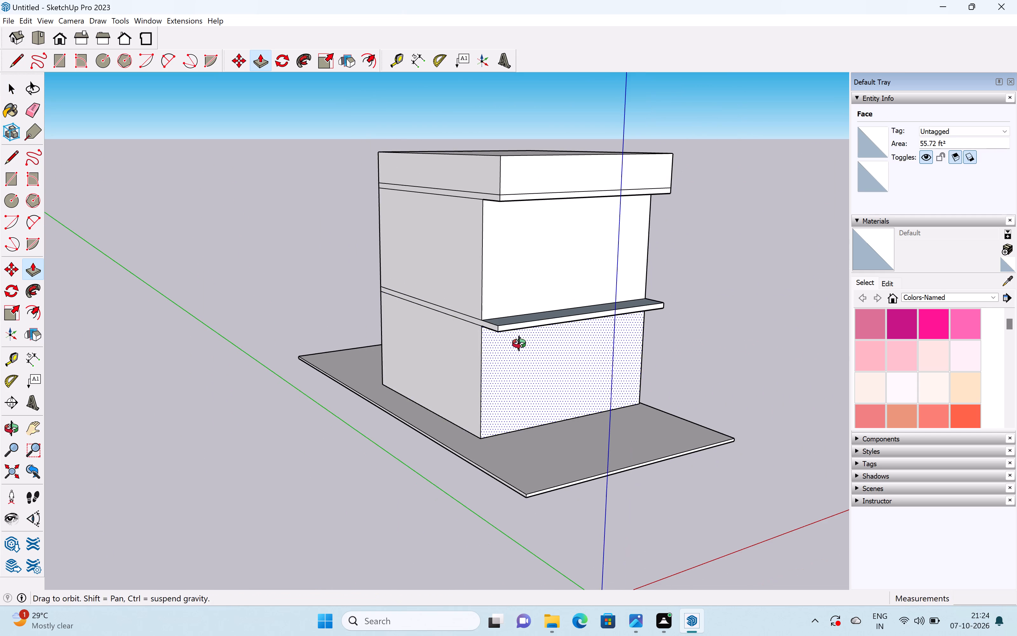
middle_click_drag(519, 343, 268, 378)
scroll(479, 391, "up", 1)
middle_click_drag(482, 379, 530, 280)
key("space")
middle_click_drag(496, 347, 484, 375)
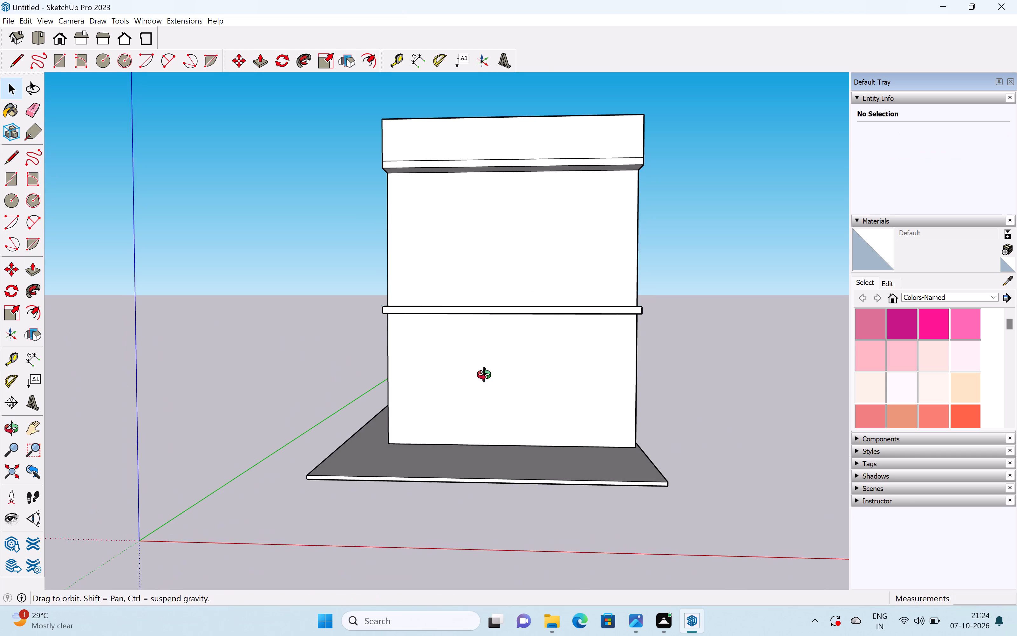
middle_click_drag(484, 375, 479, 416)
middle_click_drag(538, 333, 512, 400)
scroll(513, 401, "up", 7)
right_click(530, 340)
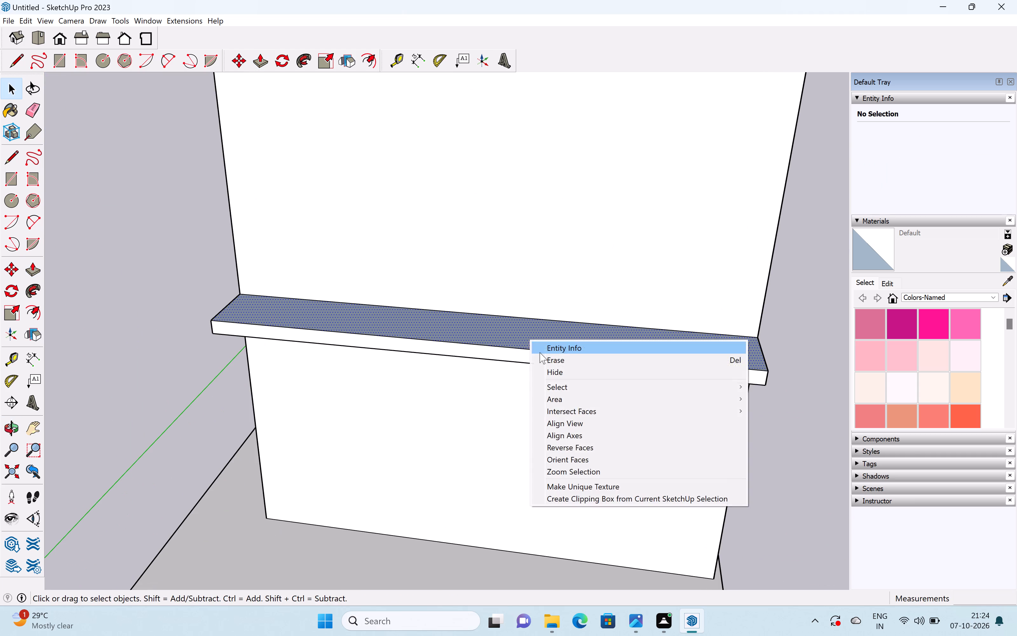
left_click(570, 448)
Push/Pull the top face of the front floor-slab ledge up about 1' 9" to form a thicker band.
scroll(466, 412, "down", 5)
middle_click_drag(469, 428, 533, 381)
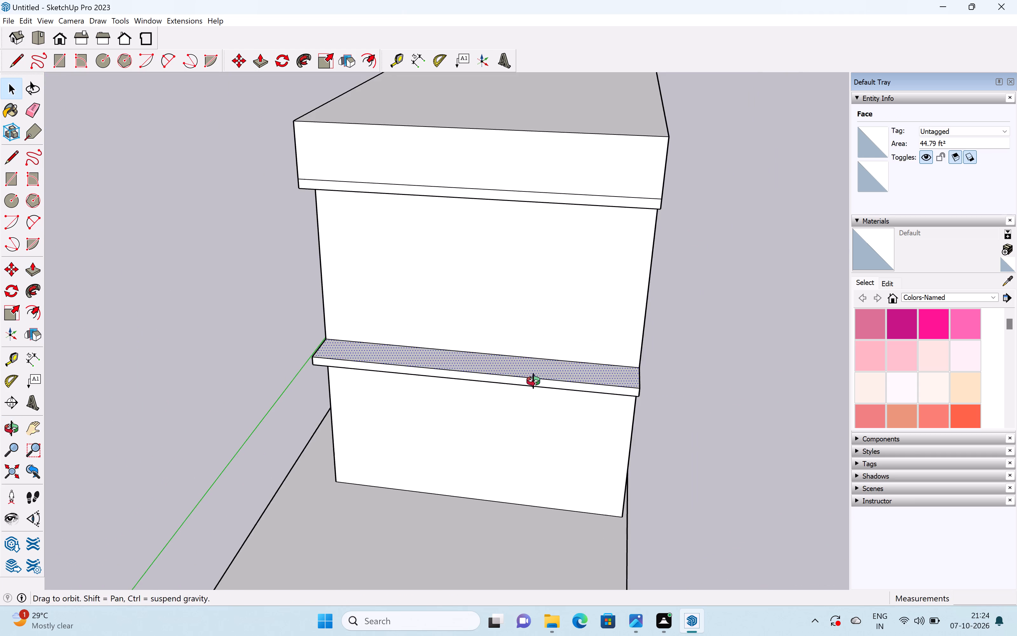
middle_click_drag(533, 381, 610, 317)
middle_click_drag(577, 350, 492, 345)
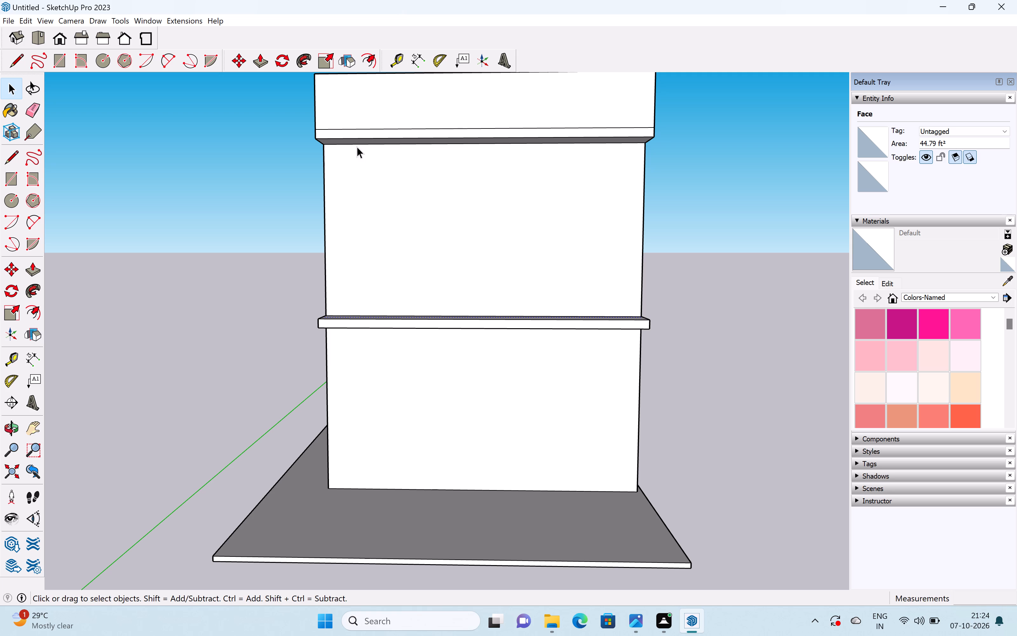
scroll(420, 256, "down", 2)
middle_click_drag(445, 276, 549, 355)
scroll(457, 335, "up", 2)
middle_click_drag(457, 334, 543, 357)
scroll(467, 350, "up", 3)
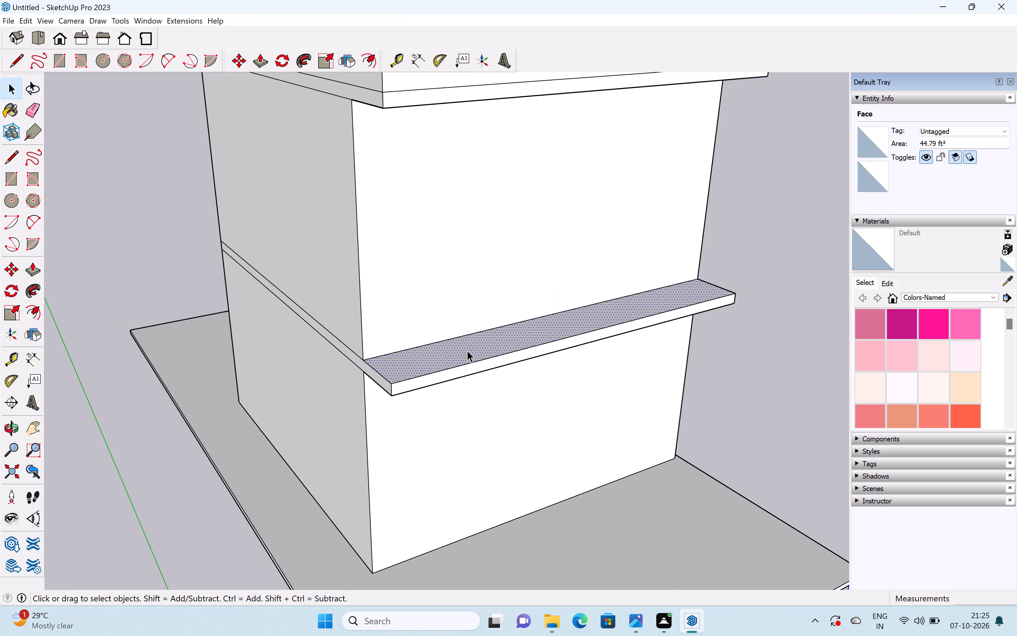
key("p")
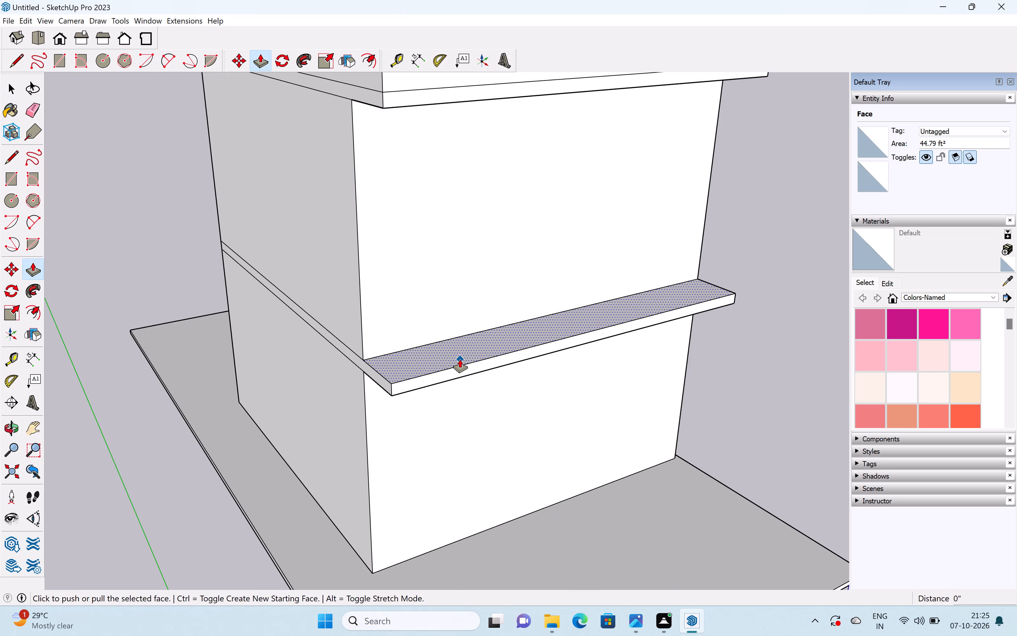
key("space")
key("space")
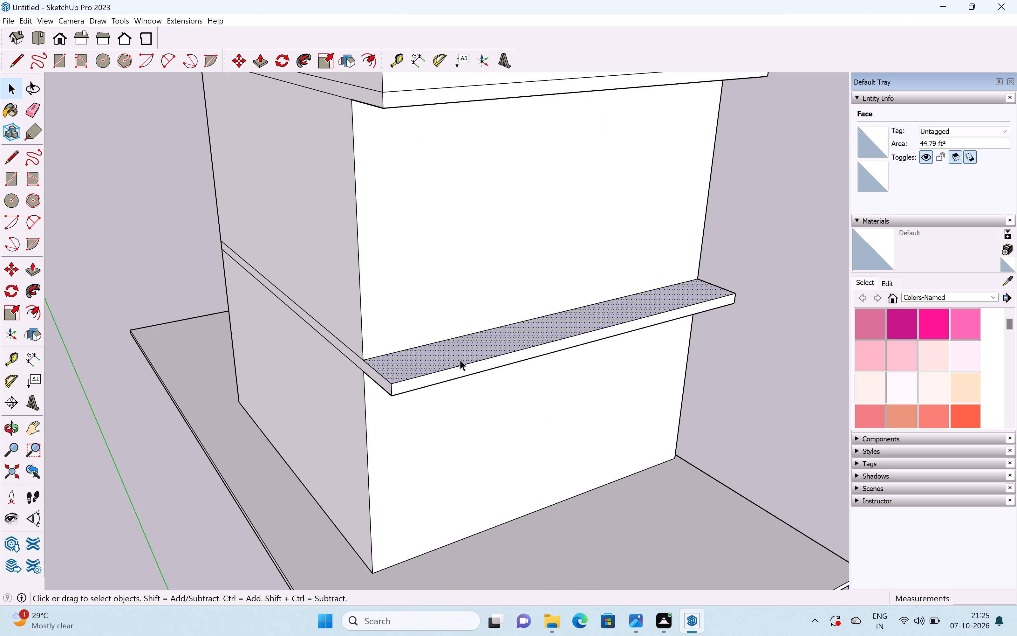
type("p")
left_click_drag(457, 354, 454, 314)
scroll(456, 314, "down", 6)
middle_click_drag(519, 321, 345, 251)
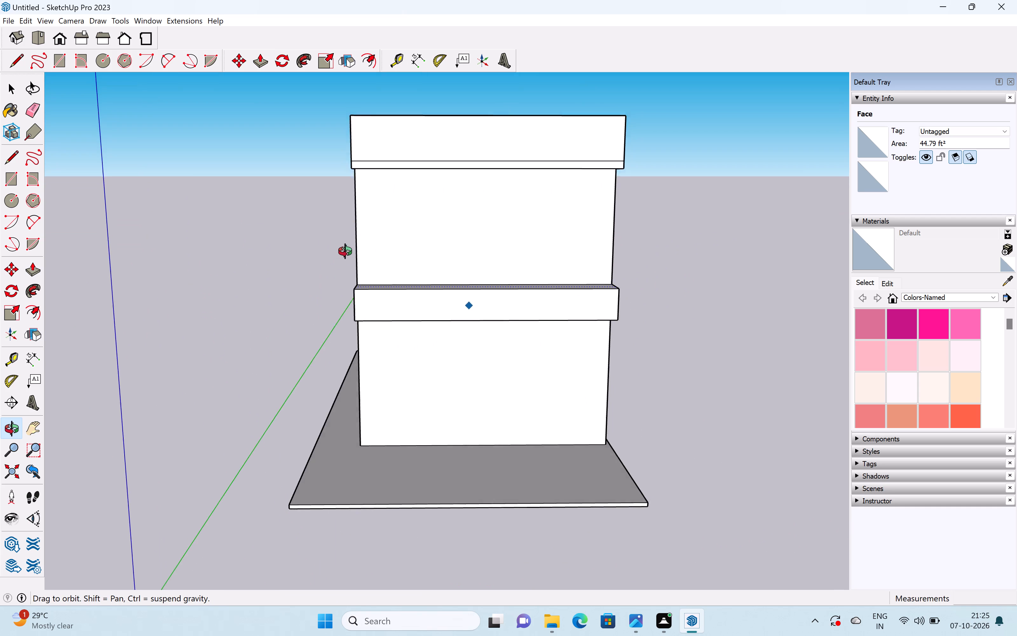
middle_click_drag(345, 251, 502, 279)
scroll(502, 279, "up", 1)
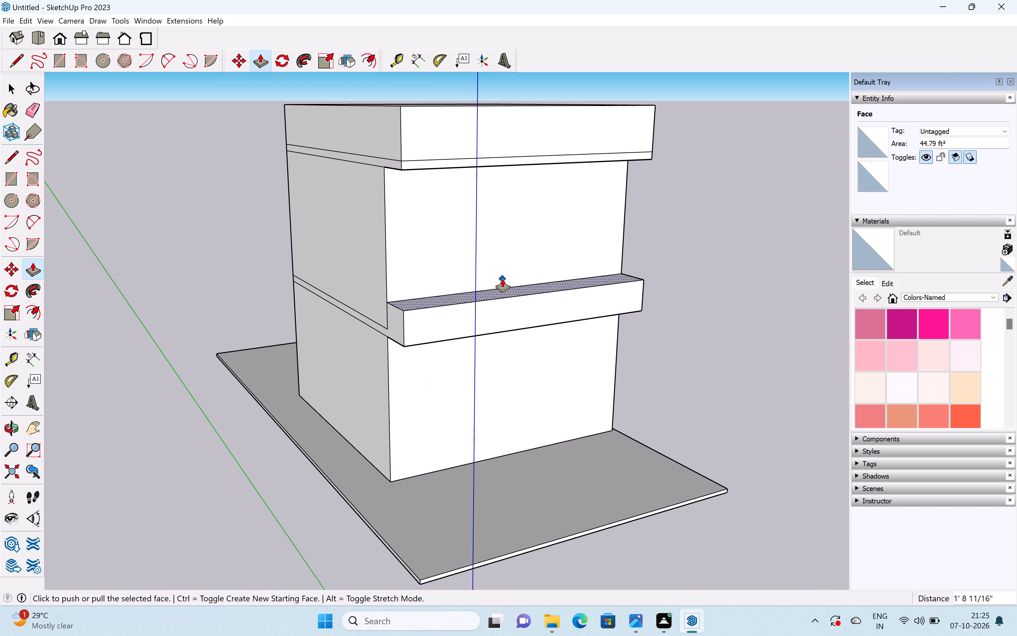
key("space")
Push/Pull the underside of the front roof-slab overhang down about 1' 3 1/2".
scroll(506, 278, "down", 3)
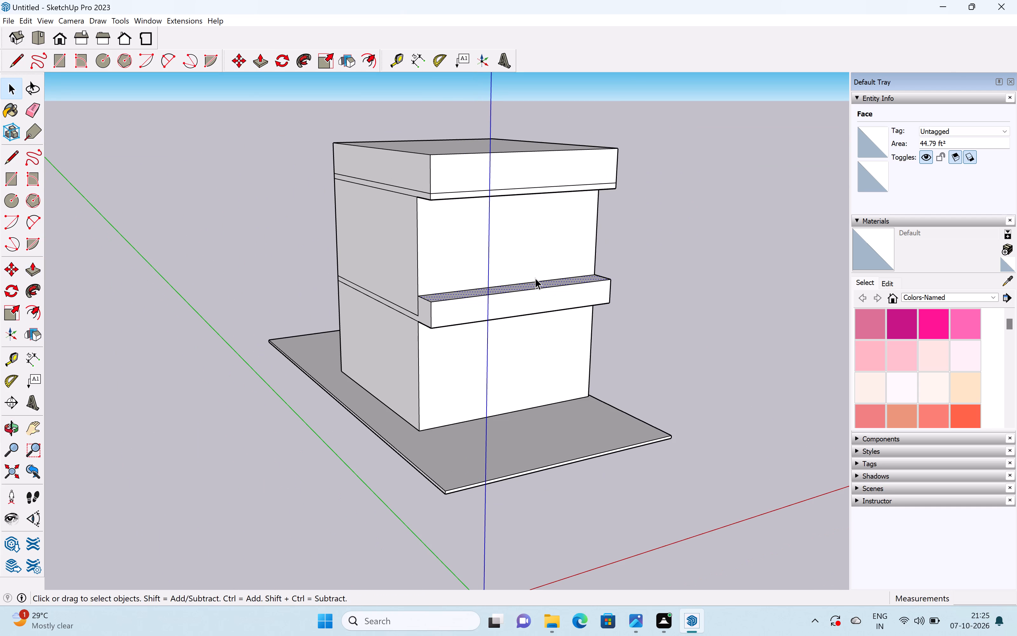
middle_click_drag(487, 192, 487, 96)
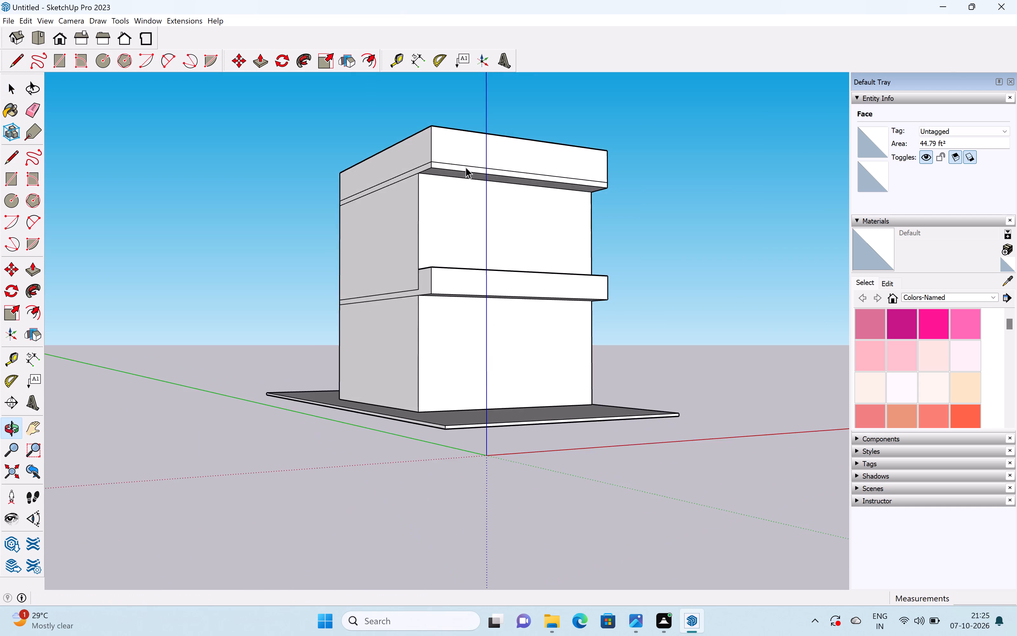
scroll(446, 221, "up", 7)
key("p")
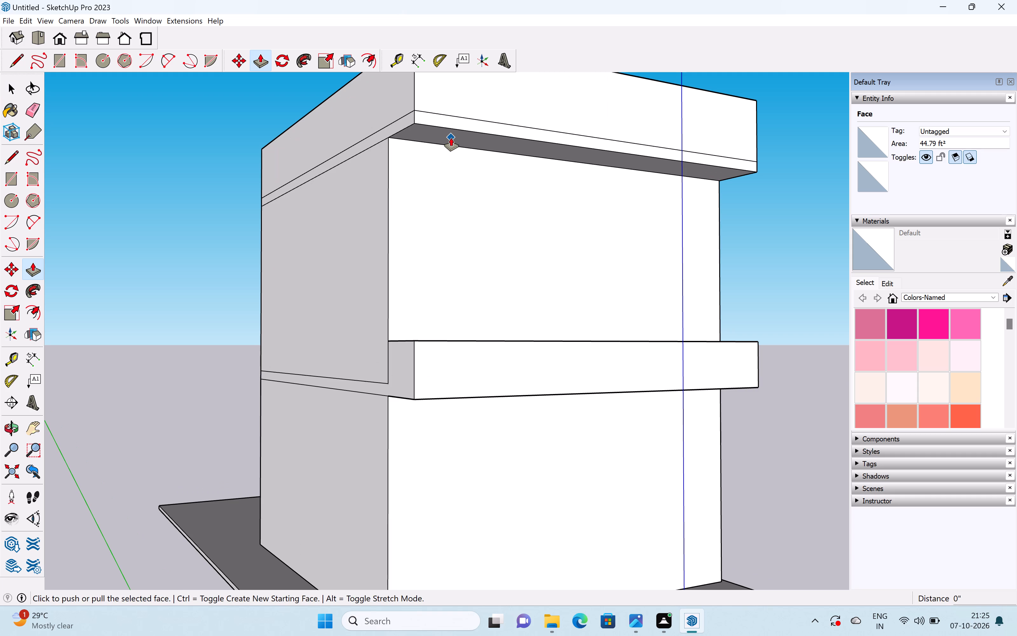
key("space")
left_click(451, 136)
key("p")
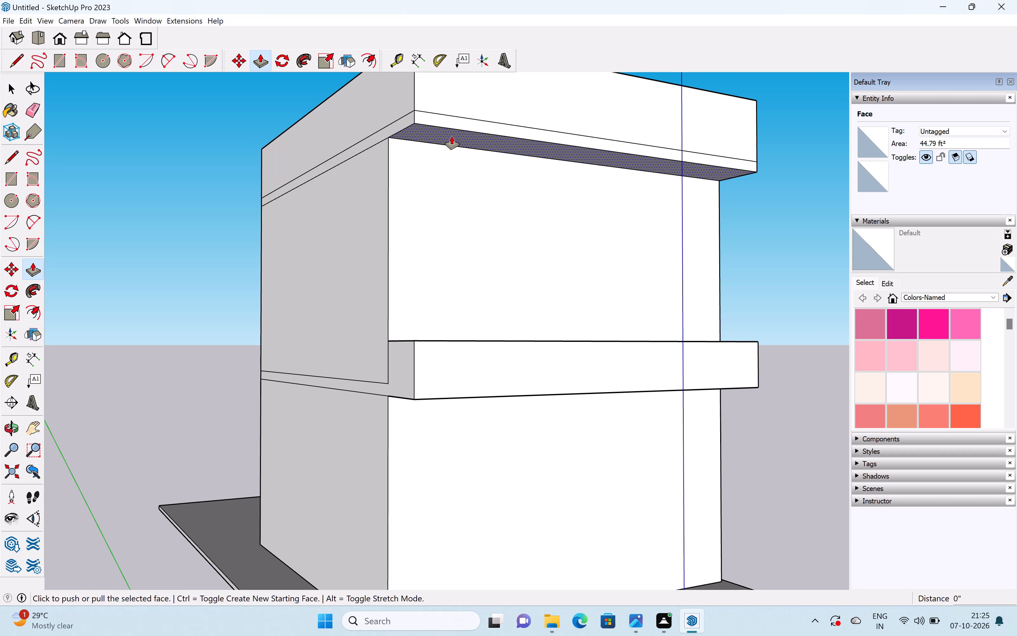
left_click_drag(452, 136, 457, 168)
scroll(458, 168, "down", 8)
middle_click_drag(463, 195, 468, 273)
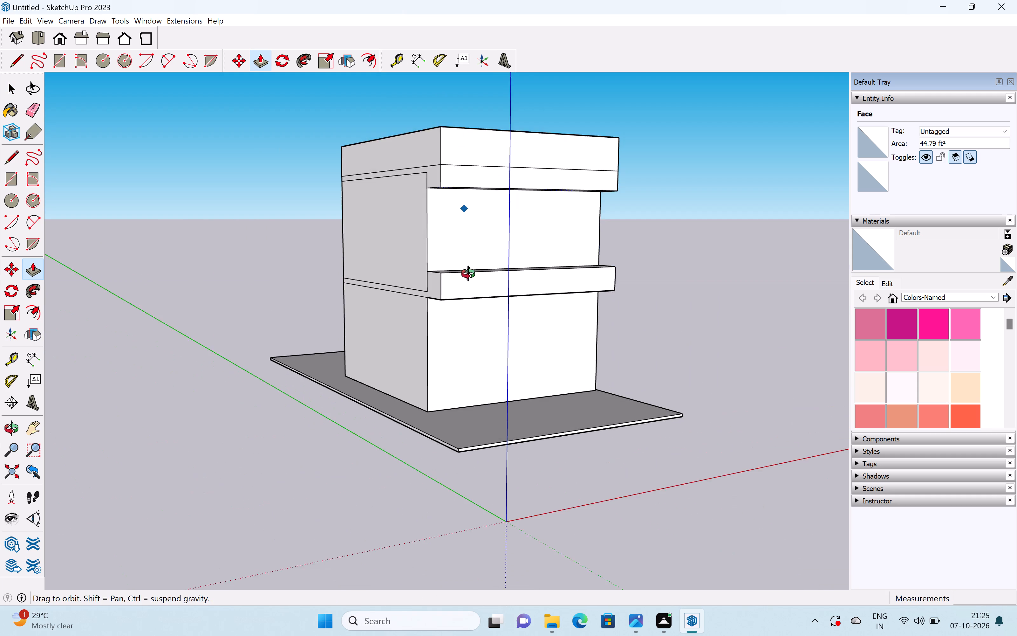
middle_click_drag(468, 273, 468, 277)
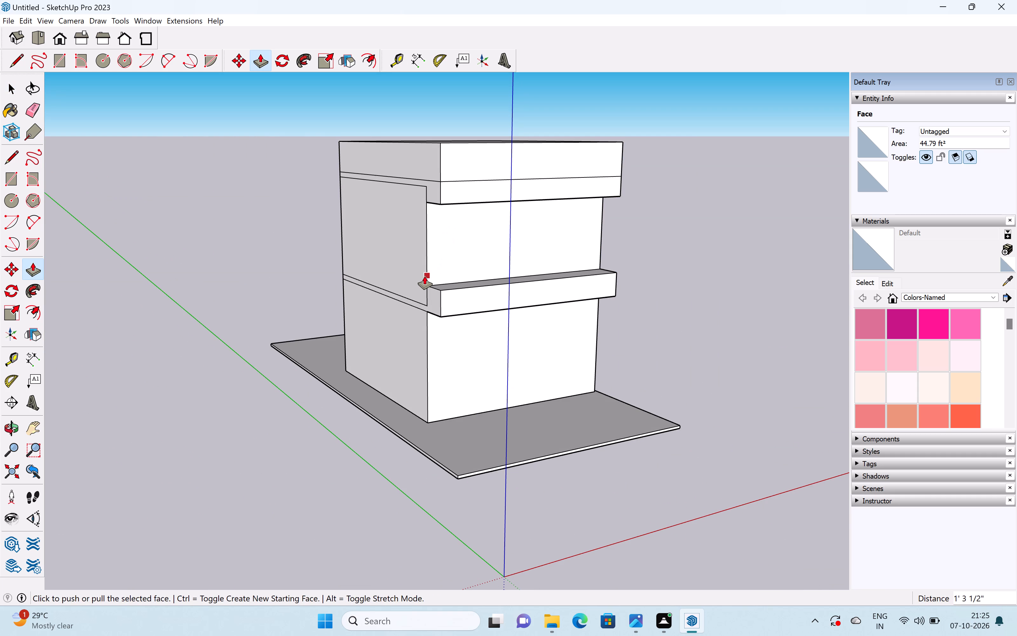
key("space")
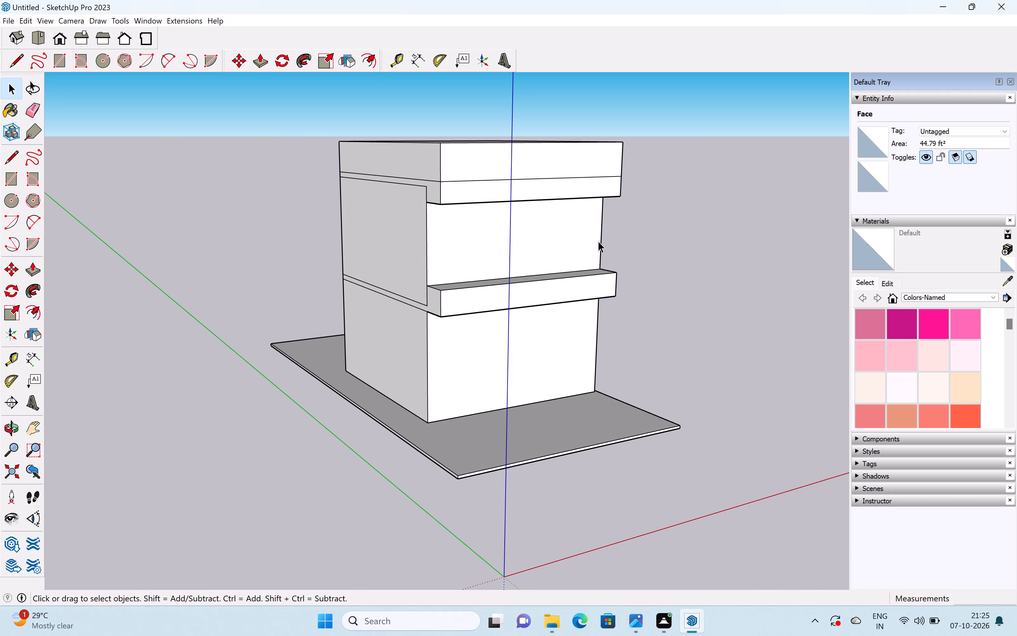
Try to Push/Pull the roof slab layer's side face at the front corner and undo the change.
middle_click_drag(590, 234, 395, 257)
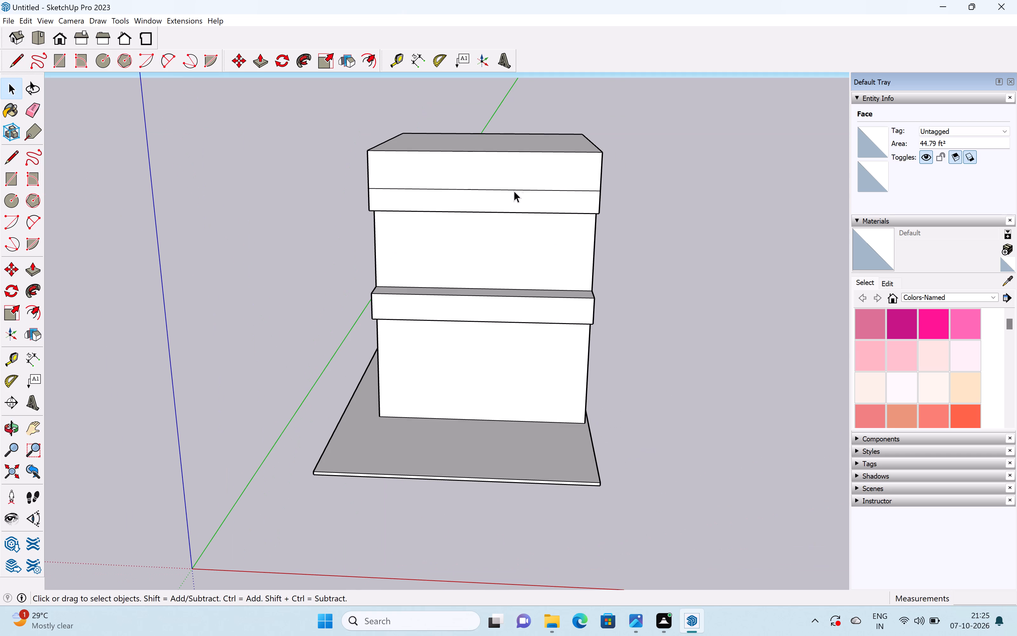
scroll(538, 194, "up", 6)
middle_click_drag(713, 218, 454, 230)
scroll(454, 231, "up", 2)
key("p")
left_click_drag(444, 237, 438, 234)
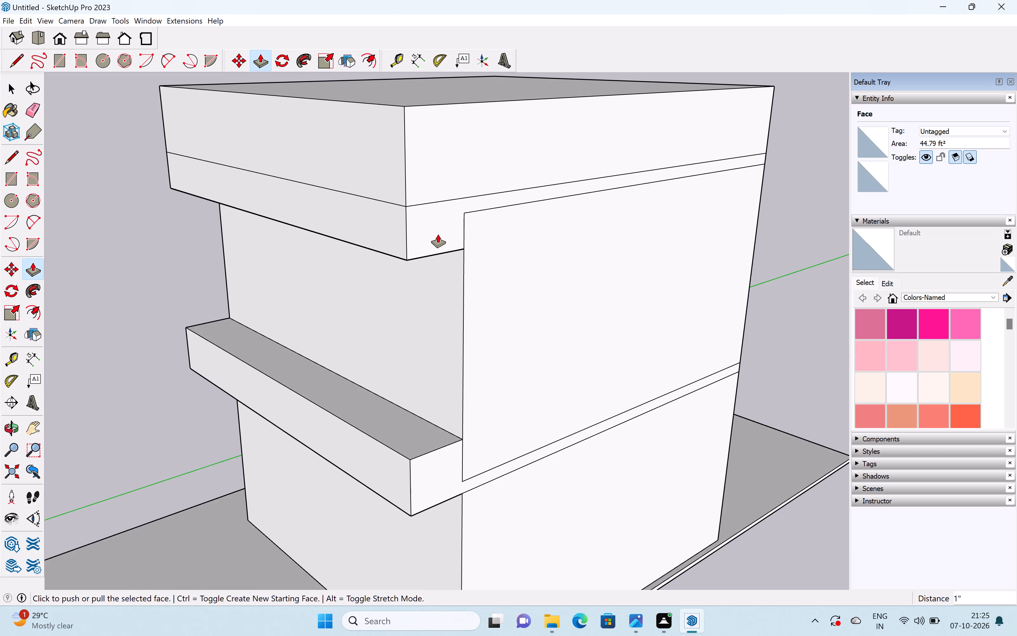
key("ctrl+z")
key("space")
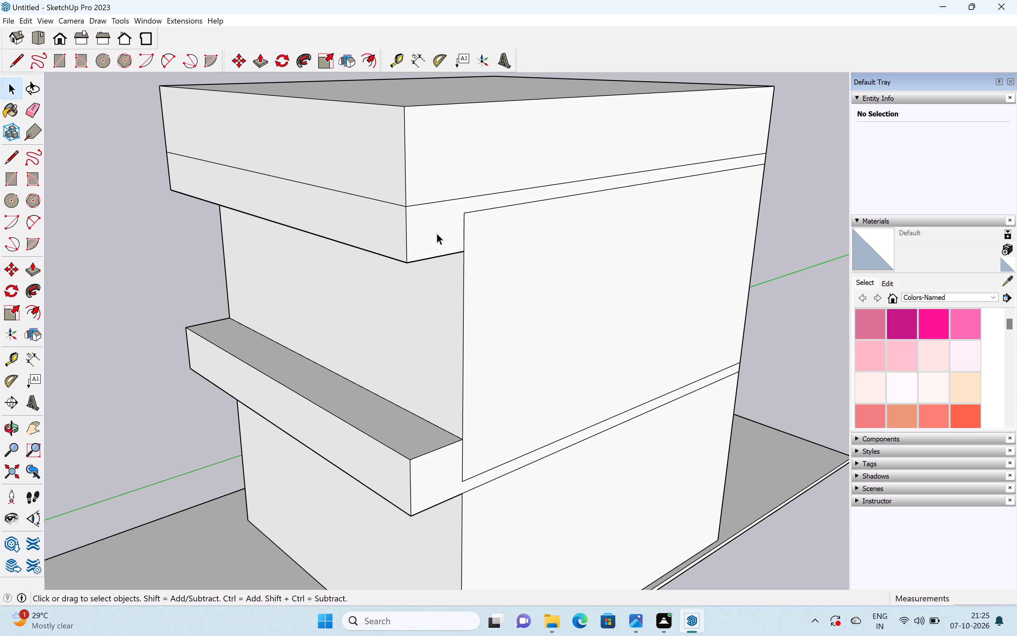
Push/Pull the roof slab layer's side face inward about 7 9/16" beneath the parapet.
left_click(437, 233)
key("p")
left_click_drag(436, 232, 425, 227)
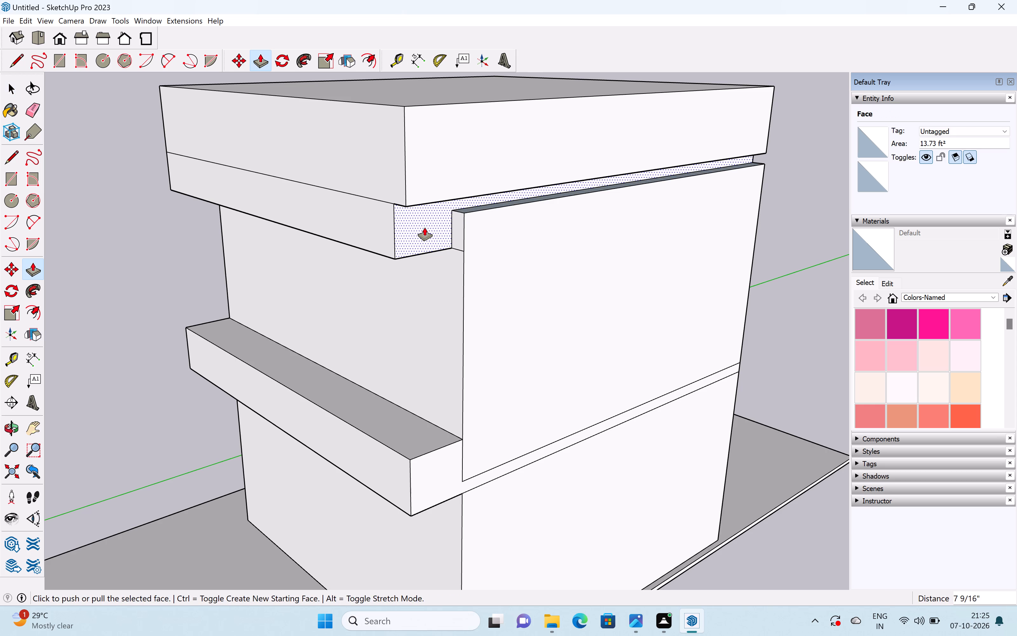
Undo the last Push/Pull of the roof slab layer's side face.
key("ctrl+z")
key("space")
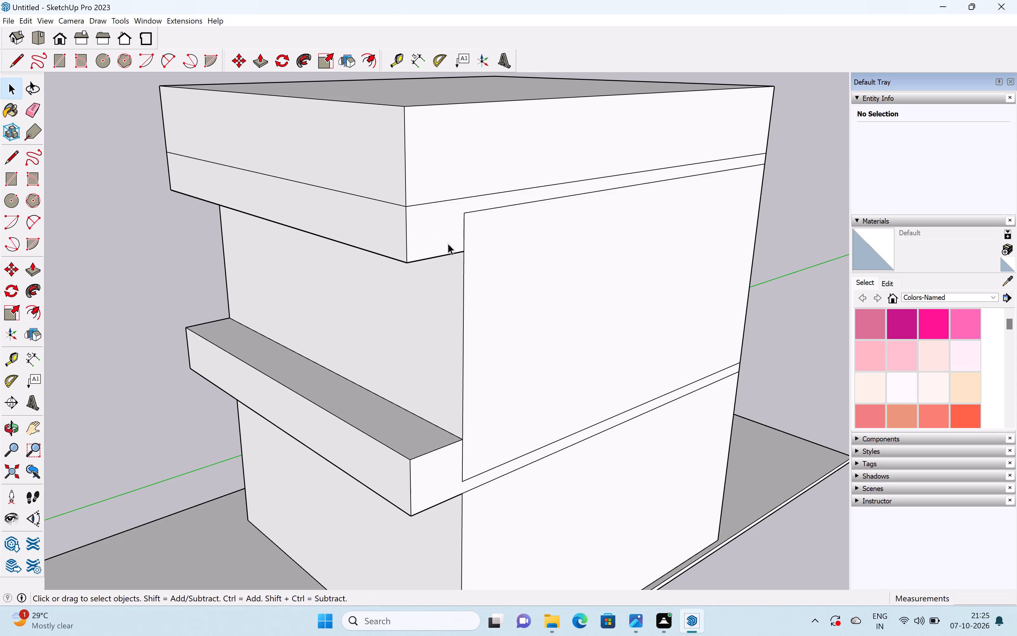
Draw a vertical line about 1' 9 1/2" long on the roof slab's side face, from the overhang's underside up to the parapet's lower edge.
key("l")
left_click(463, 251)
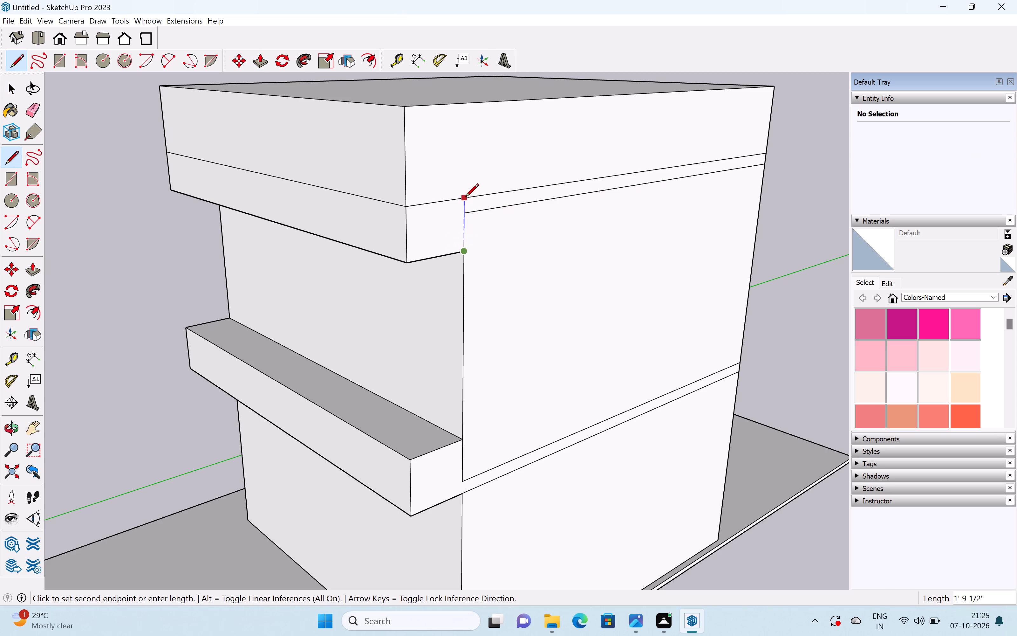
left_click(466, 197)
key("space")
Push/Pull the small side face of the front roof-slab overhang inward about 7 13/16".
key("p")
left_click_drag(442, 243, 436, 239)
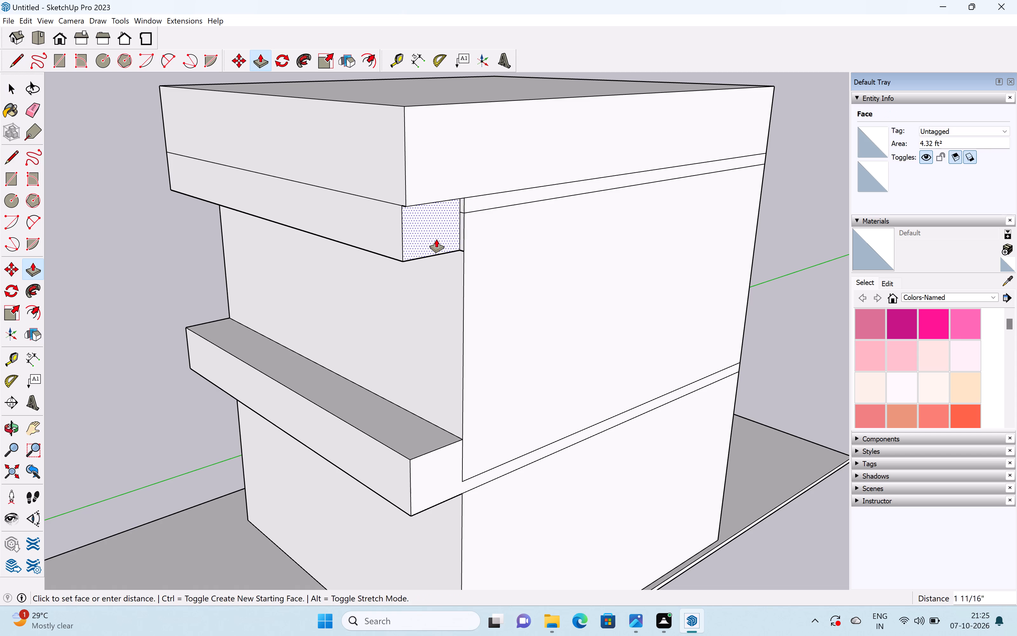
left_click_drag(436, 239, 430, 238)
scroll(428, 237, "down", 7)
middle_click_drag(433, 258, 656, 229)
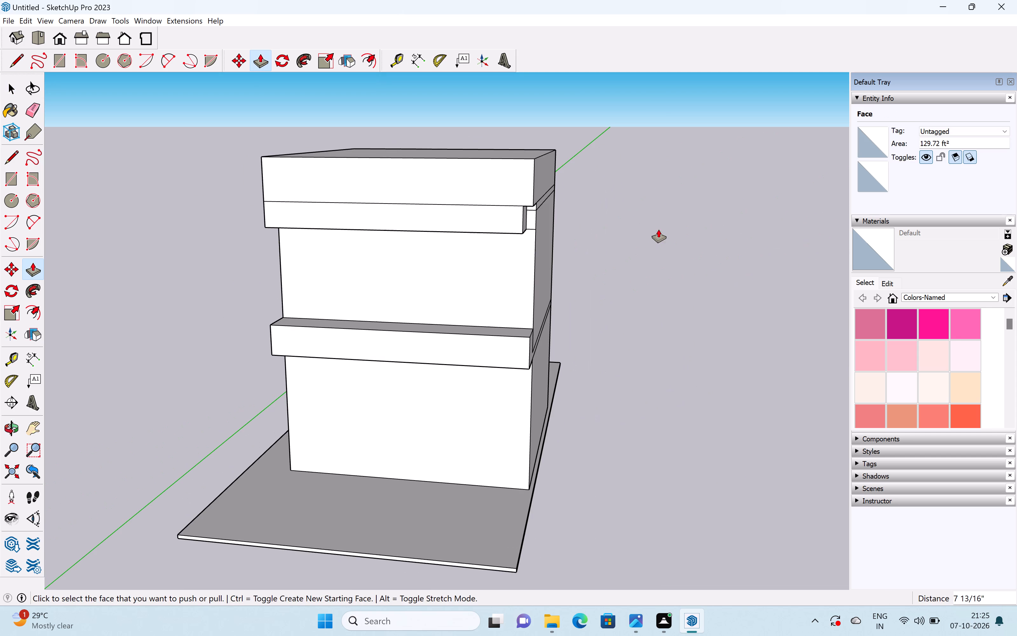
key("space")
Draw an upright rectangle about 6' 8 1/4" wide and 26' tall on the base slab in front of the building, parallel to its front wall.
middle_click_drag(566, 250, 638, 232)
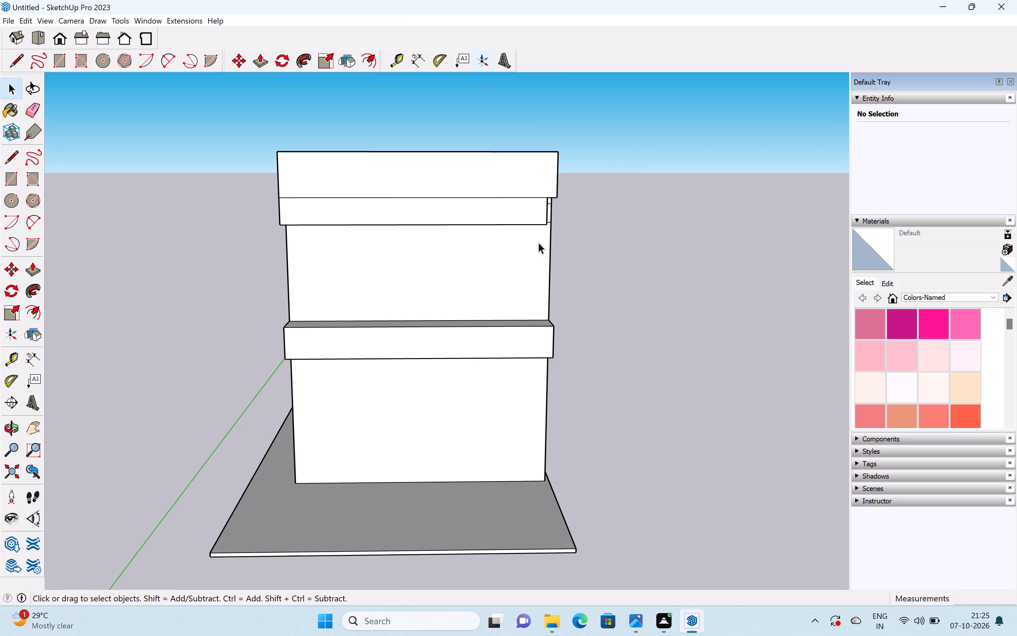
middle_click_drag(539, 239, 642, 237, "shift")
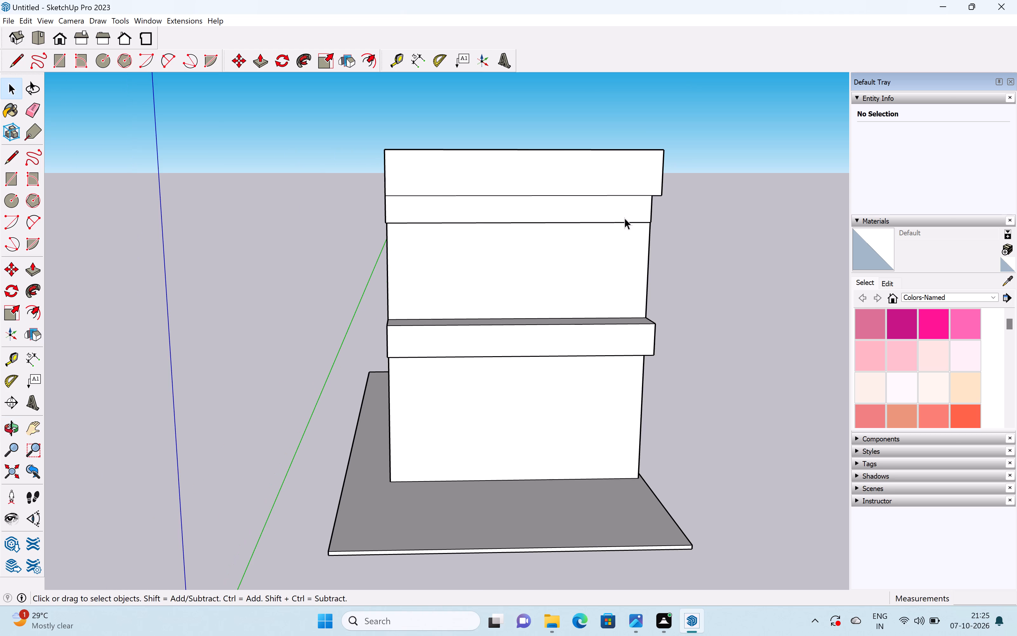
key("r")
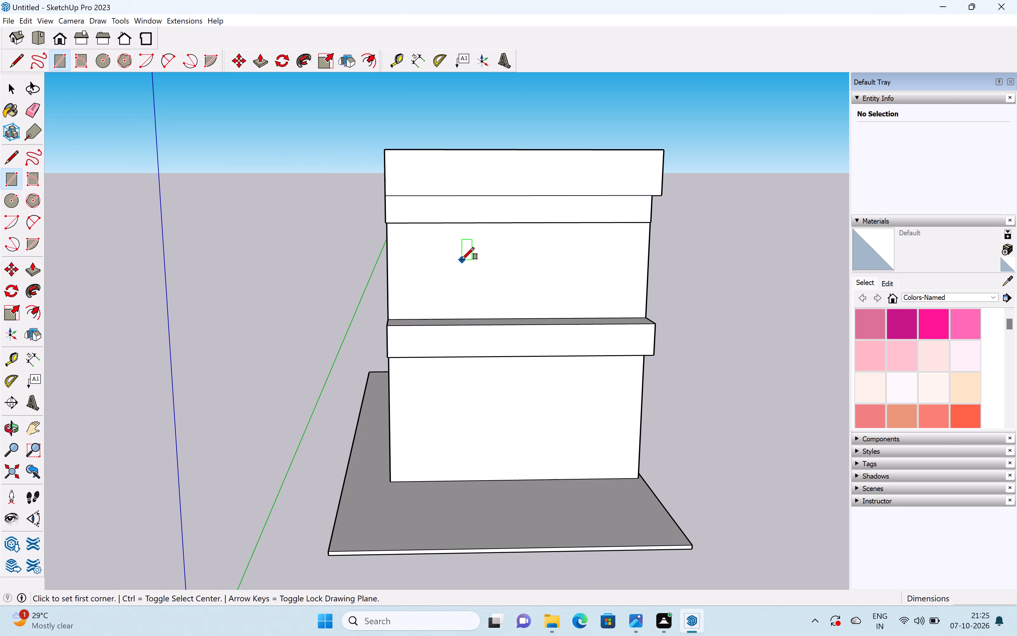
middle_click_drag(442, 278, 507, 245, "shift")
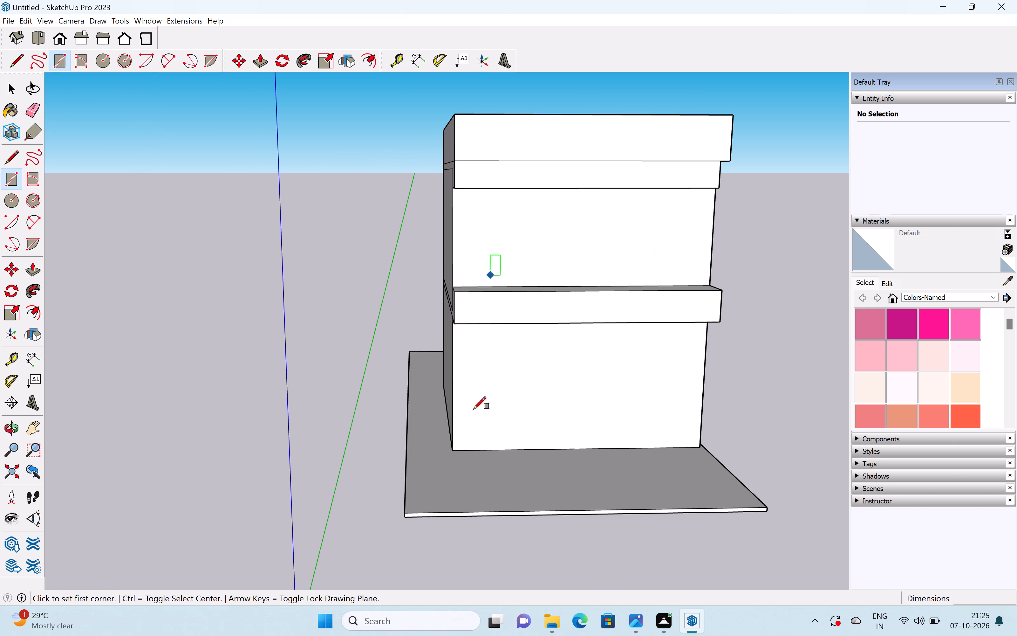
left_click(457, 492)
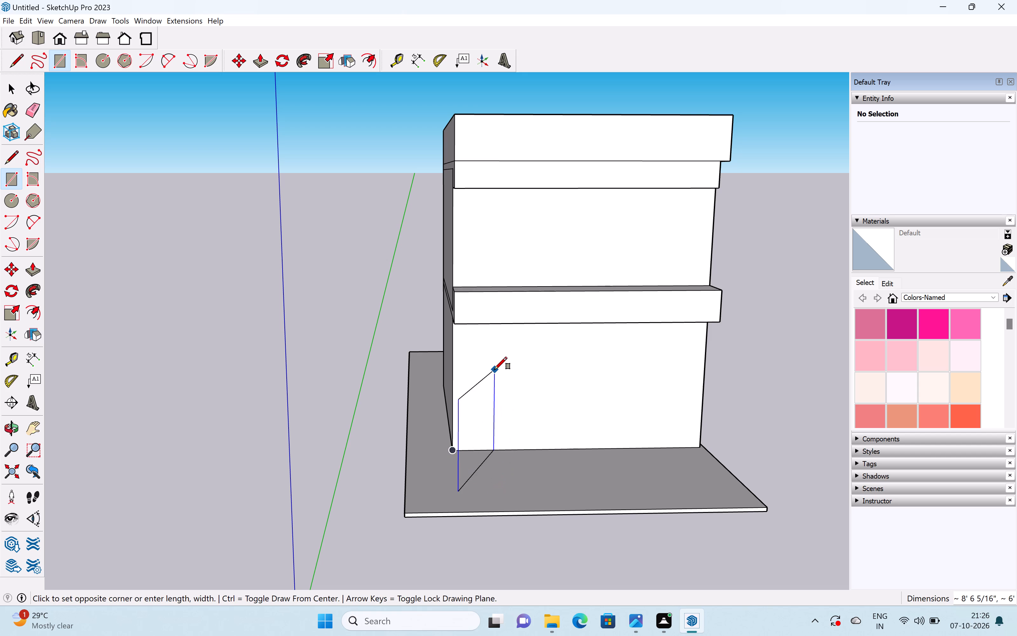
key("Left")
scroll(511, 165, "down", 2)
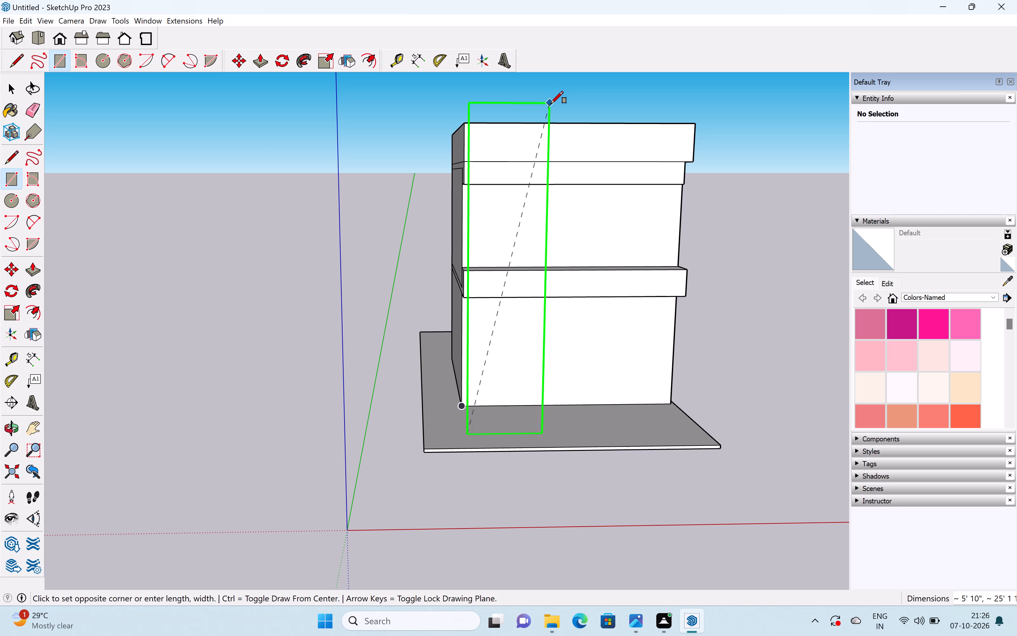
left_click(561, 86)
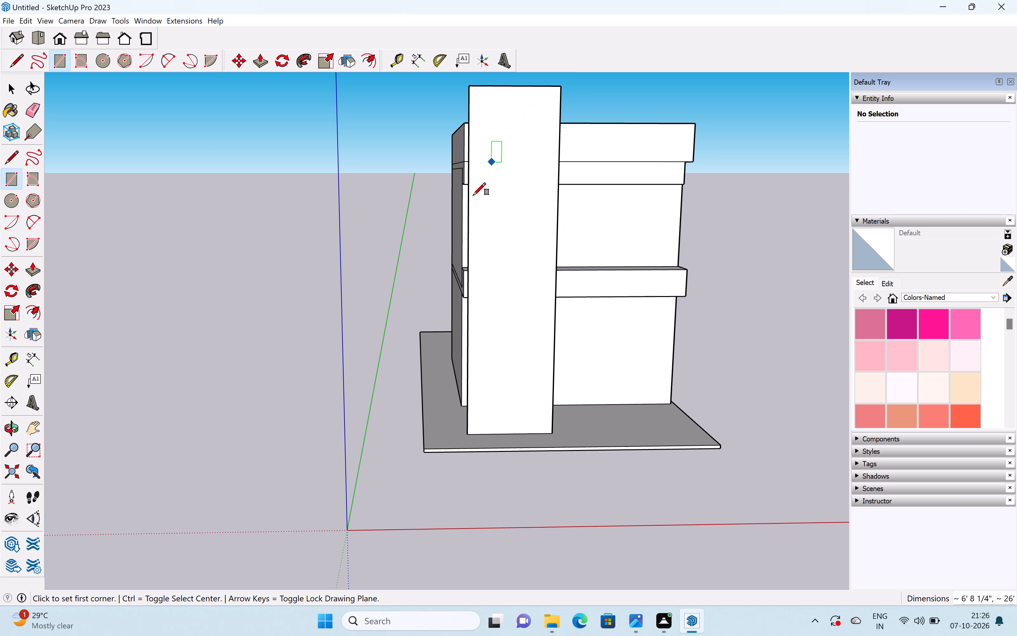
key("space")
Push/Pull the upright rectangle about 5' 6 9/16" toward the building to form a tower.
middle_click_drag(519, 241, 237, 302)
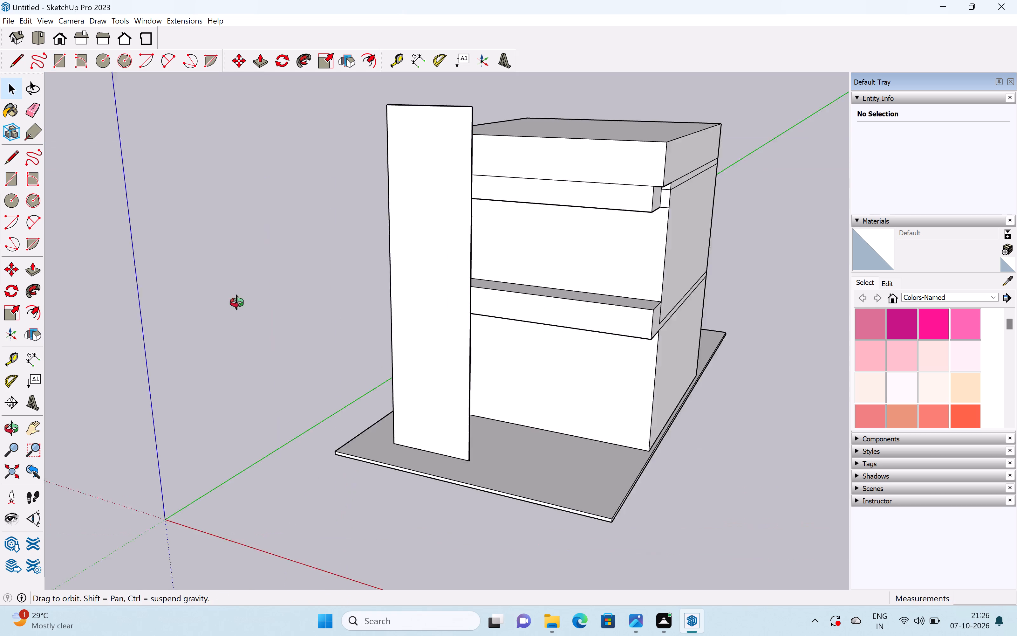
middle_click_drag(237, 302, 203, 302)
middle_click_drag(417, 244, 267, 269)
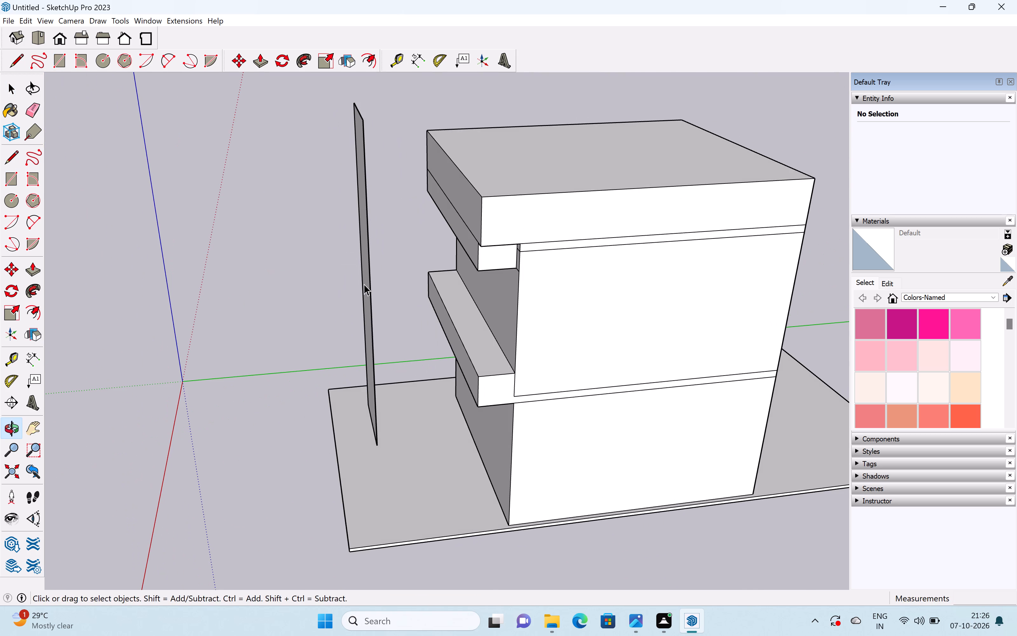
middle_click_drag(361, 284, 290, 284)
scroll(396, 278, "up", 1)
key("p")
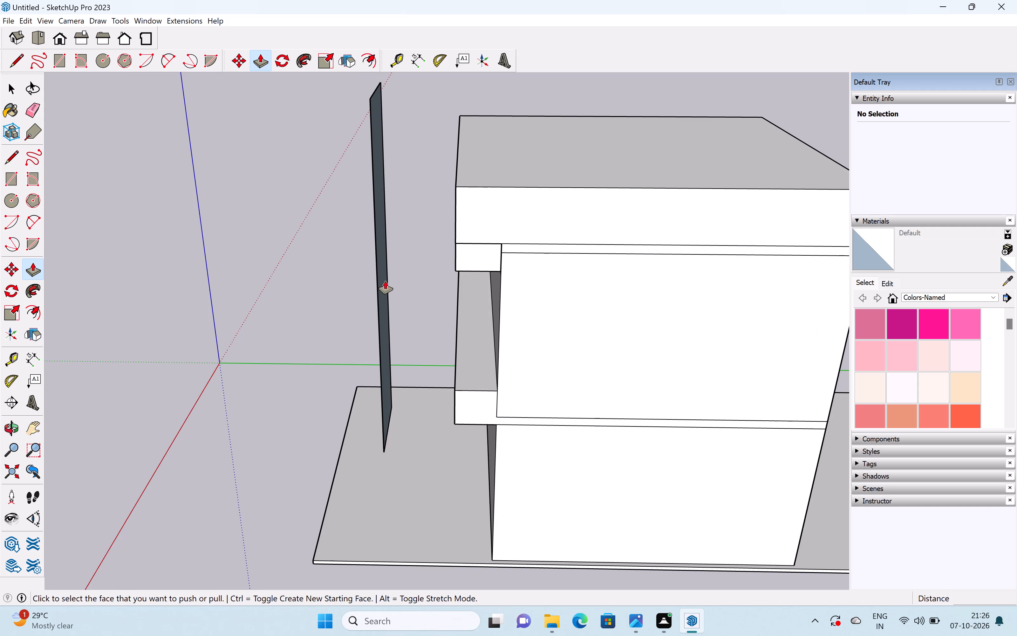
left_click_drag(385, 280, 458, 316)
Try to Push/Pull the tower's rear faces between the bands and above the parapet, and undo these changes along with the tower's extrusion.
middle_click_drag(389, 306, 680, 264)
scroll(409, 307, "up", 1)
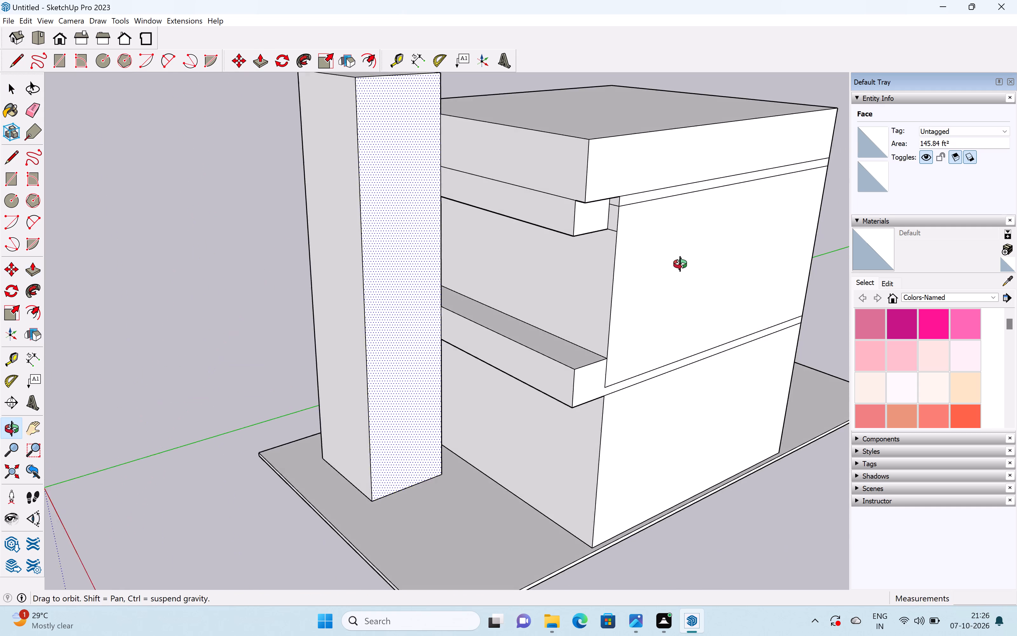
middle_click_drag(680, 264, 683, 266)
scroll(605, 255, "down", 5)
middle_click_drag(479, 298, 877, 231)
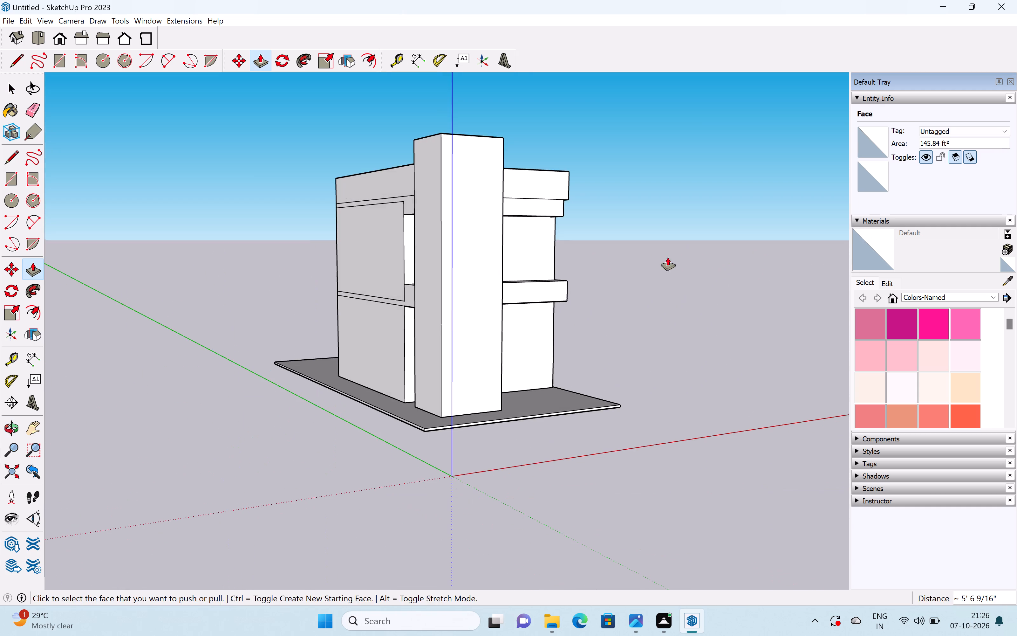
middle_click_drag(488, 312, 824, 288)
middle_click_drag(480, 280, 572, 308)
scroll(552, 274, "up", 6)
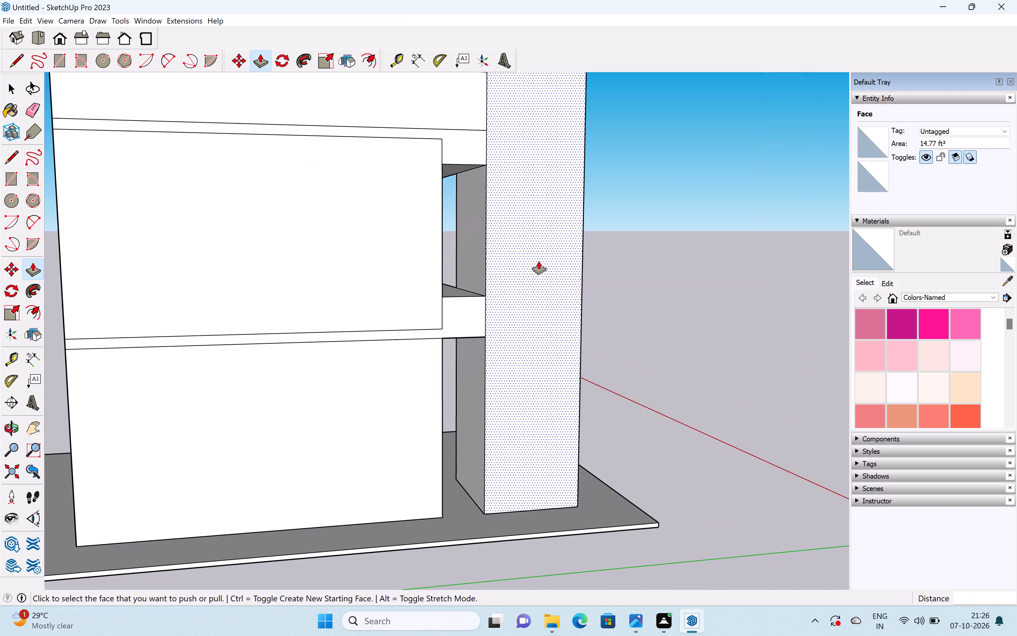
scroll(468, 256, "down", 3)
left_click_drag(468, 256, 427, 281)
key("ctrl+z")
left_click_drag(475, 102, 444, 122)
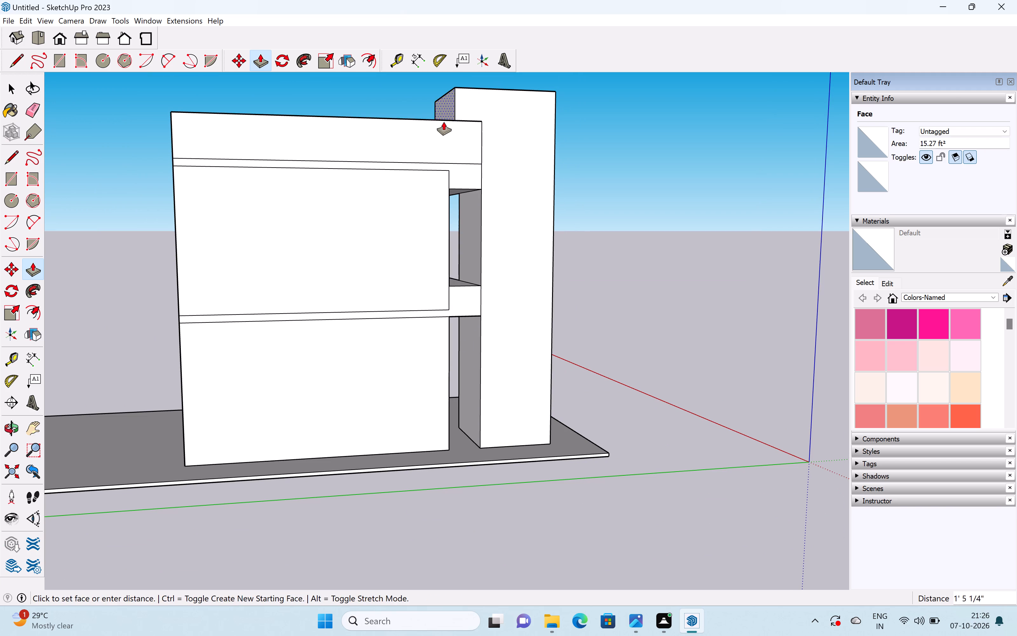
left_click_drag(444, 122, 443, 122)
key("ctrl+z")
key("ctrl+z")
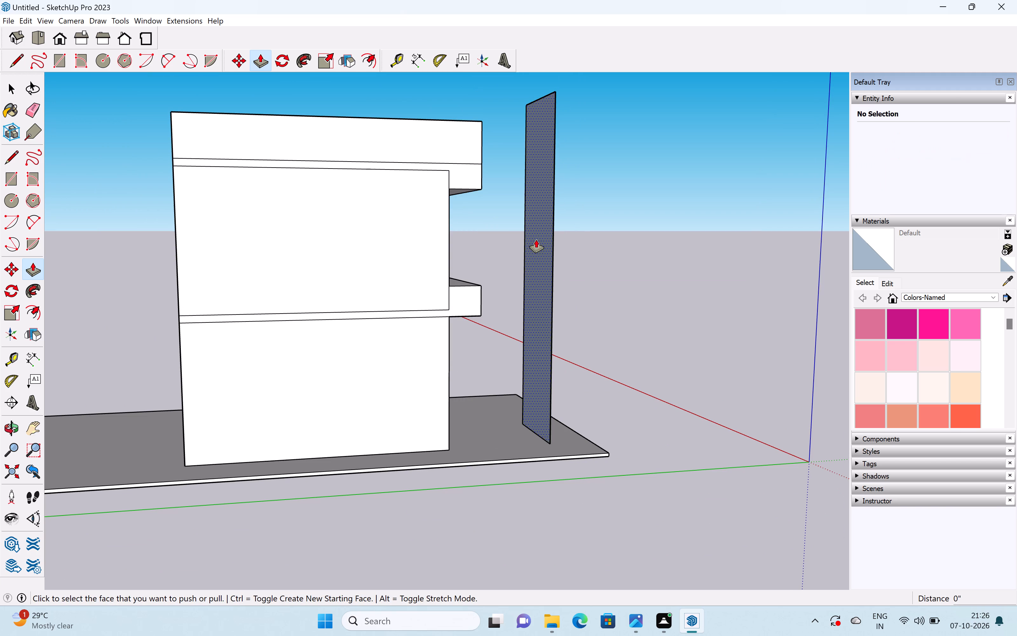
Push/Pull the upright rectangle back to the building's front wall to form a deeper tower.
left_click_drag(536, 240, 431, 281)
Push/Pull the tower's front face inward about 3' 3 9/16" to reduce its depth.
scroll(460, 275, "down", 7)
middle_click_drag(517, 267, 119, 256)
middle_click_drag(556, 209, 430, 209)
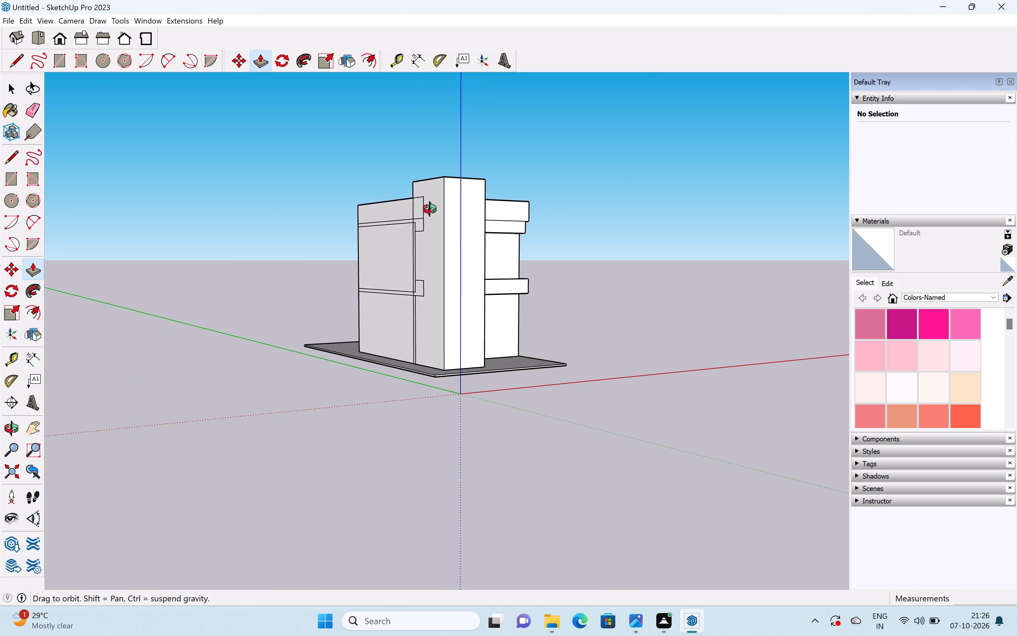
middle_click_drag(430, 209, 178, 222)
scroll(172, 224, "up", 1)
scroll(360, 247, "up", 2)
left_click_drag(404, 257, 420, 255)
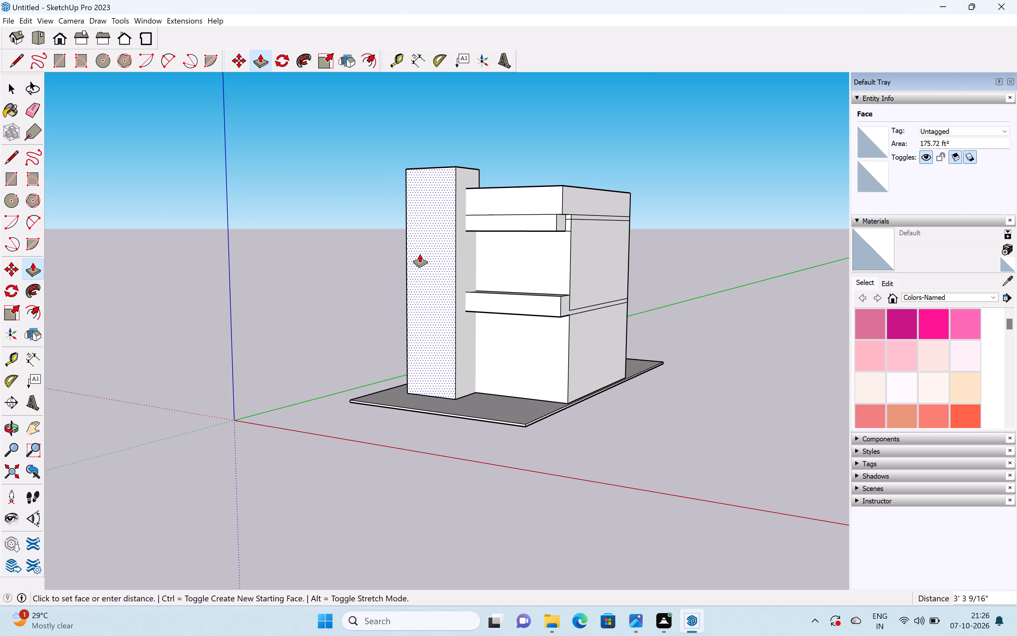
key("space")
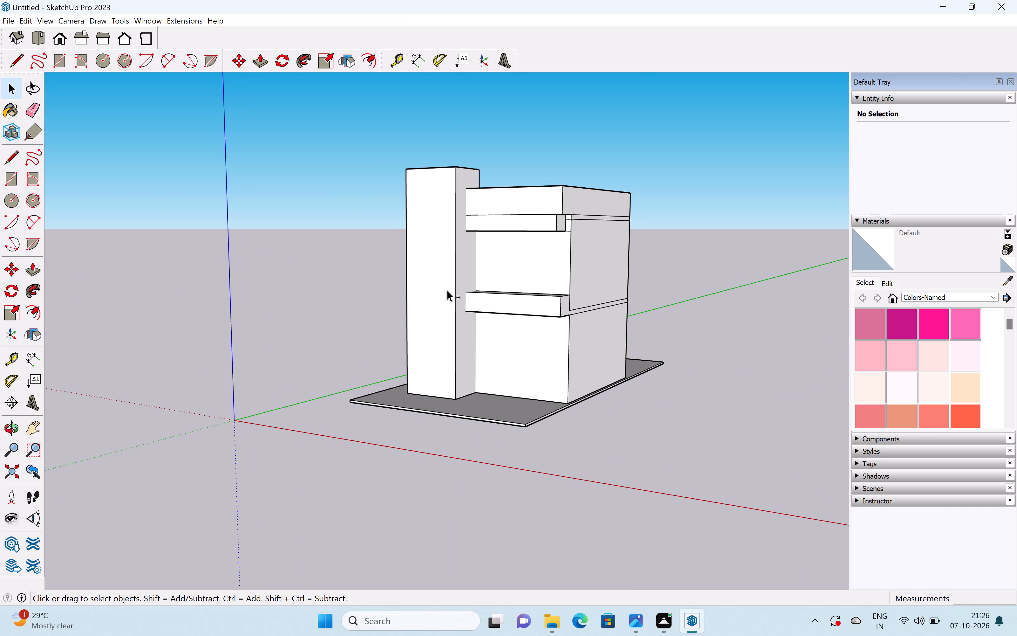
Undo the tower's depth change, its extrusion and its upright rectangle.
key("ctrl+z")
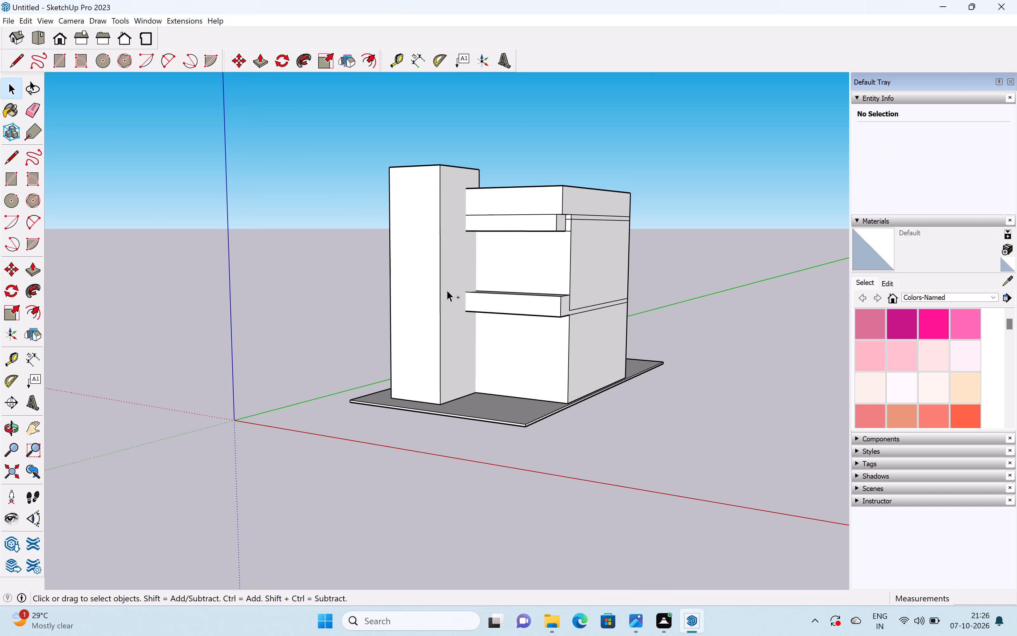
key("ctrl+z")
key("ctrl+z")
Select all connected geometry of the building above the base slab and make it a group.
double_click(464, 285)
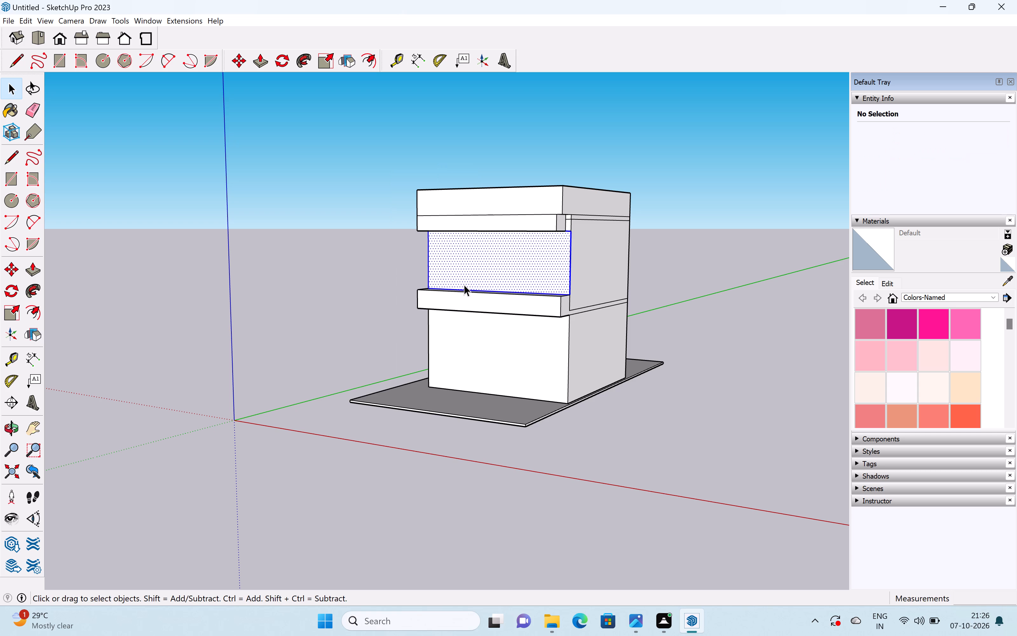
left_click(490, 297)
left_click(489, 301)
triple_click(492, 303)
left_click(492, 303)
right_click(485, 264)
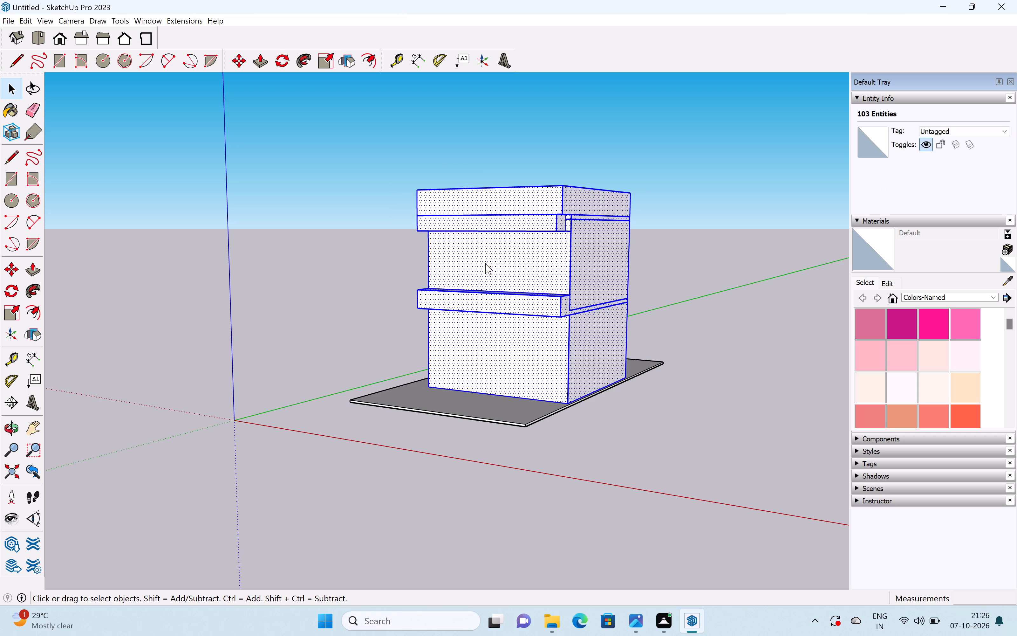
left_click(510, 361)
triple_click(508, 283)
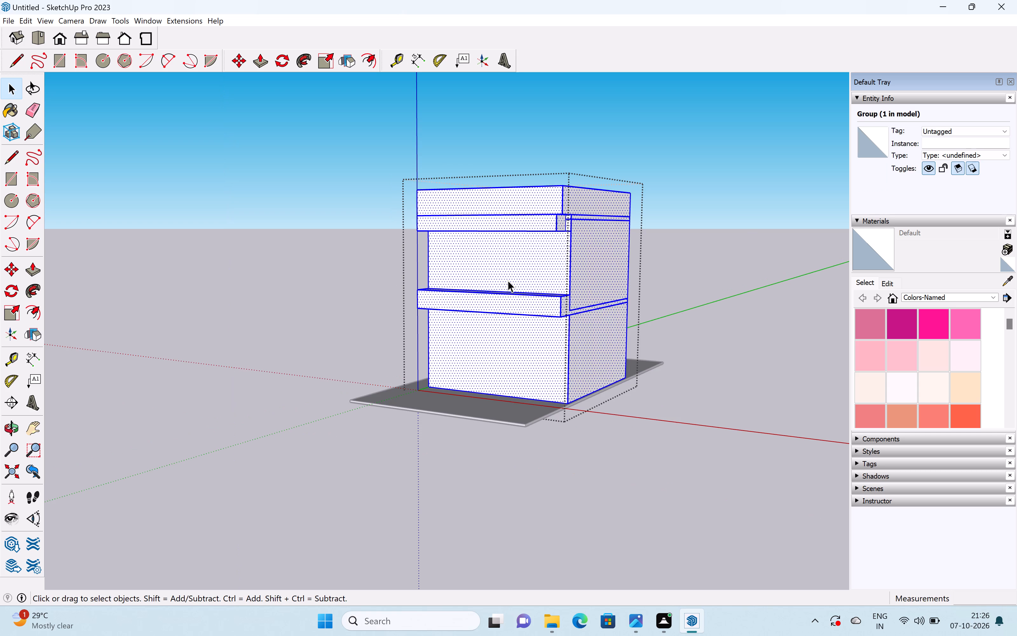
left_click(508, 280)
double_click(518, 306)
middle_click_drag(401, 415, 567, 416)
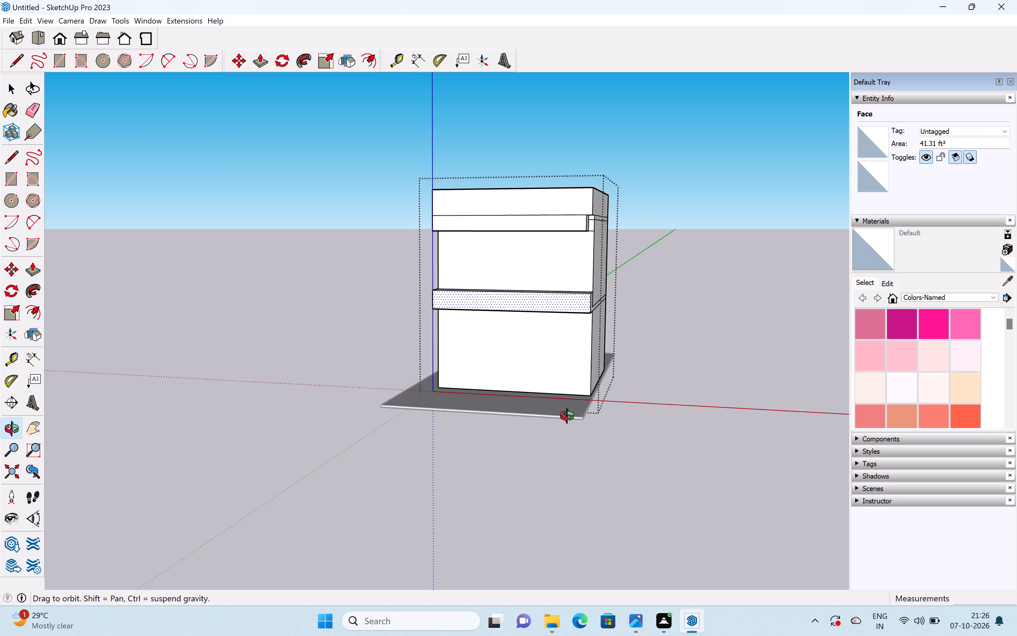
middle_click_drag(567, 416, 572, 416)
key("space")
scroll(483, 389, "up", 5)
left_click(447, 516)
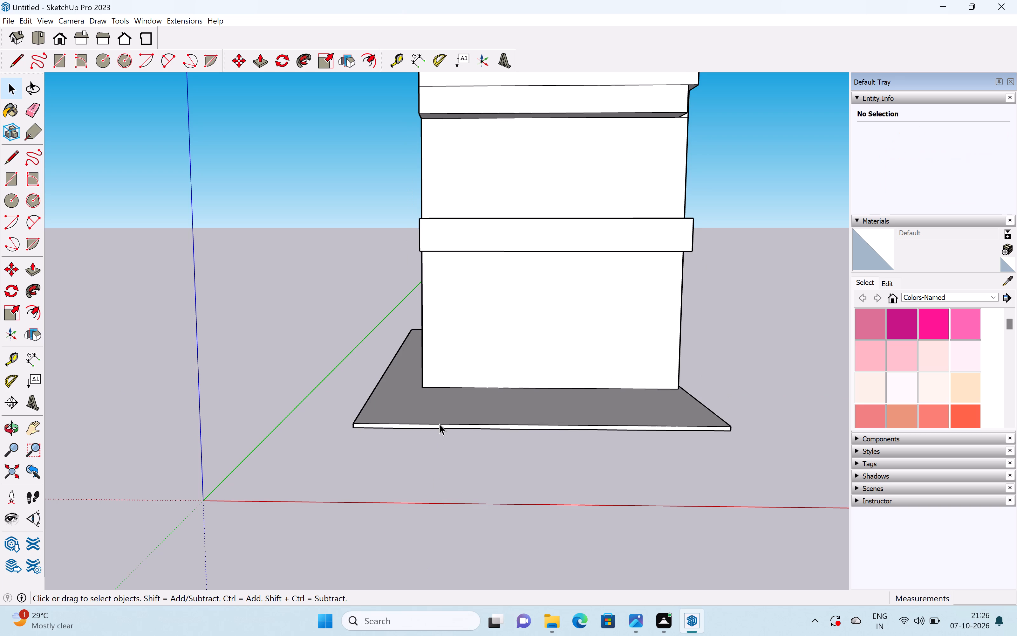
Inside the building group, draw an upright rectangle about 6' 10 5/8" wide and 27' tall in front of the wall, standing on the base slab.
double_click(463, 388)
key("r")
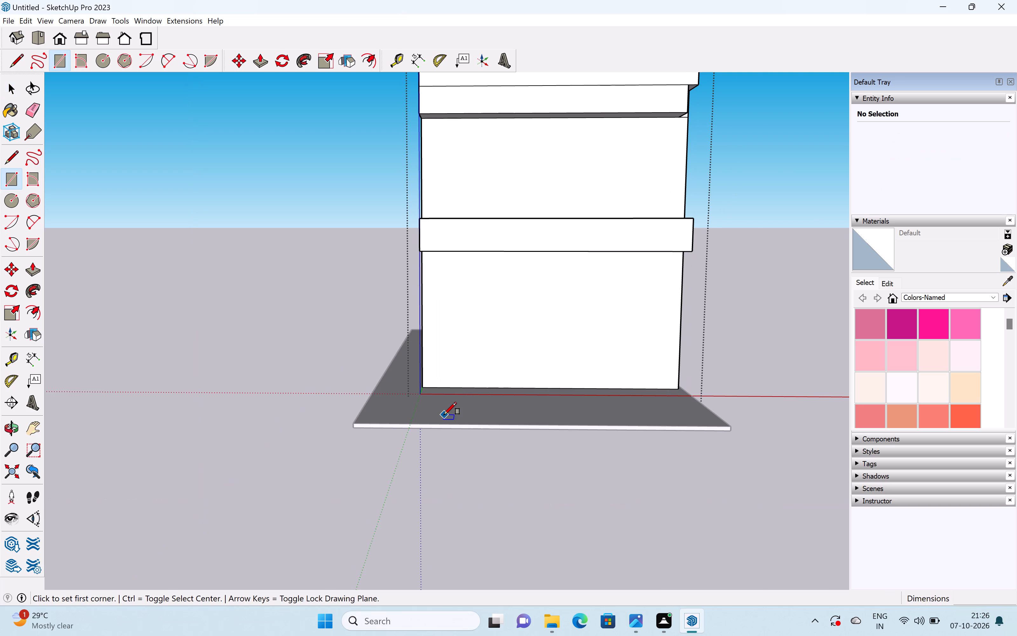
scroll(444, 415, "up", 5)
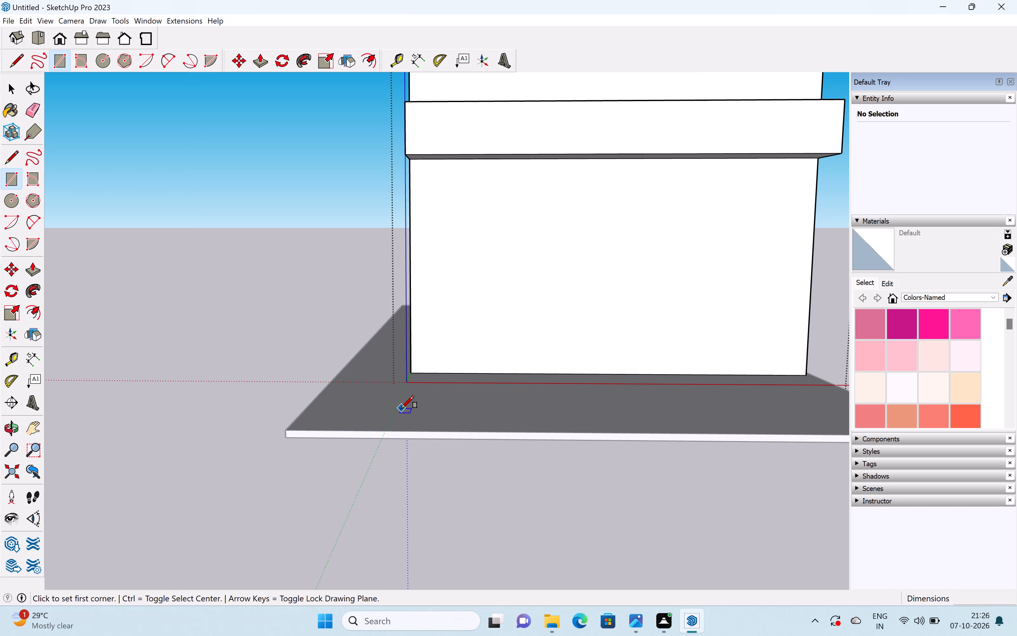
left_click(401, 408)
scroll(477, 380, "down", 2)
key("Left")
scroll(481, 220, "down", 3)
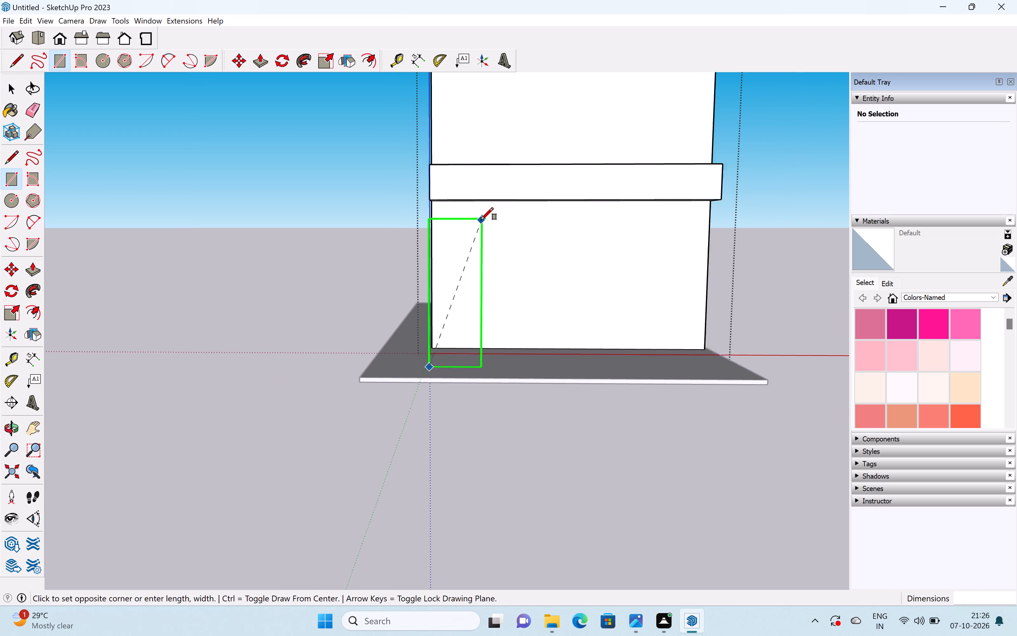
scroll(481, 220, "down", 3)
middle_click_drag(490, 181, 481, 332, "shift")
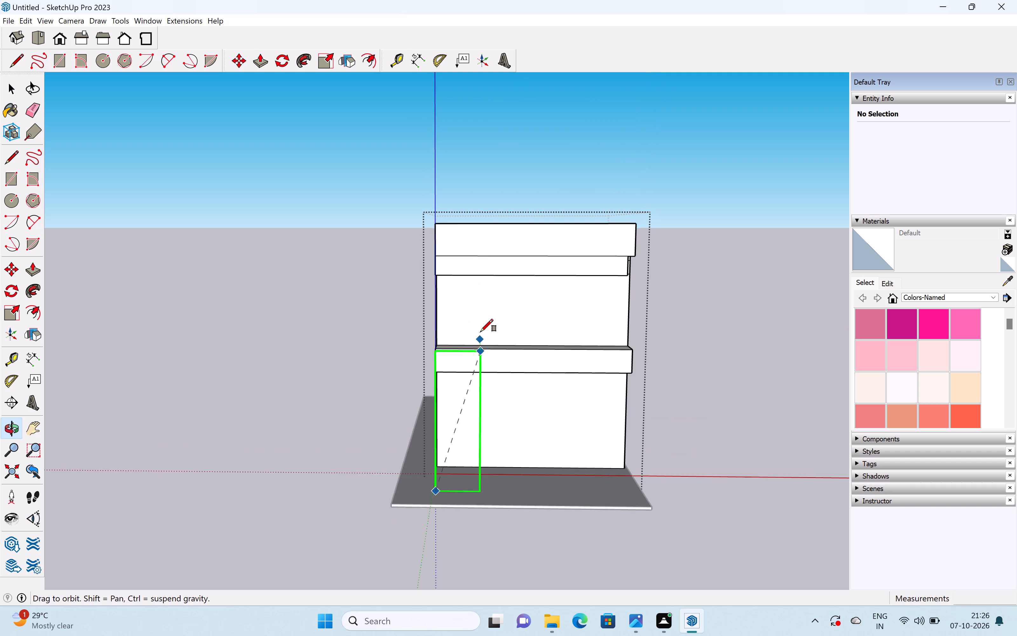
middle_click_drag(481, 332, 480, 346, "shift")
scroll(475, 214, "up", 1)
left_click(519, 182)
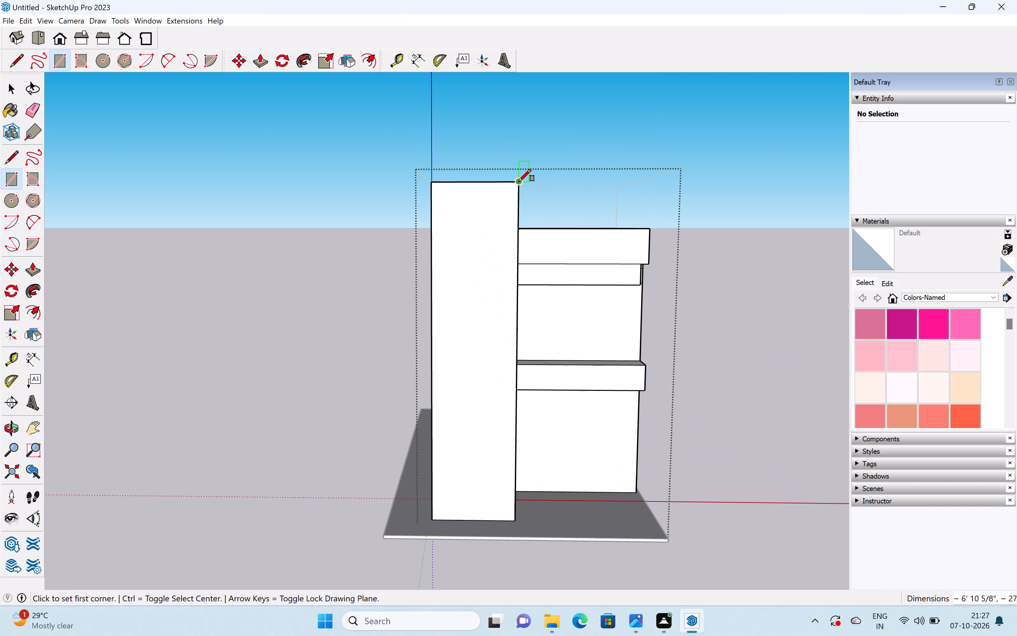
key("space")
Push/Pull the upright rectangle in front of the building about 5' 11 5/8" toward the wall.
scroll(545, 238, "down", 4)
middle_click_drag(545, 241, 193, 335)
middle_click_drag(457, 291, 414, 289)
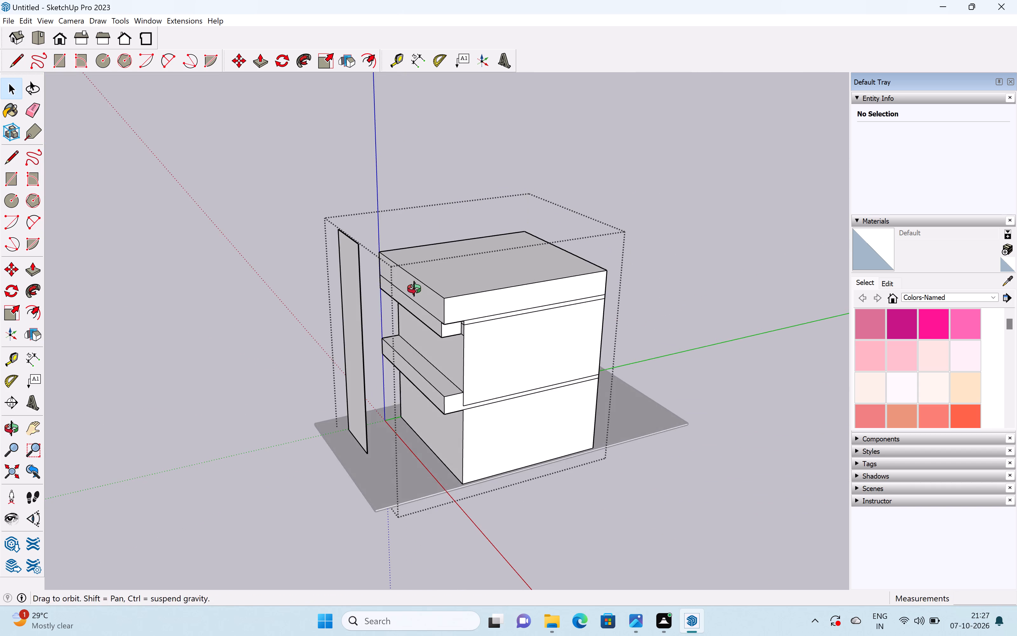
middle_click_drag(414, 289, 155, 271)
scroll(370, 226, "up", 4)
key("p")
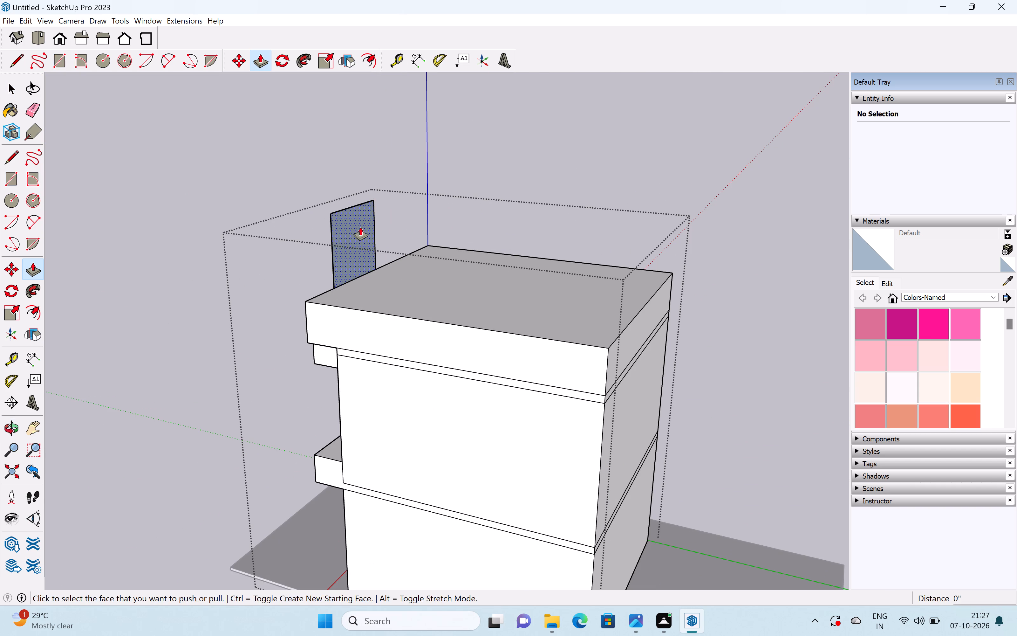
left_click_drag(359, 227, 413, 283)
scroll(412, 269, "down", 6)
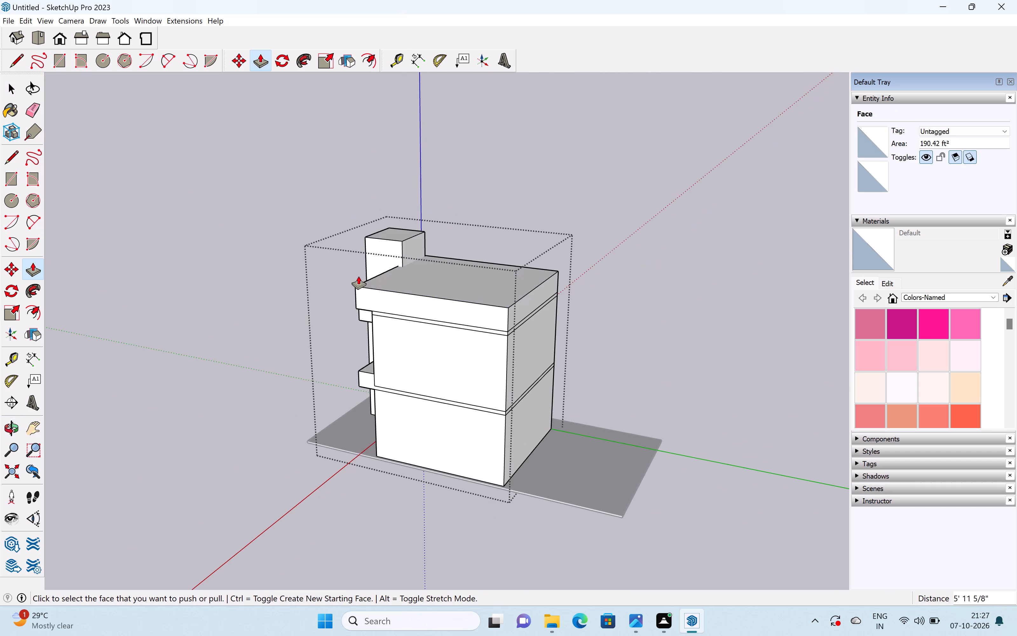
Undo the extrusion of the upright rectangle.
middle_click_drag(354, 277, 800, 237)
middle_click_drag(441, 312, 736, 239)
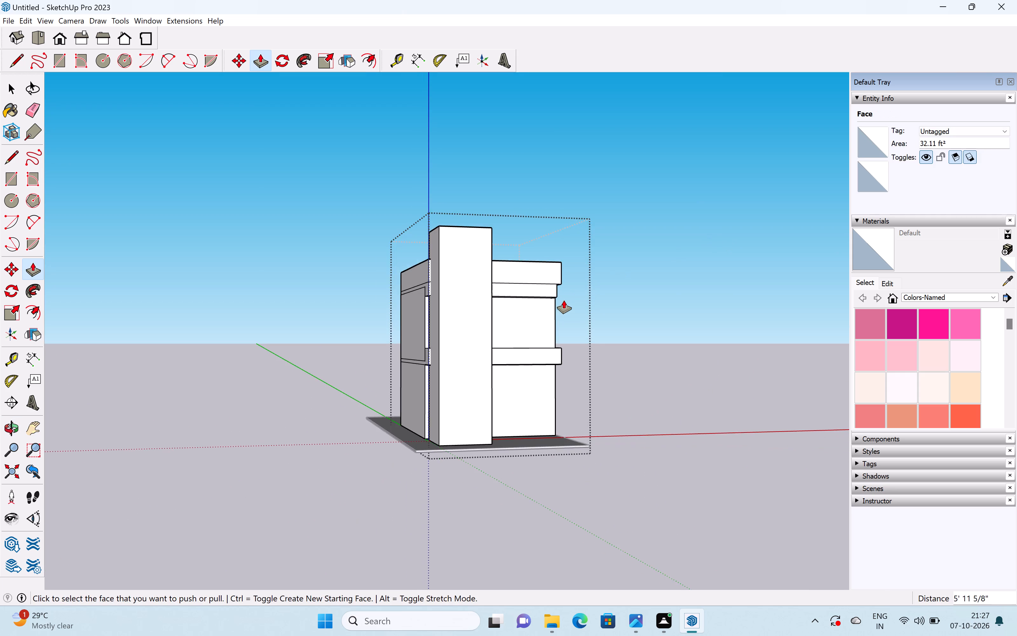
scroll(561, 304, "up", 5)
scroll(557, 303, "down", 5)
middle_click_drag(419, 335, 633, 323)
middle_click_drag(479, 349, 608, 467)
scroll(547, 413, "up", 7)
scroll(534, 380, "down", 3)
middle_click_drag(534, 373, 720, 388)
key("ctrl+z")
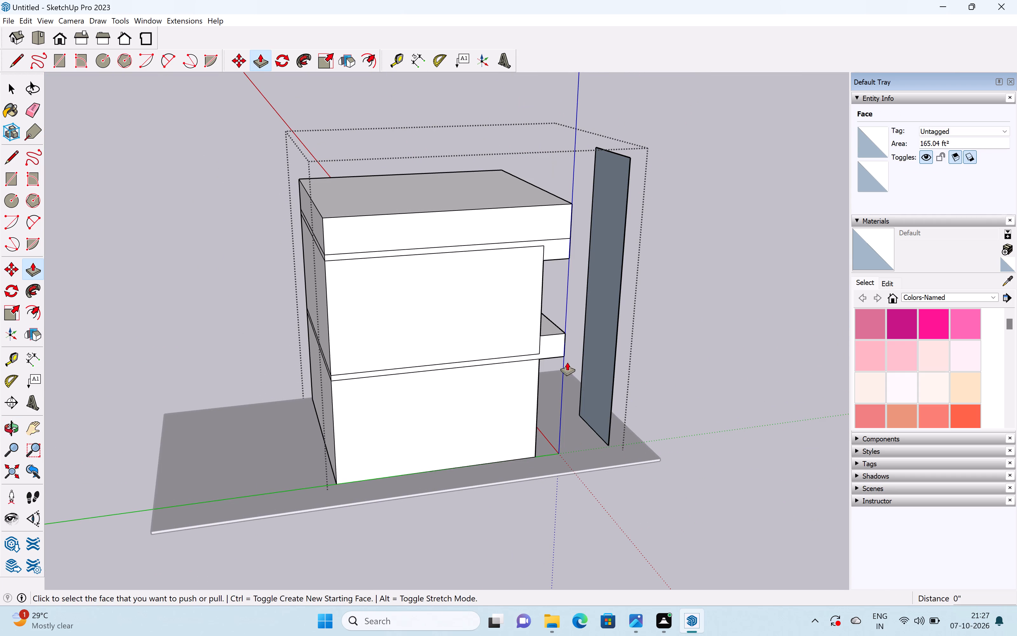
Push/Pull the upright rectangle about 7' 8 3/8" toward the building to form the tower.
left_click_drag(611, 315, 535, 388)
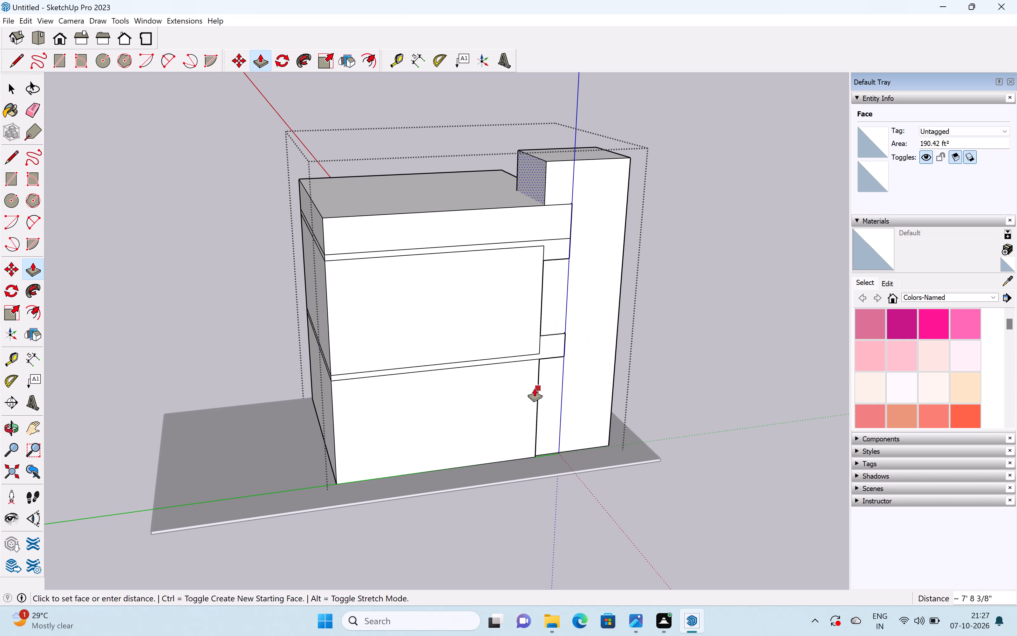
left_click_drag(535, 388, 534, 388)
Push/Pull the tower's front face inward about 3' 10 1/8" to reduce its depth.
scroll(560, 366, "down", 7)
middle_click_drag(621, 353, 172, 401)
middle_click_drag(372, 403, 18, 301)
scroll(197, 335, "up", 2)
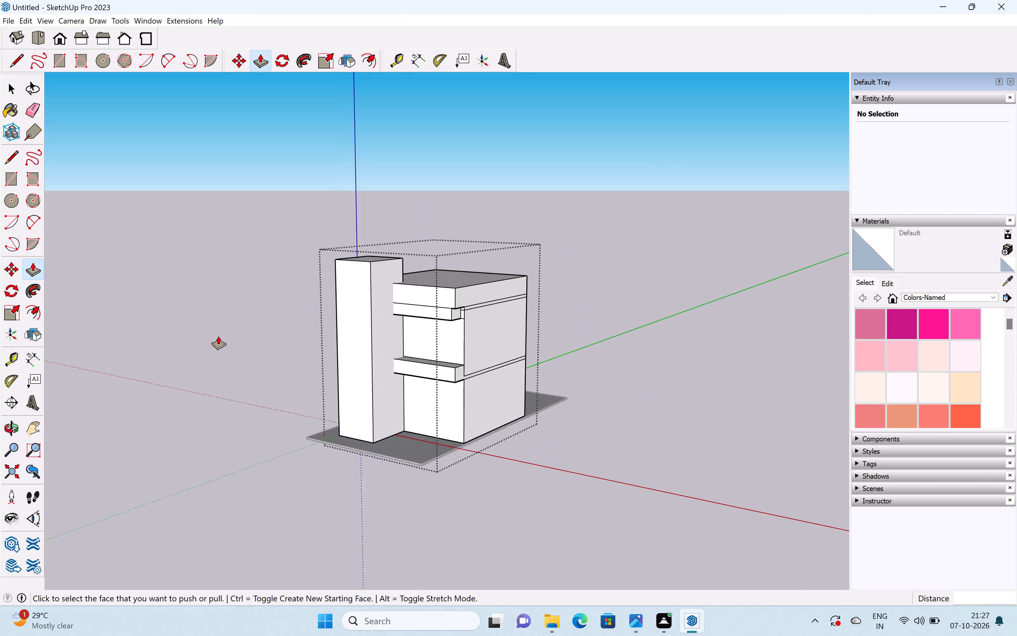
scroll(218, 336, "up", 4)
left_click_drag(413, 369, 434, 360)
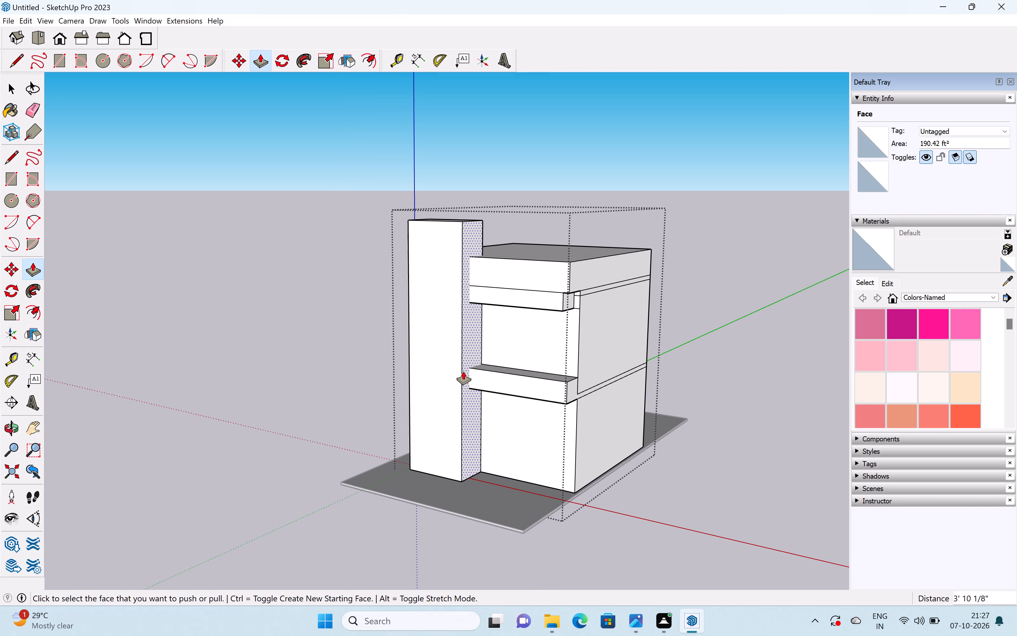
Push the tower's side face beside the bands inward 1' 11 9/16" and pull its opposite side face outward about 2' 15/16".
left_click_drag(465, 372, 450, 367)
scroll(446, 363, "down", 4)
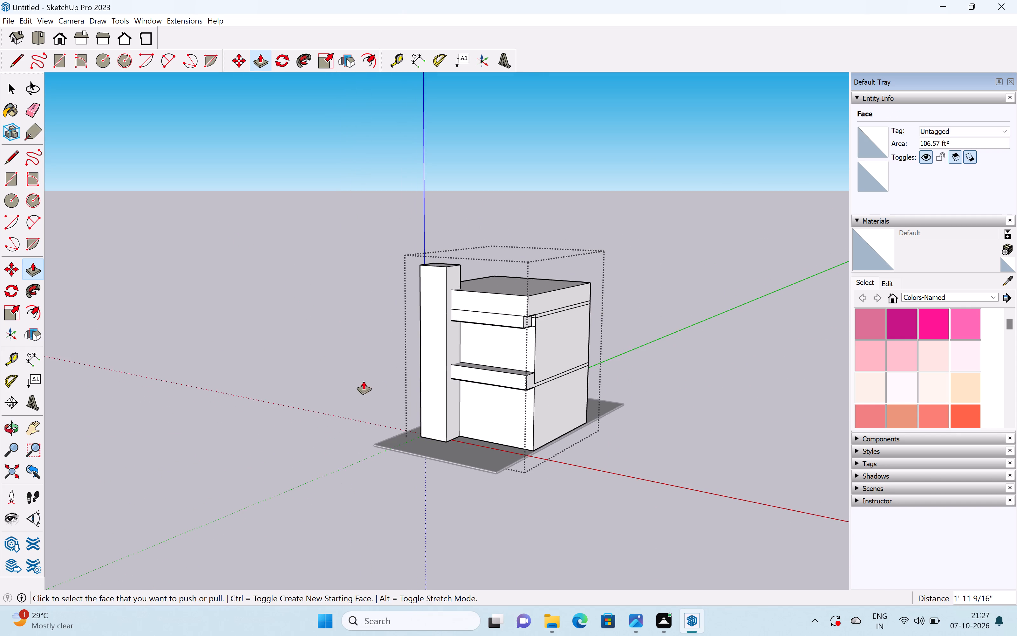
middle_click_drag(362, 379, 691, 356)
scroll(465, 352, "up", 5)
left_click_drag(469, 355, 460, 358)
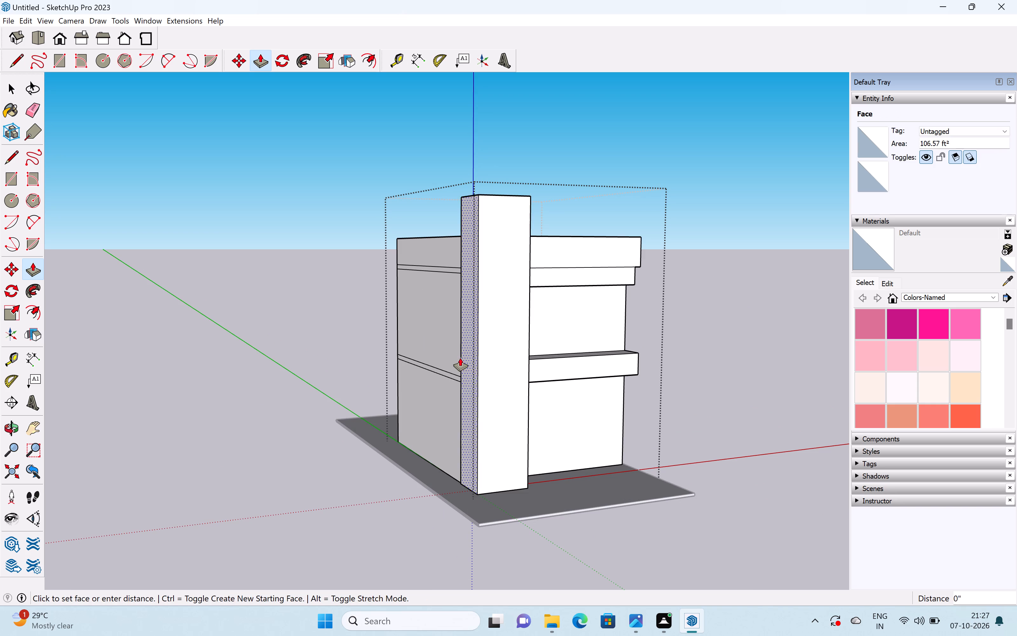
left_click_drag(460, 358, 450, 364)
Finish editing the building group and return to the whole model.
scroll(447, 363, "down", 6)
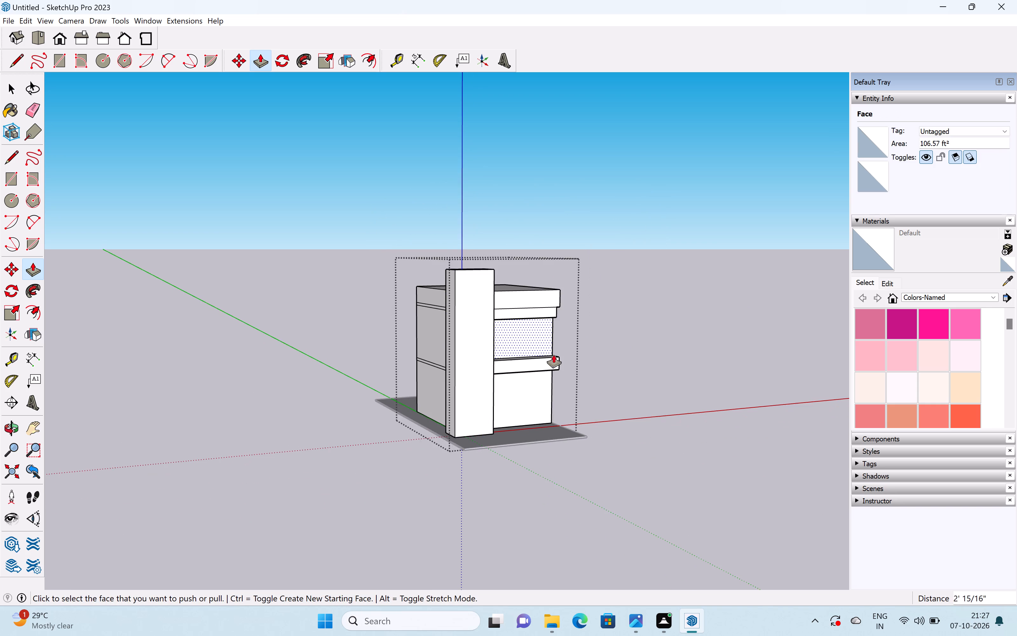
middle_click_drag(533, 358, 314, 414)
scroll(434, 391, "up", 6)
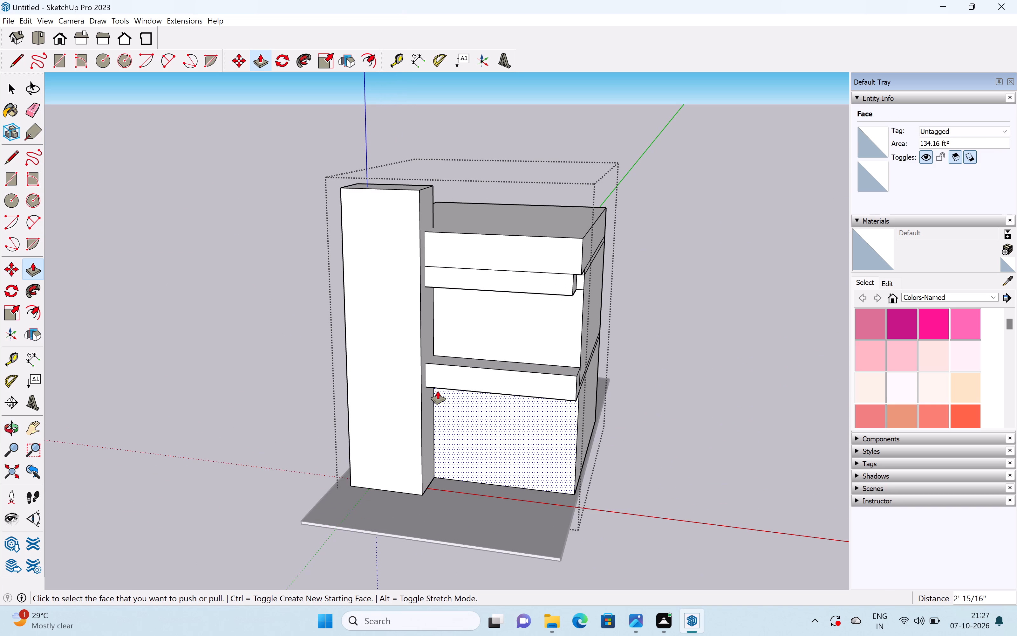
scroll(427, 404, "up", 3)
scroll(427, 404, "down", 4)
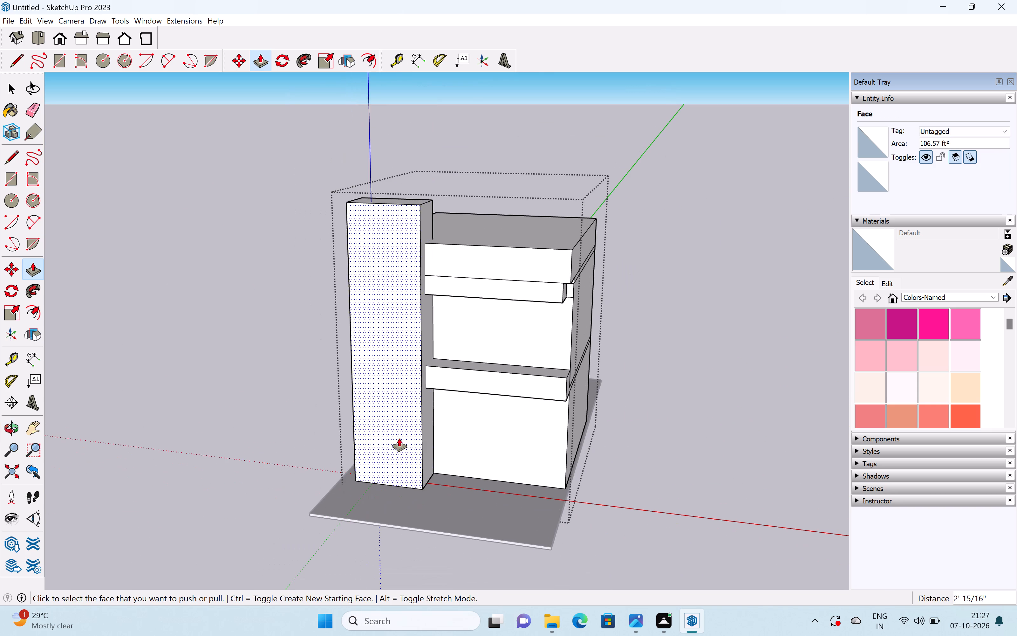
key("space")
left_click(372, 555)
Examine the tower and the projecting front bands from the front and from the side.
middle_click_drag(453, 421, 514, 377)
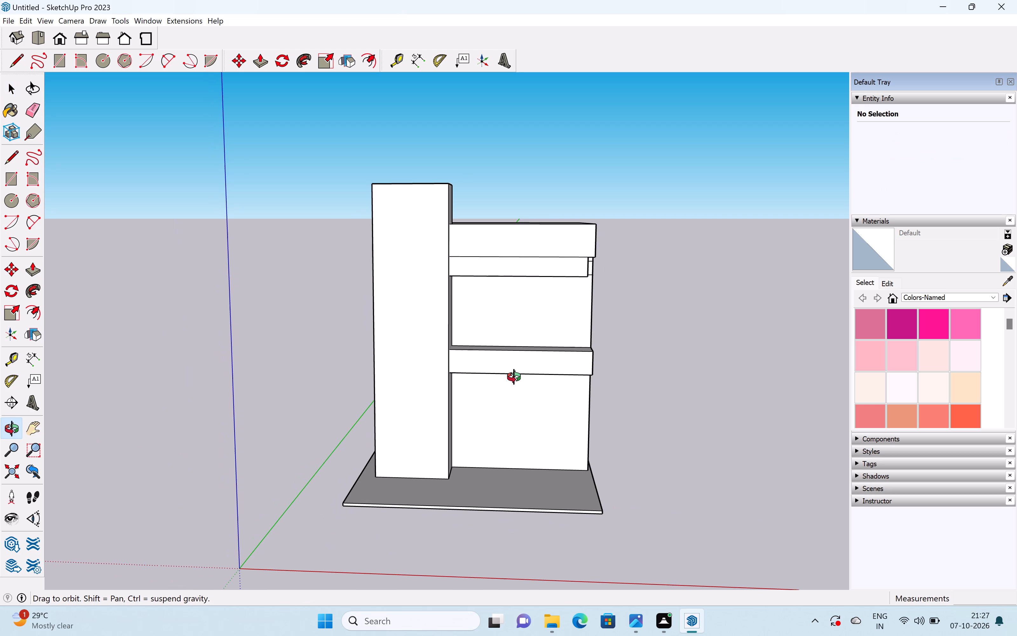
middle_click_drag(514, 377, 525, 374)
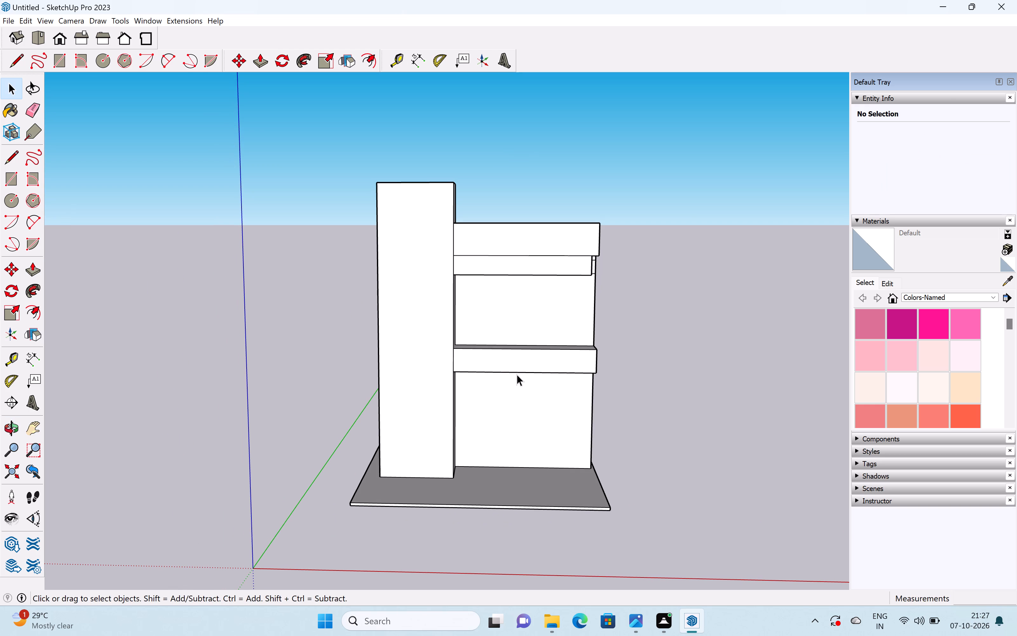
scroll(500, 367, "up", 4)
middle_click_drag(501, 362, 286, 426)
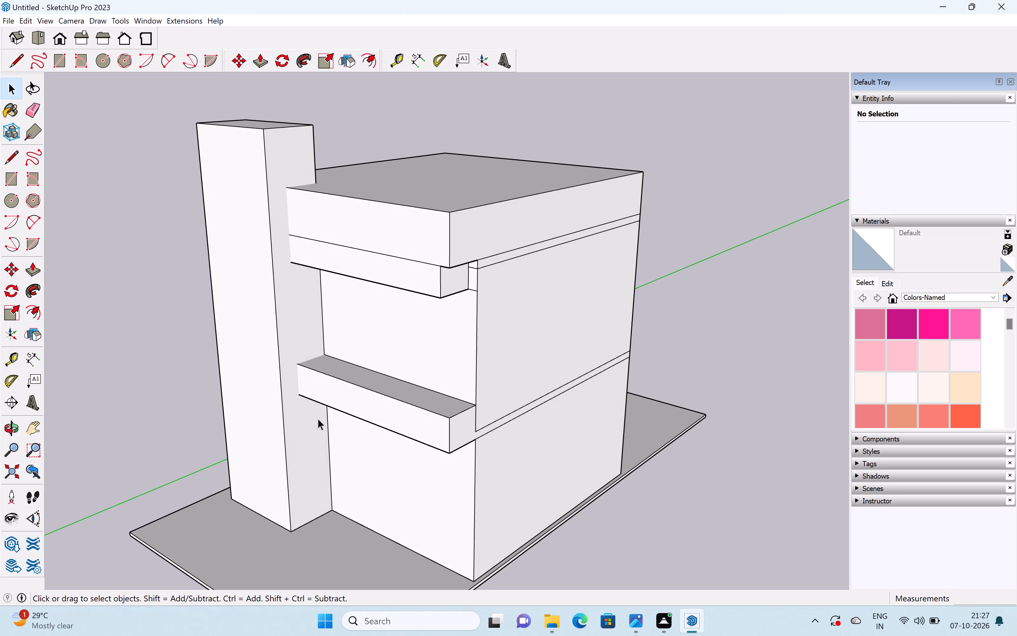
scroll(362, 401, "down", 2)
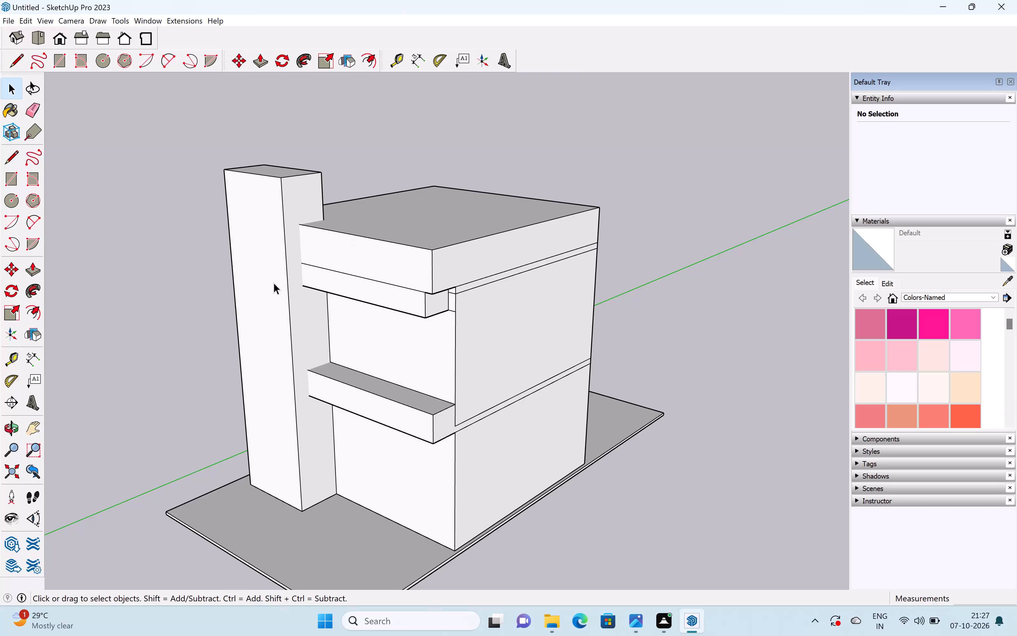
middle_click_drag(276, 280, 472, 236)
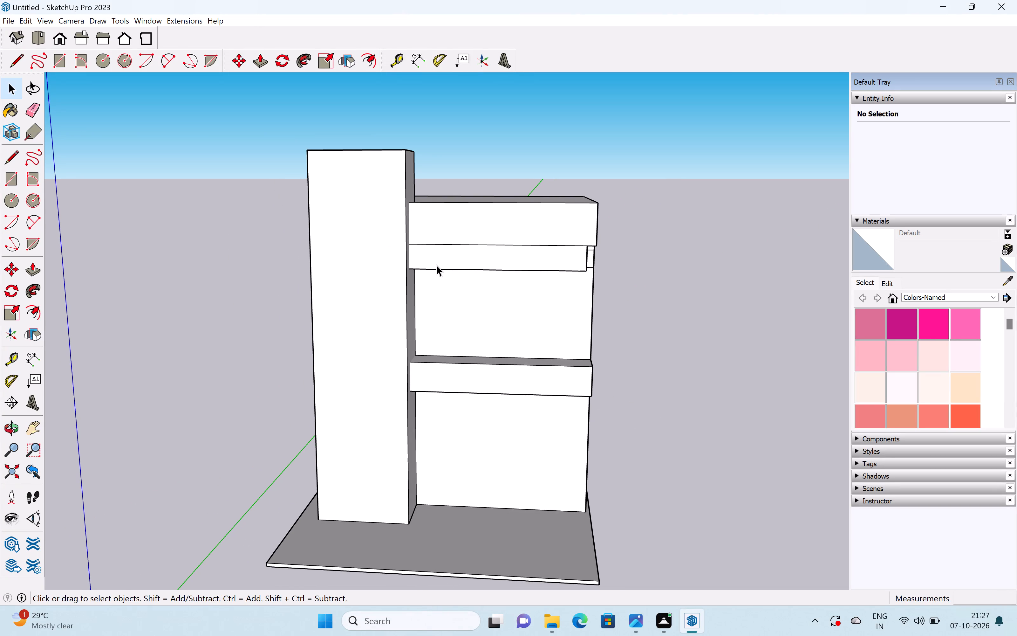
scroll(408, 288, "down", 1)
middle_click_drag(408, 288, 444, 283)
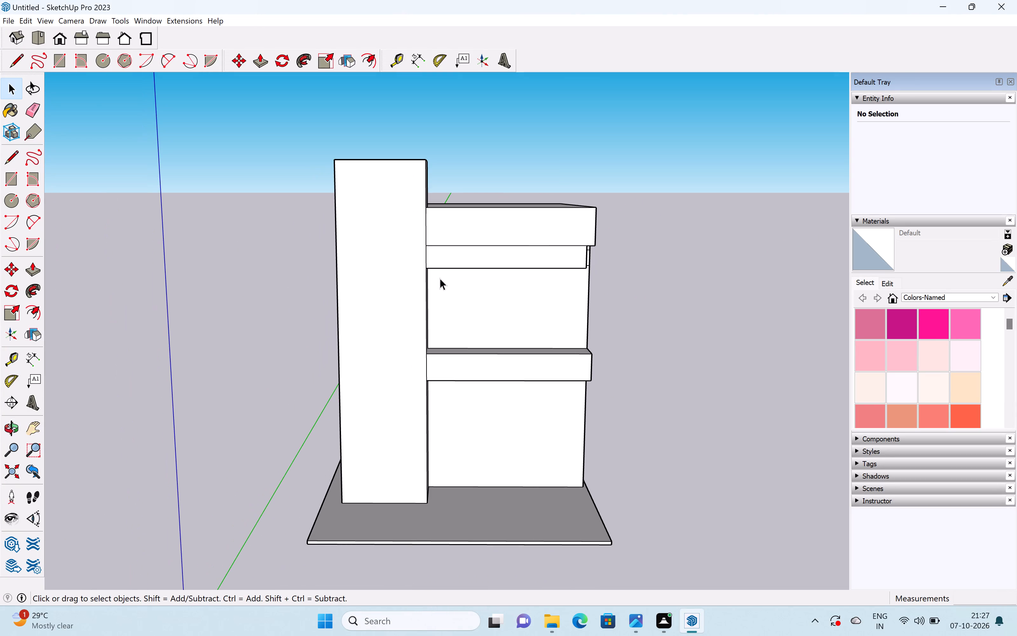
Draw a narrow upright rectangle, a little over 8' tall, in the tower's front plane across its edge beside the upper bands.
key("r")
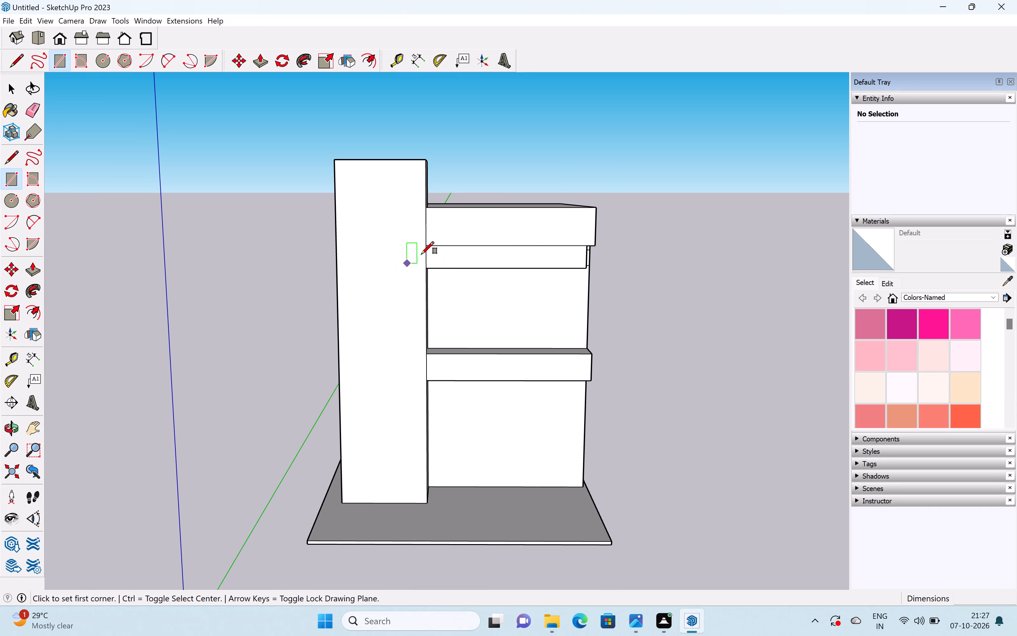
scroll(425, 253, "up", 6)
middle_click_drag(425, 253, 399, 271)
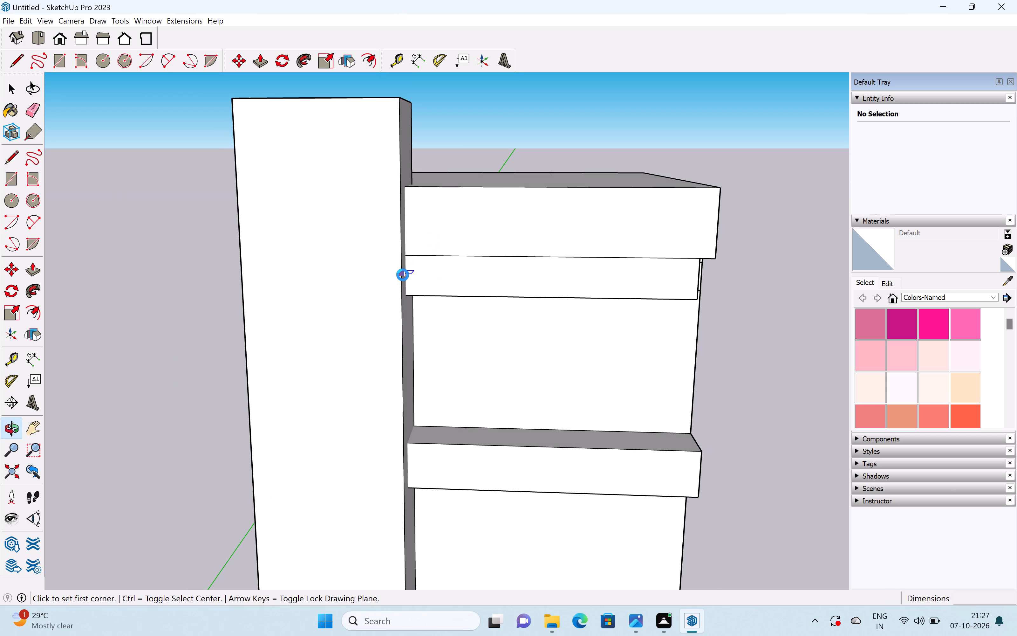
scroll(411, 281, "up", 4)
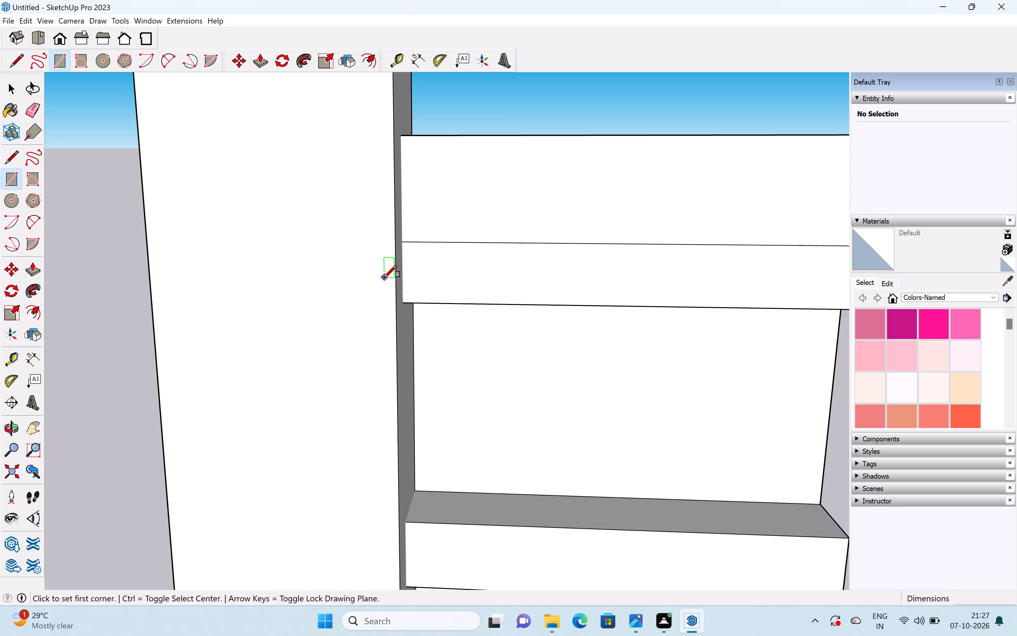
left_click(386, 274)
scroll(420, 302, "down", 1)
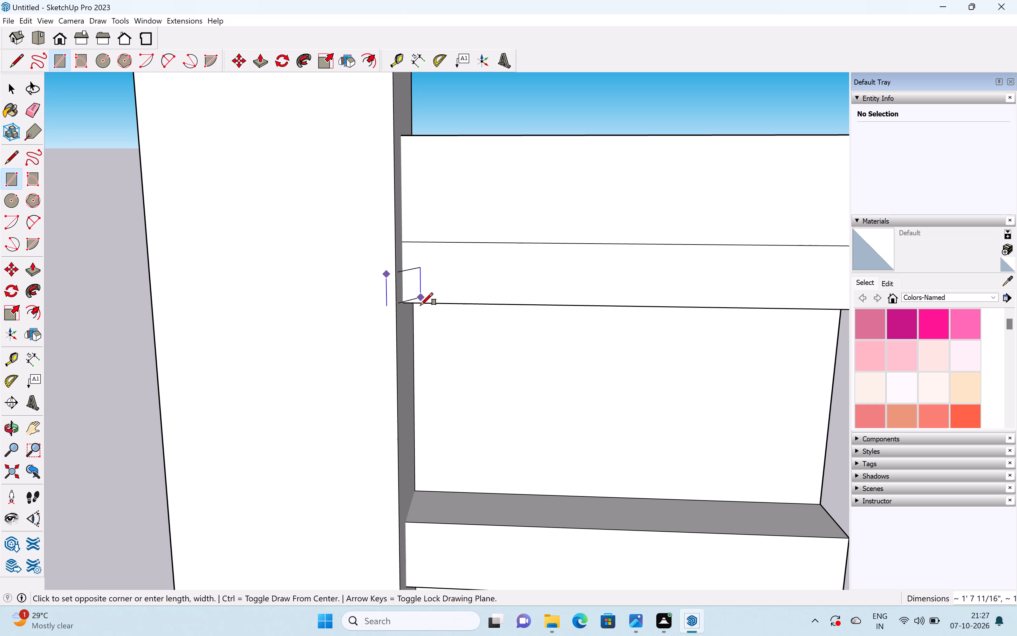
scroll(420, 305, "down", 1)
key("Left")
scroll(418, 349, "down", 3)
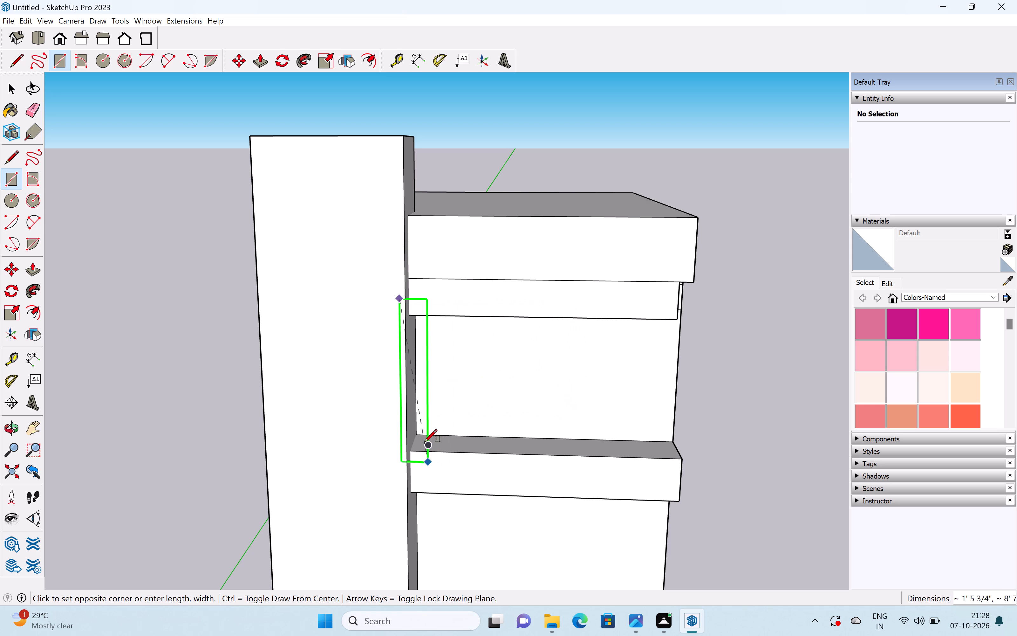
scroll(422, 446, "up", 2)
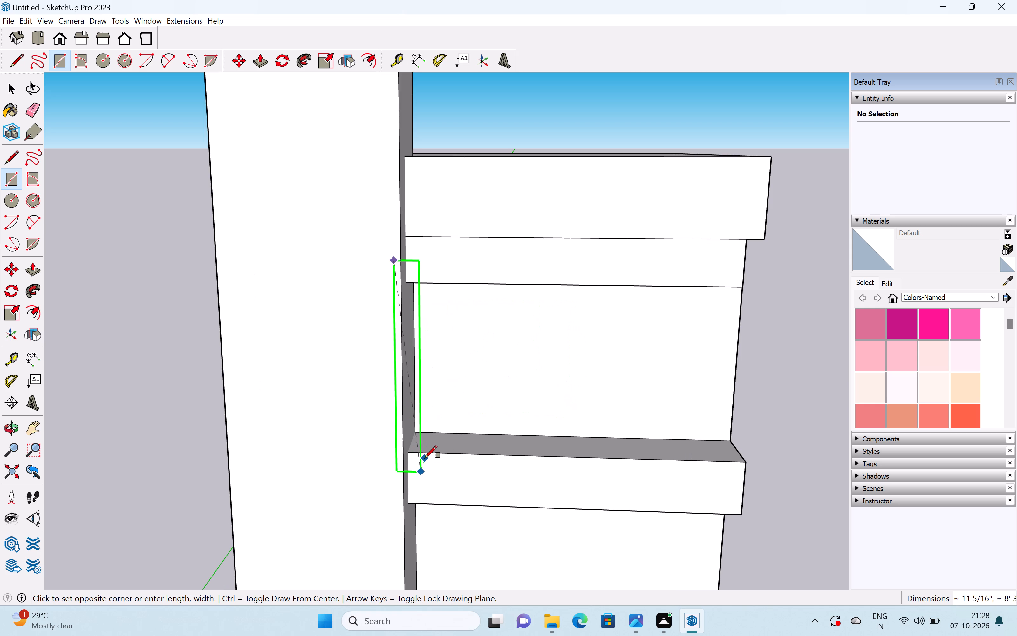
left_click(419, 464)
key("v")
key("space")
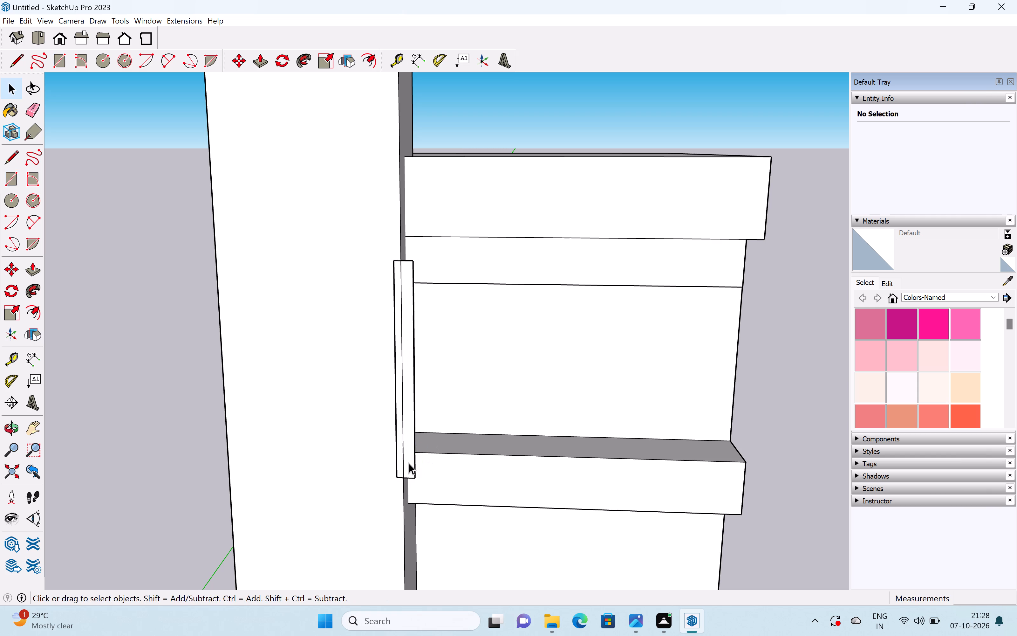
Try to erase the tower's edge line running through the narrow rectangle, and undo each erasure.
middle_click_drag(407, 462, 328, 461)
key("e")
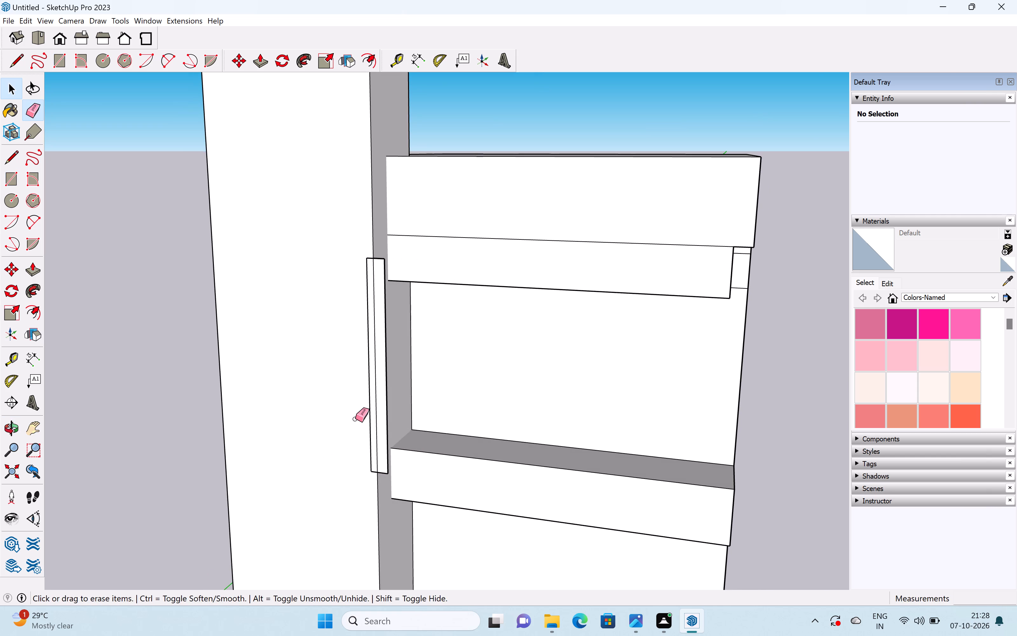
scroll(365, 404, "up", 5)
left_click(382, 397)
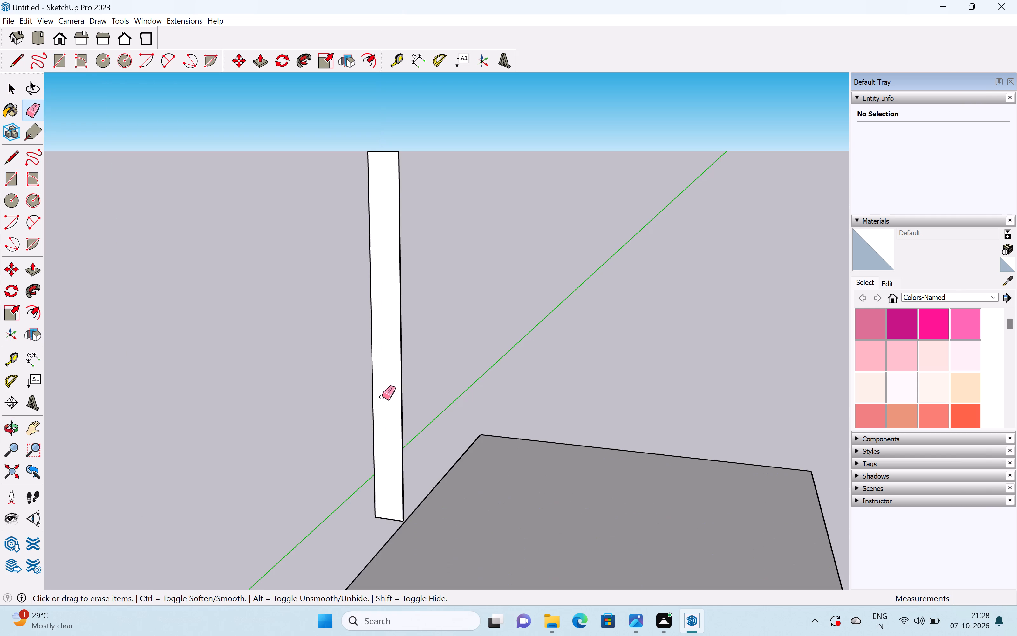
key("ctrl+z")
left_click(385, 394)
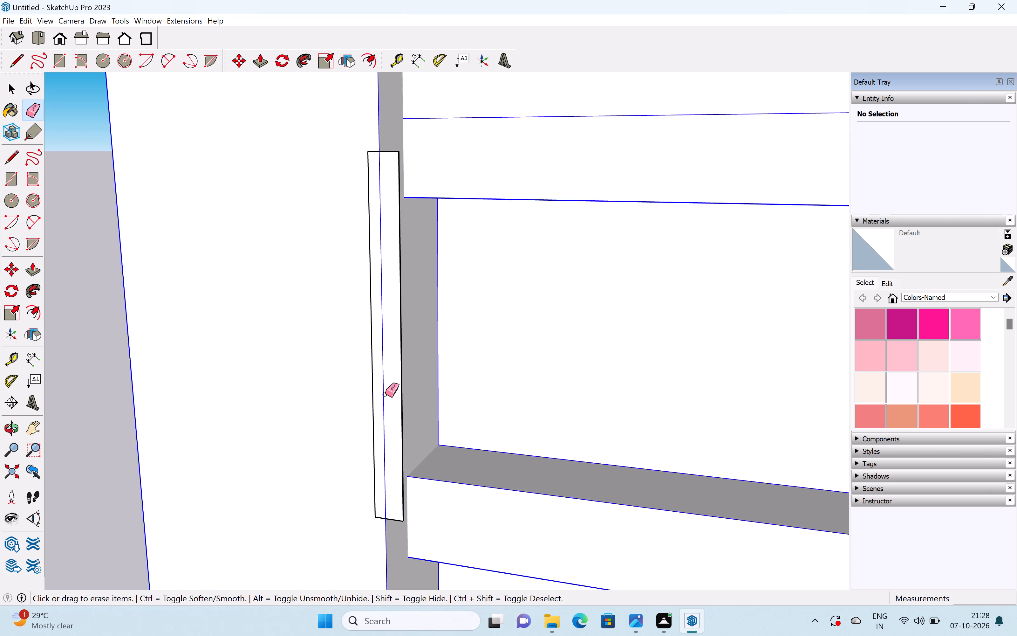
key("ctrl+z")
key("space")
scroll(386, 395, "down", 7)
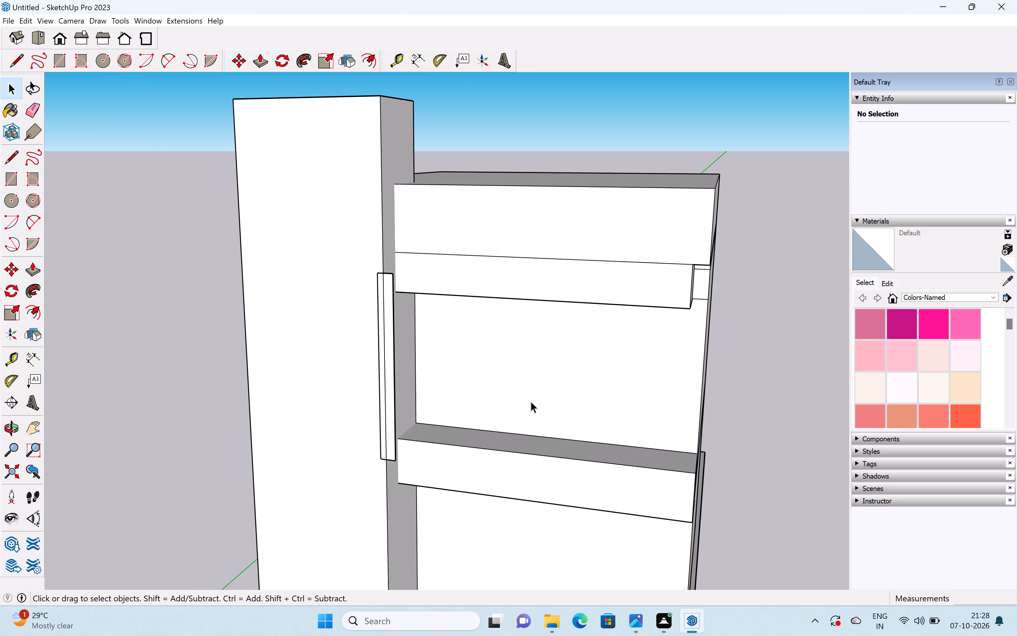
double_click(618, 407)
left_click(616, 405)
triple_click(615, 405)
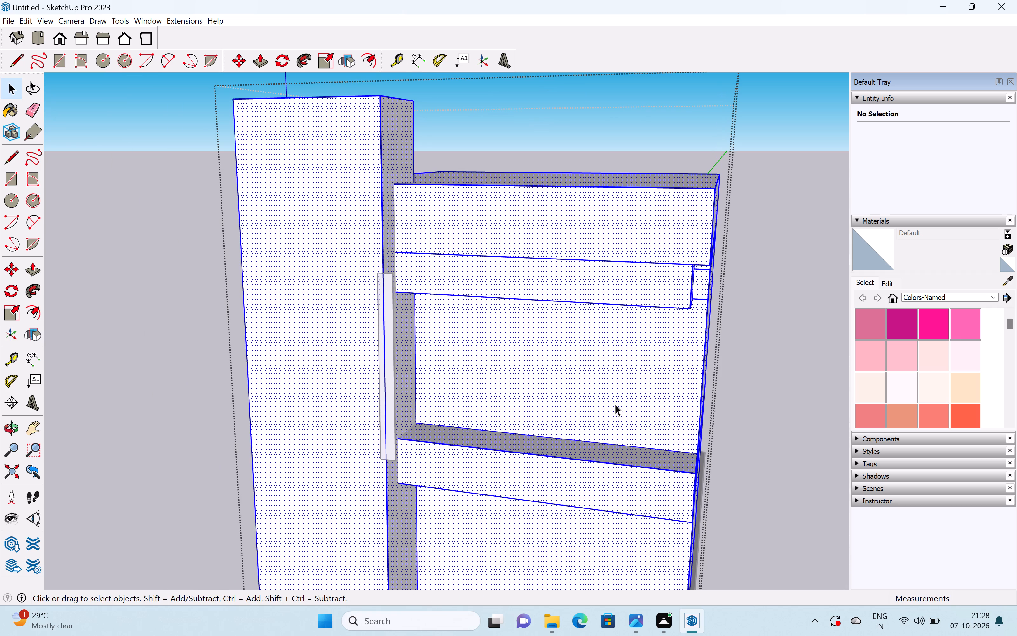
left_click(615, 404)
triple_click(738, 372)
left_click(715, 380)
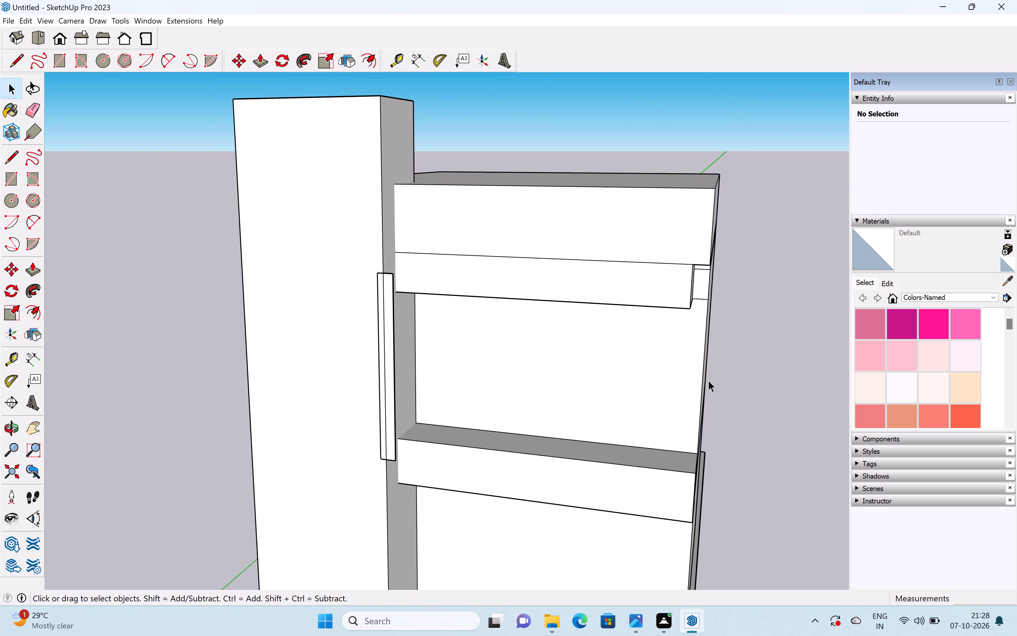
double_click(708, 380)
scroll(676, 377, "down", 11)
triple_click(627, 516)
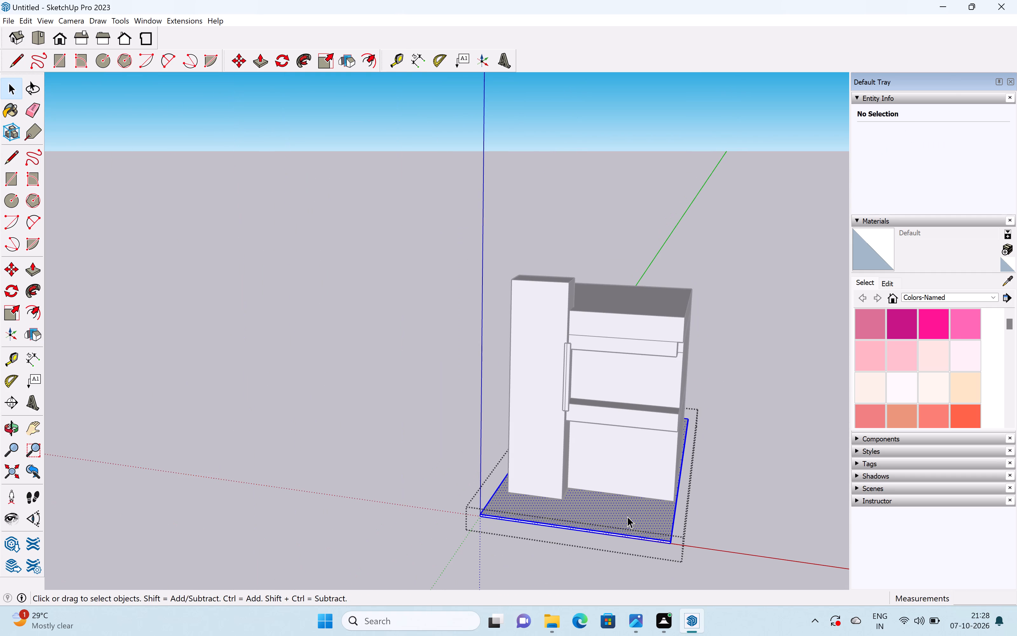
Check which faces and edges around the narrow rectangle belong to the building group's geometry.
triple_click(664, 402)
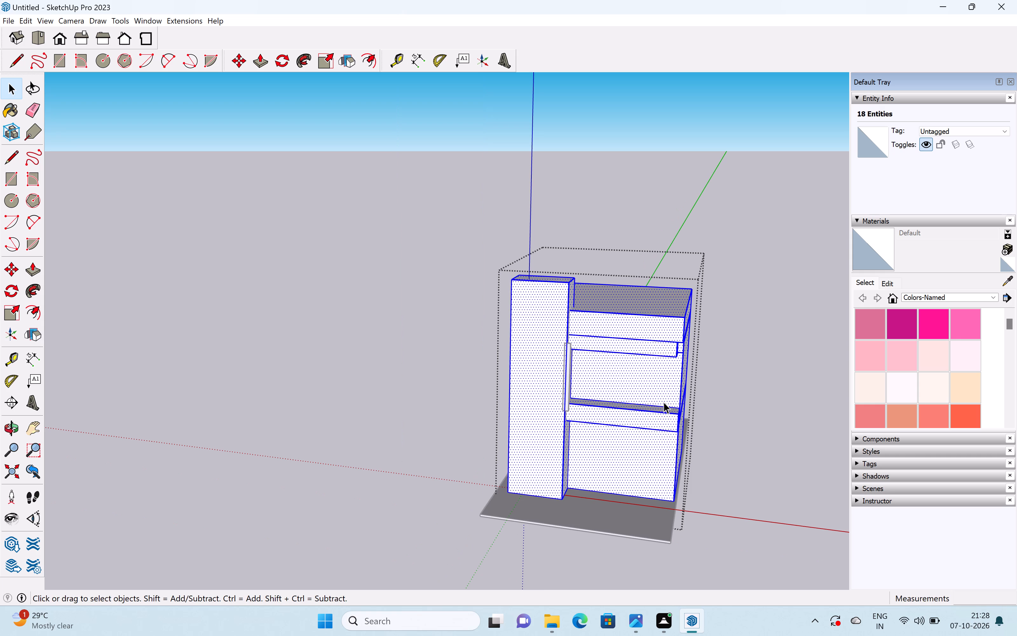
left_click(664, 402)
scroll(595, 378, "up", 6)
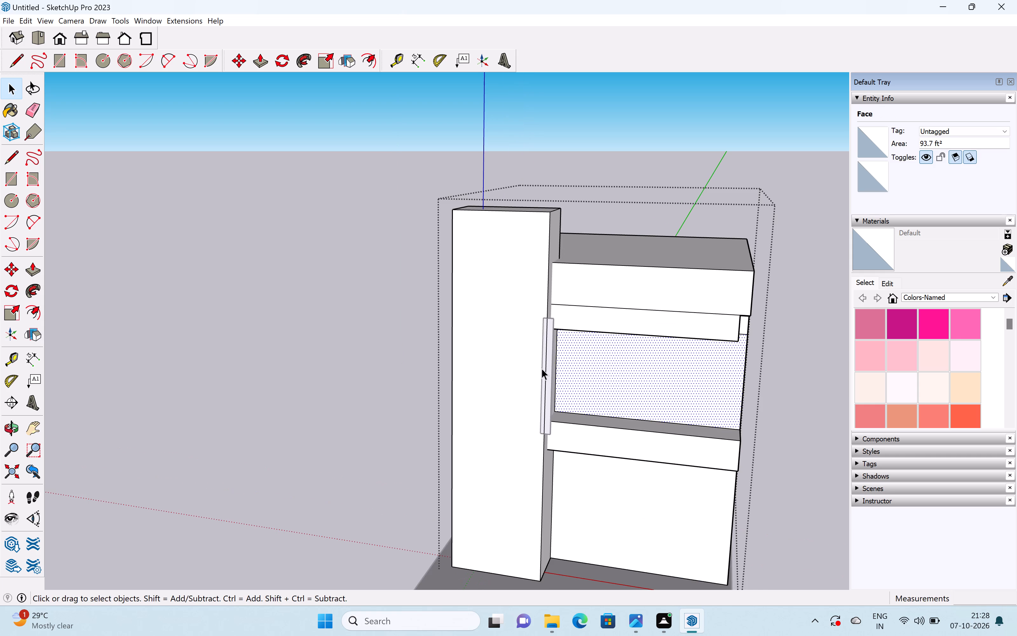
left_click(542, 368)
scroll(542, 370, "up", 5)
left_click(546, 370)
double_click(546, 370)
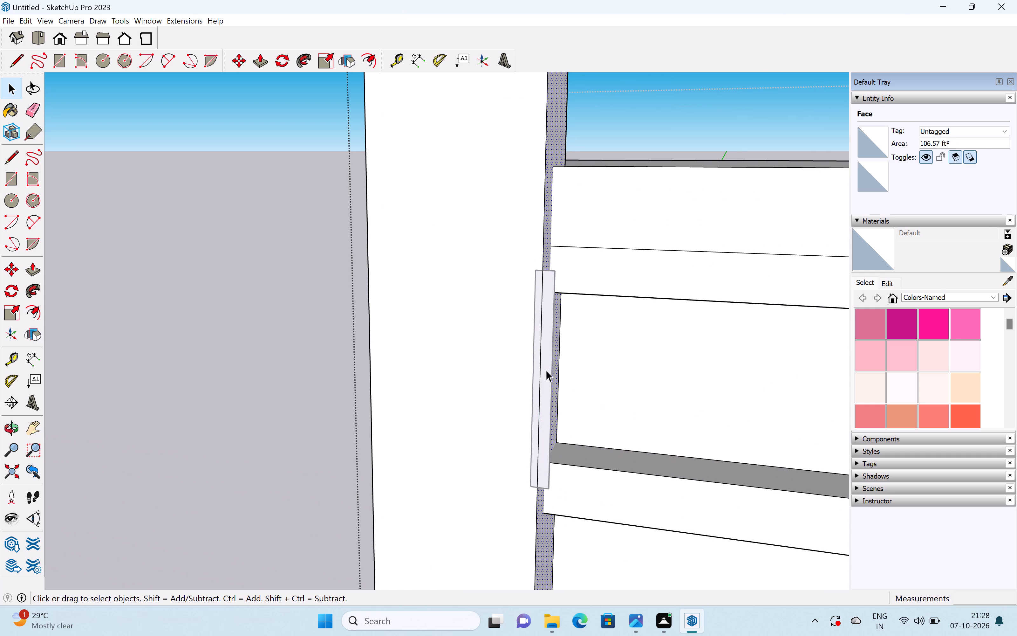
triple_click(546, 370)
scroll(546, 369, "down", 9)
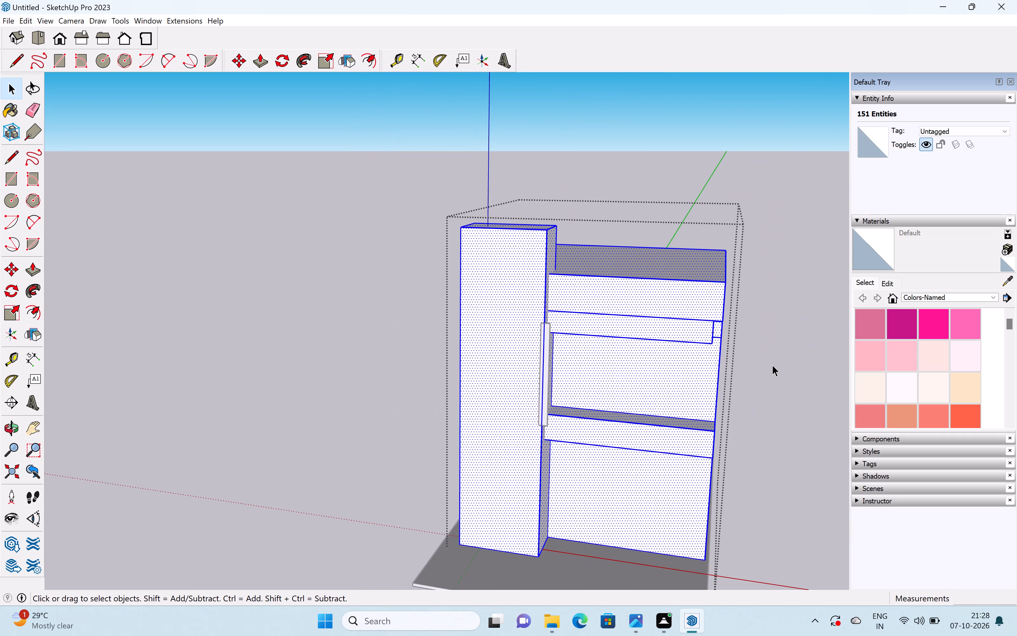
left_click(772, 365)
Undo back to before the narrow rectangle was drawn across the tower's edge, and leave the building group.
scroll(584, 360, "up", 6)
key("ctrl+z")
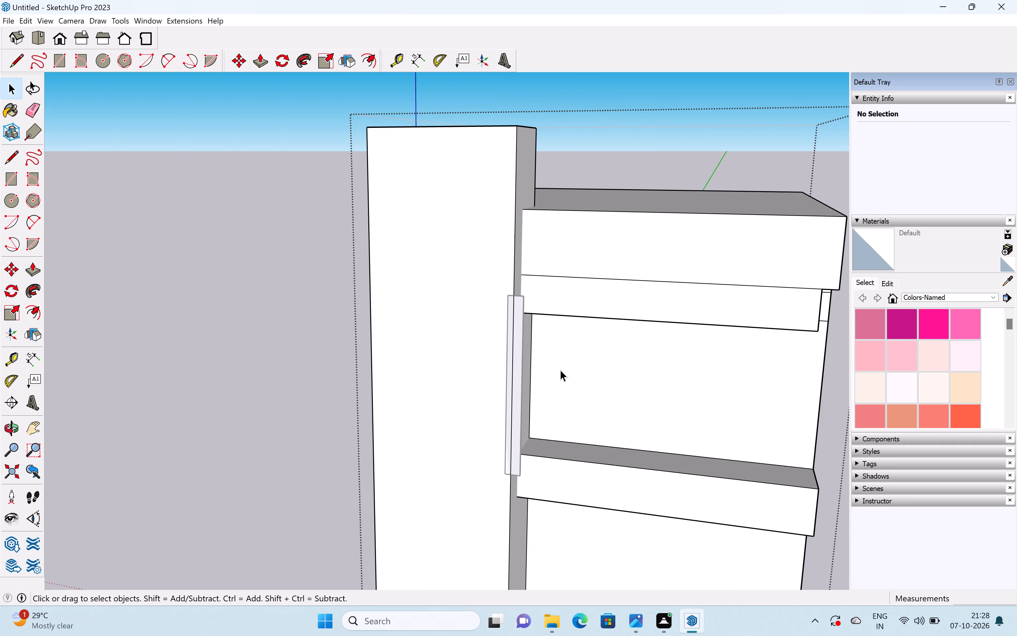
key("ctrl+z")
key("ctrl+z")
key("ctrl+z")
key("ctrl+z")
key("ctrl+z")
key("ctrl+z")
key("space")
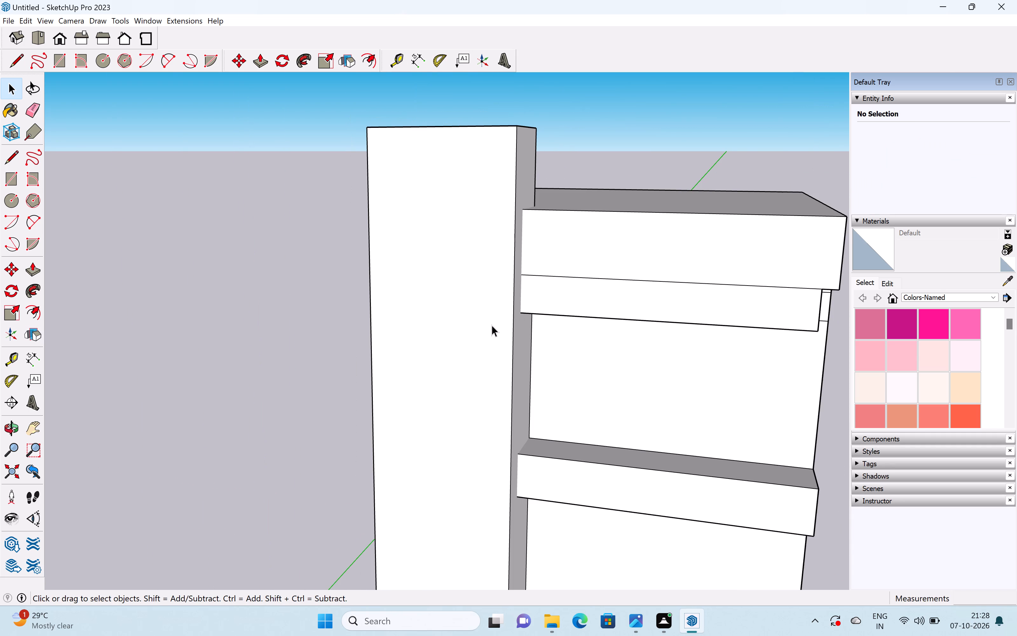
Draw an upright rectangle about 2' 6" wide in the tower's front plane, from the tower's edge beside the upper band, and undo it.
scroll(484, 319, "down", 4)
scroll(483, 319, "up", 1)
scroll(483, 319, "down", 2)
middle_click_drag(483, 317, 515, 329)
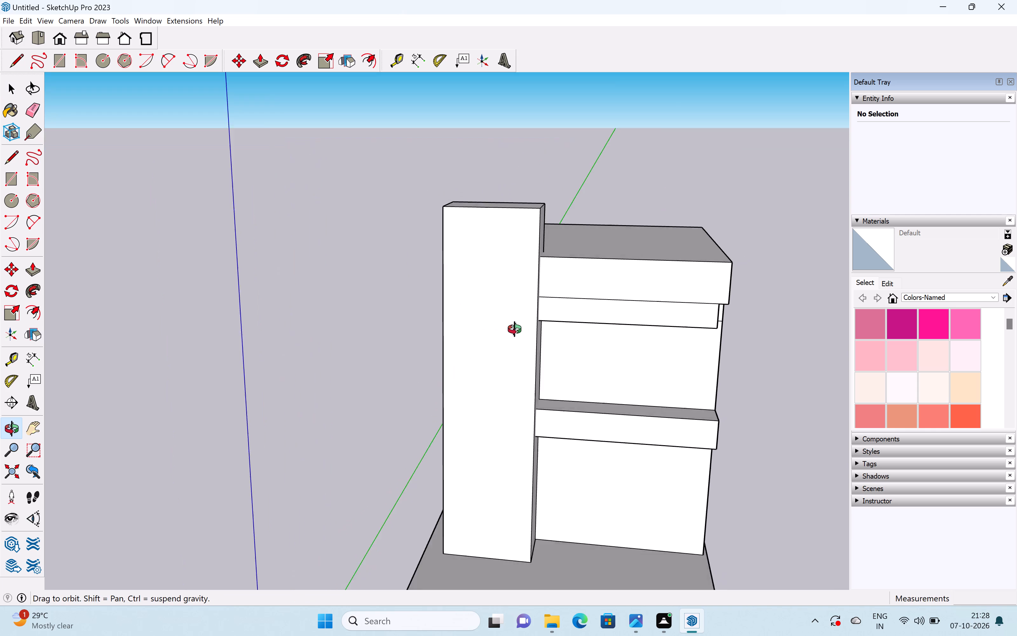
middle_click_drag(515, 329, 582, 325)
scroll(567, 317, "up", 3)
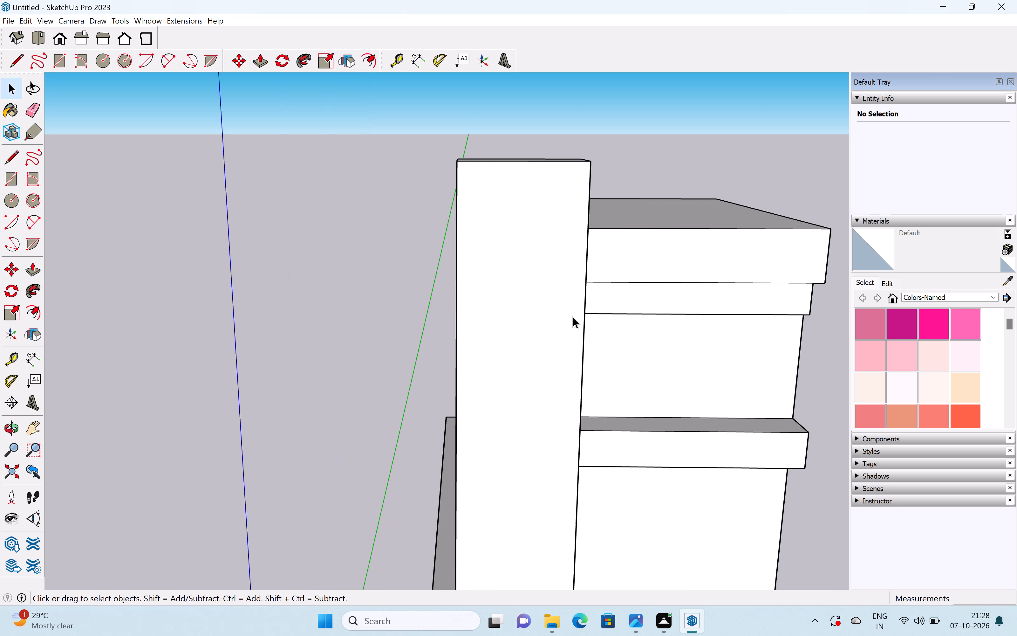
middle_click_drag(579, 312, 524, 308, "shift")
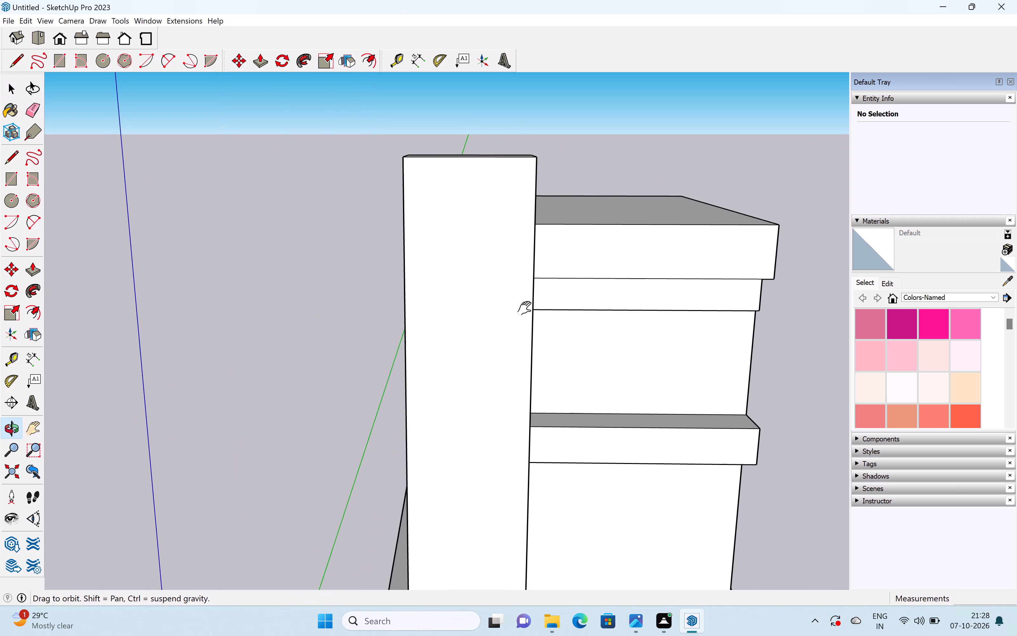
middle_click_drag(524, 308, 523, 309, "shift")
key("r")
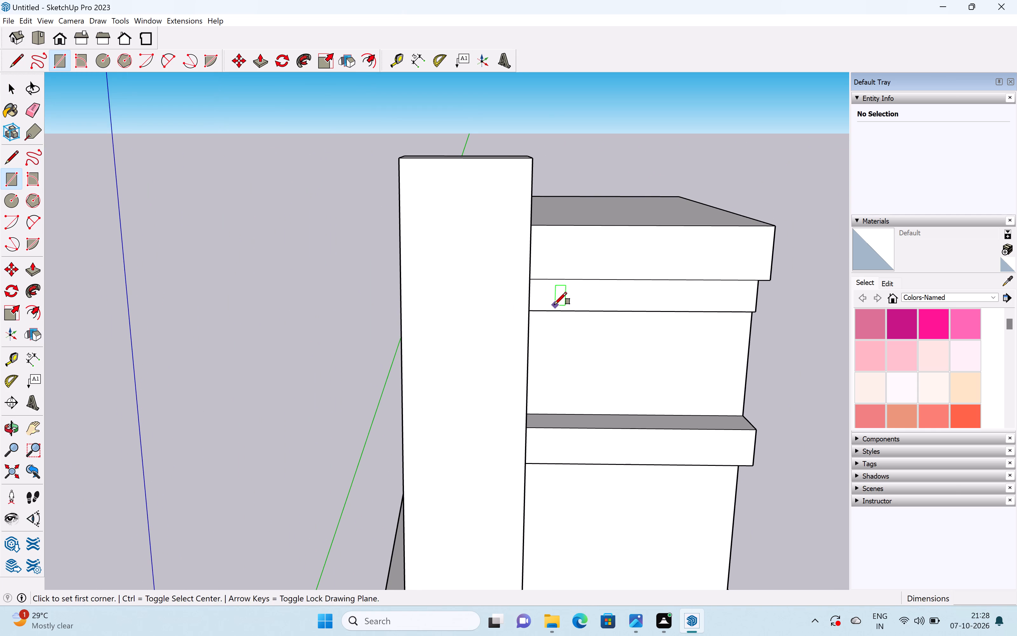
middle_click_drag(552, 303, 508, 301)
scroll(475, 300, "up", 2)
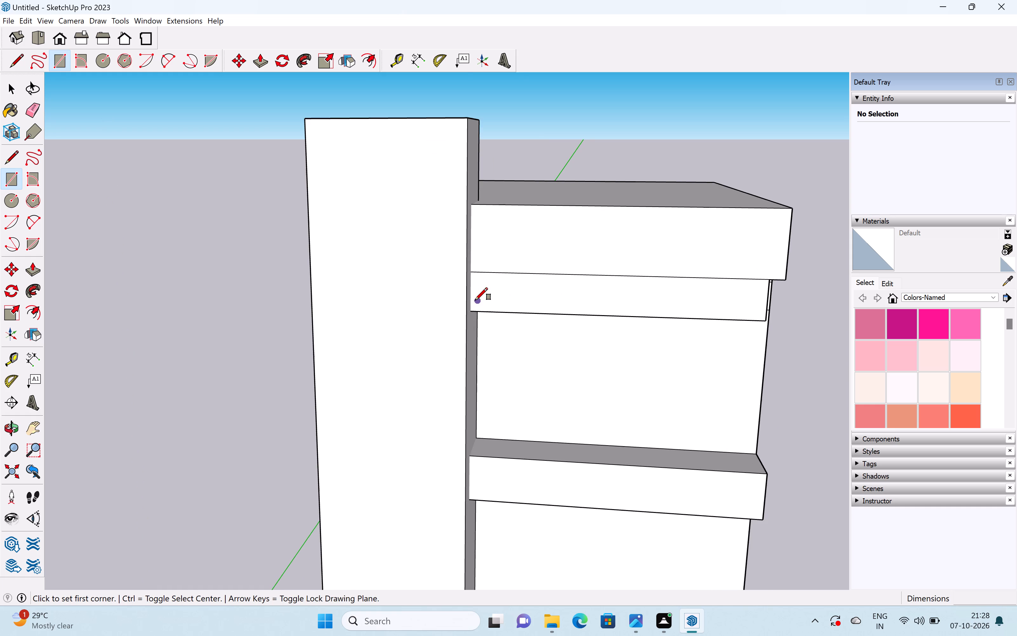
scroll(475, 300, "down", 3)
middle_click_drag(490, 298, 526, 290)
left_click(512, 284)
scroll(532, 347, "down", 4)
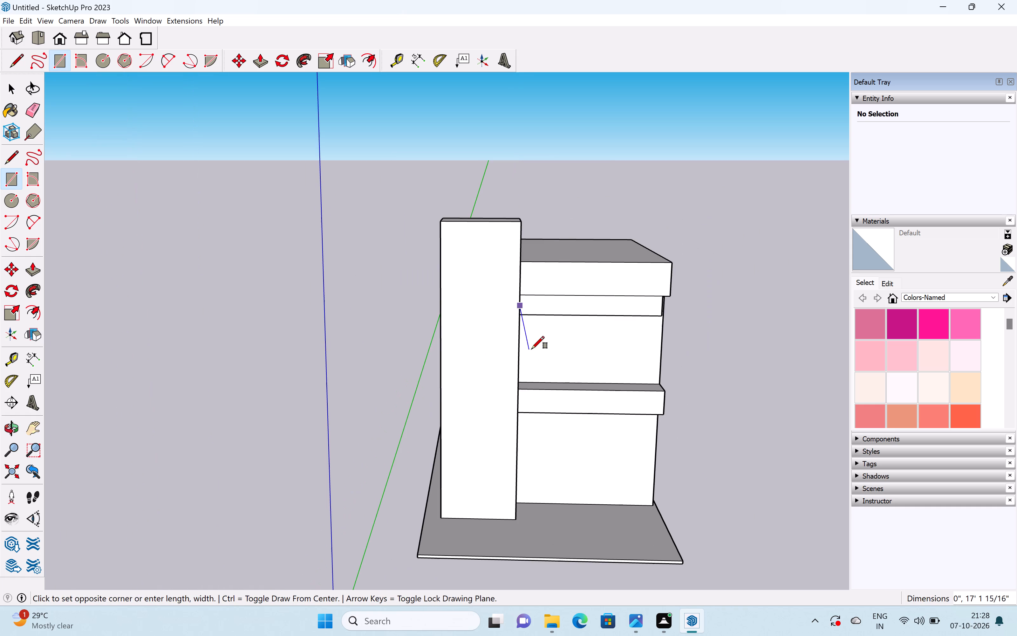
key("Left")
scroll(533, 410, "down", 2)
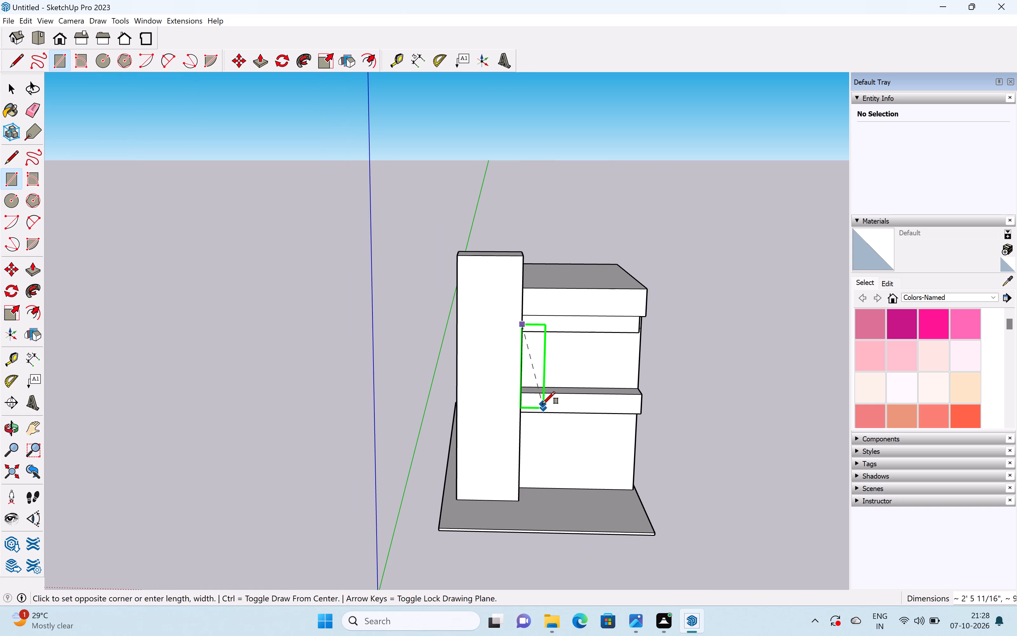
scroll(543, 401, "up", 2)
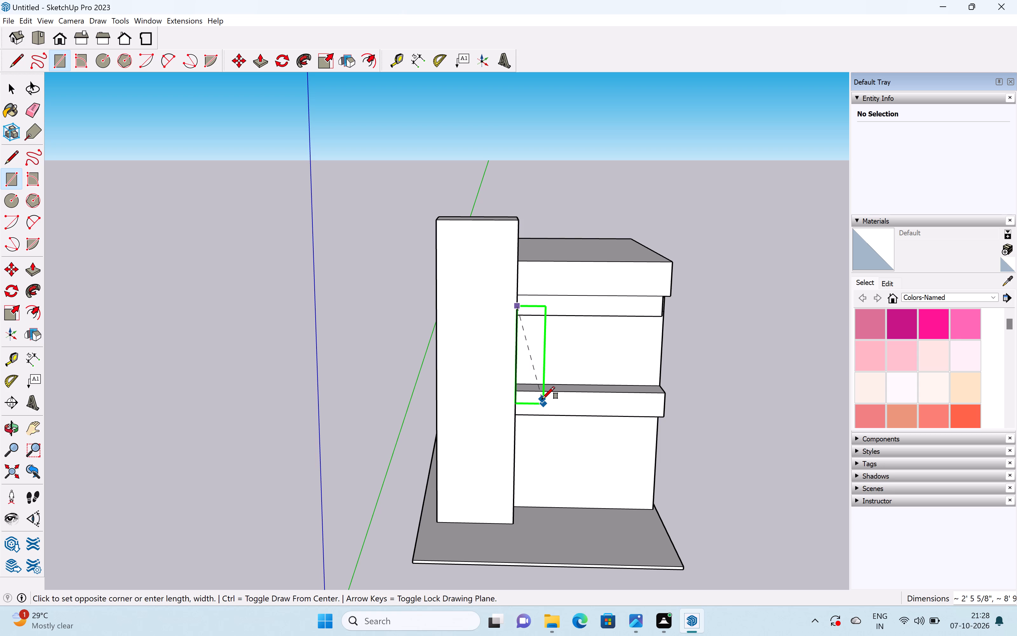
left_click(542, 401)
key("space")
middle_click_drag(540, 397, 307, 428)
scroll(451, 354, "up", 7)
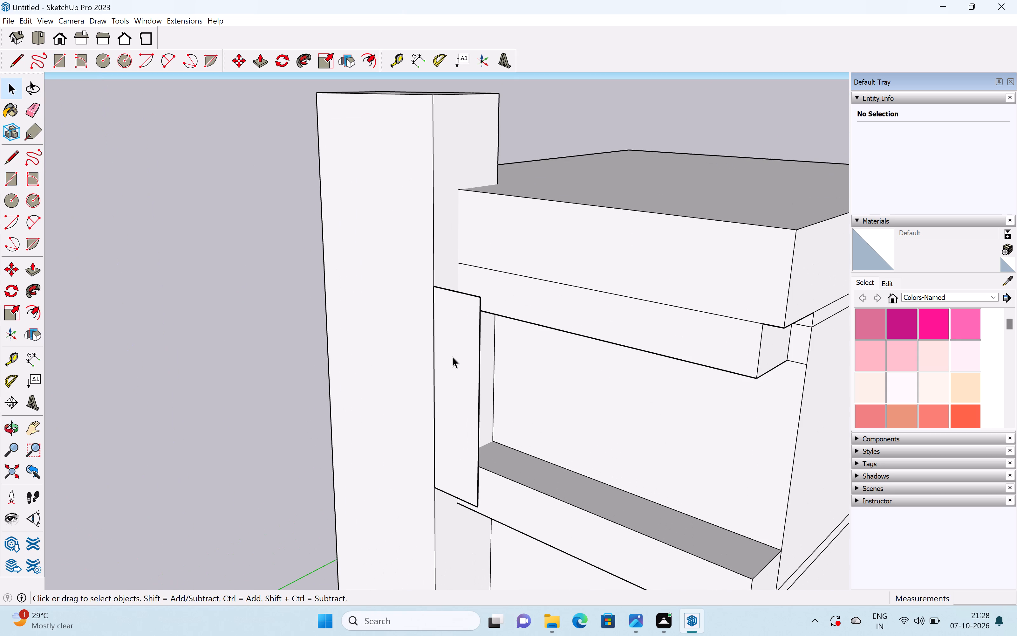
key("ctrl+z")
Draw a narrow upright rectangle, about 9" wide and 9' 5" tall, from the tower's edge at the upper band to the lower band.
middle_click_drag(463, 357, 633, 337)
key("r")
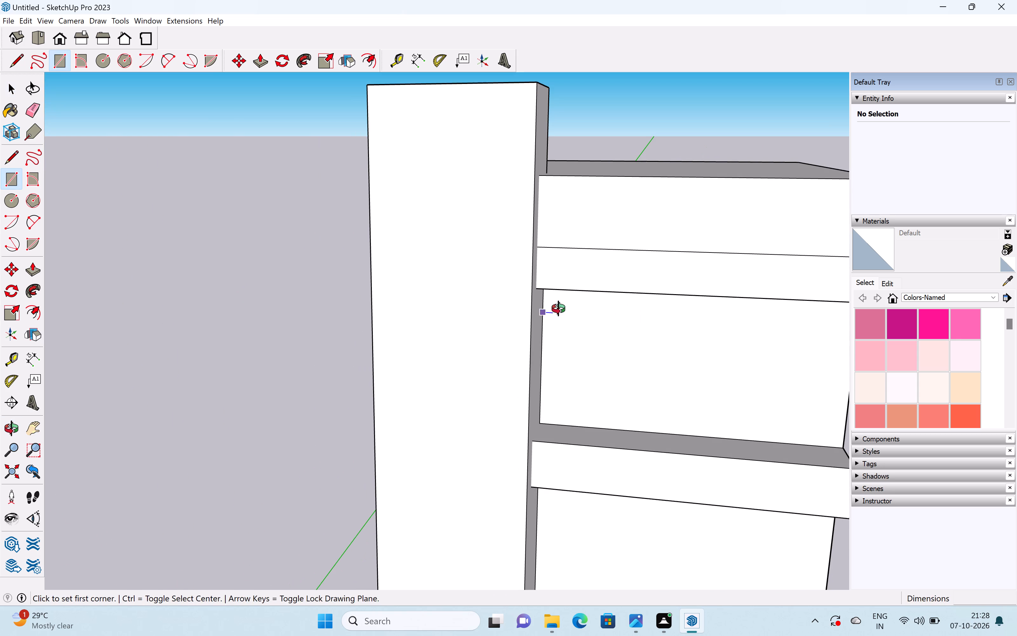
middle_click_drag(542, 312, 576, 298)
middle_click_drag(600, 249, 602, 246)
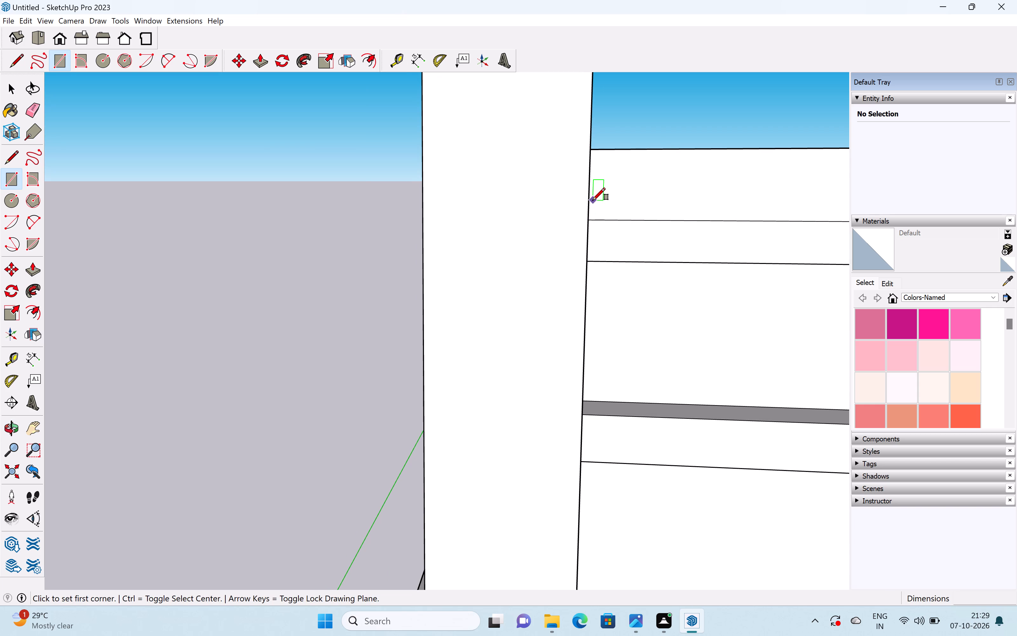
left_click(590, 235)
scroll(597, 269, "down", 4)
scroll(616, 351, "down", 2)
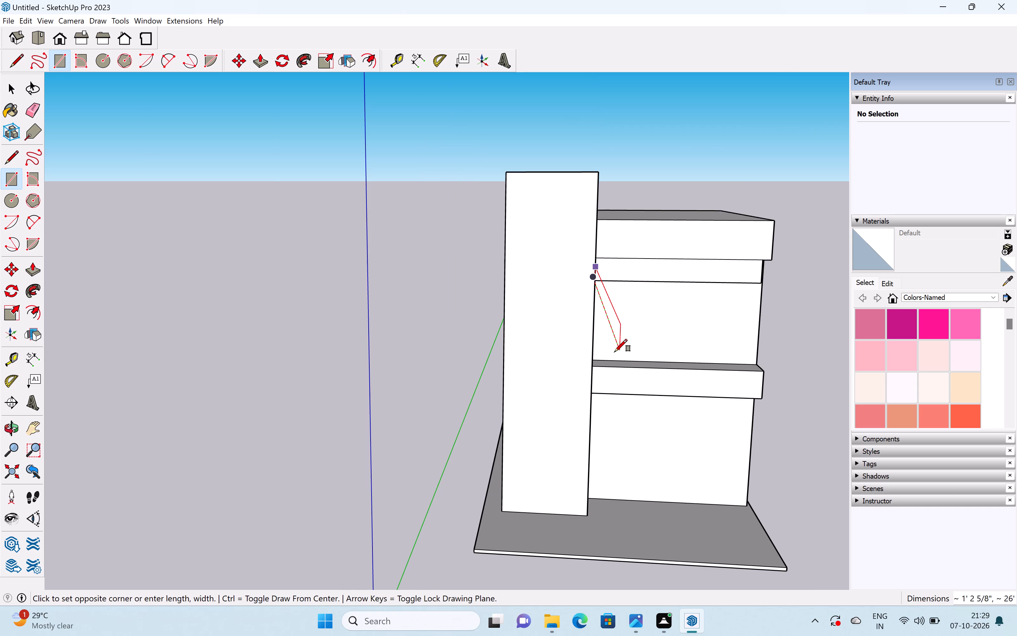
key("Left")
scroll(611, 361, "up", 5)
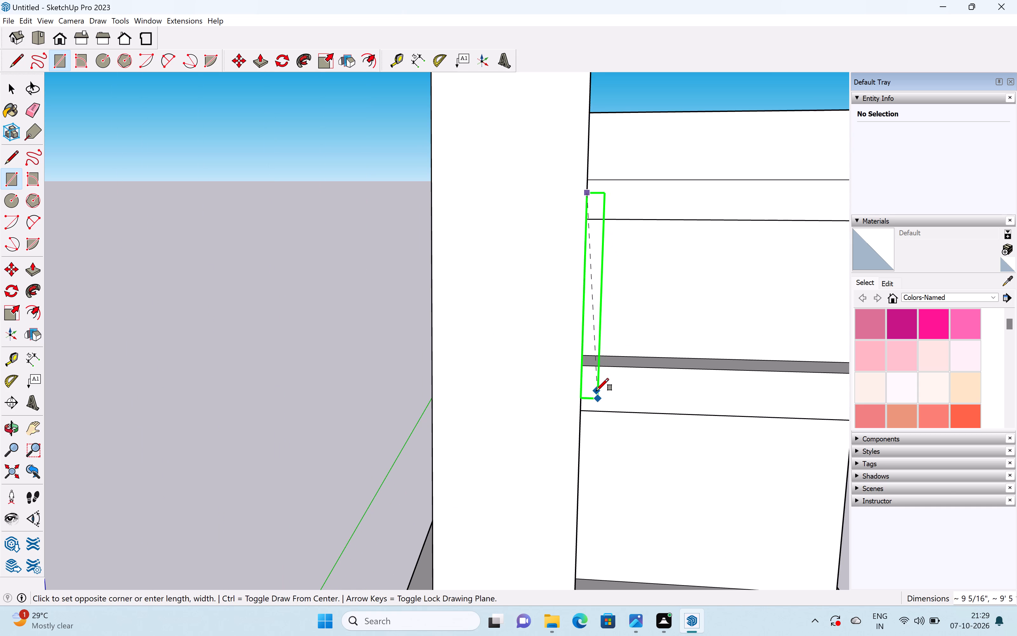
left_click(596, 391)
key("space")
Push/Pull the narrow rectangle back about 3' 10" toward the upper-storey wall, making a vertical fin beside the tower.
middle_click_drag(593, 389, 249, 317)
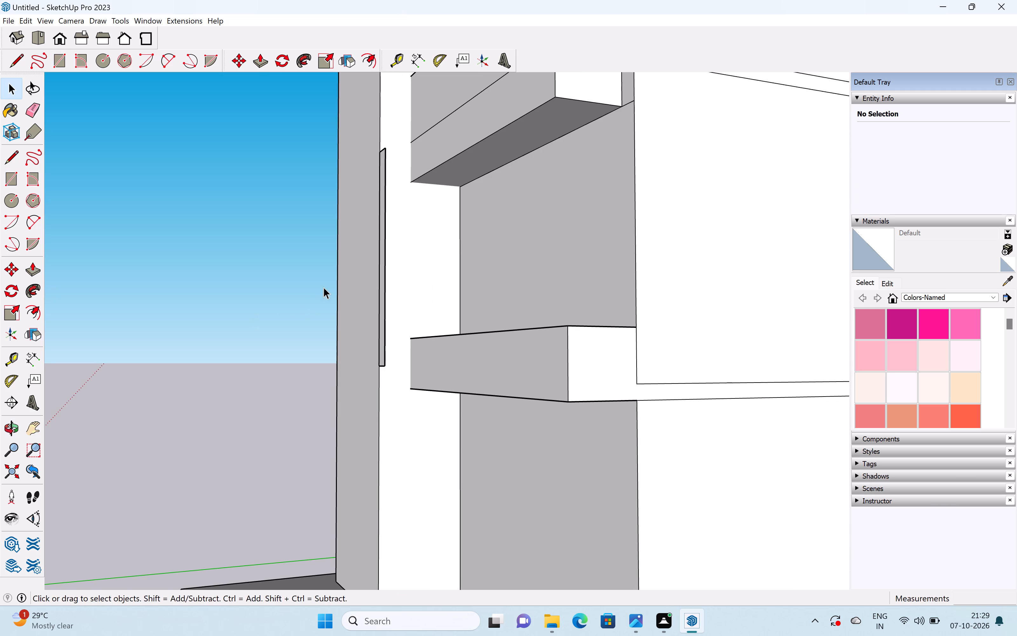
key("p")
middle_click_drag(447, 256, 276, 307)
scroll(275, 308, "up", 1)
scroll(345, 284, "up", 2)
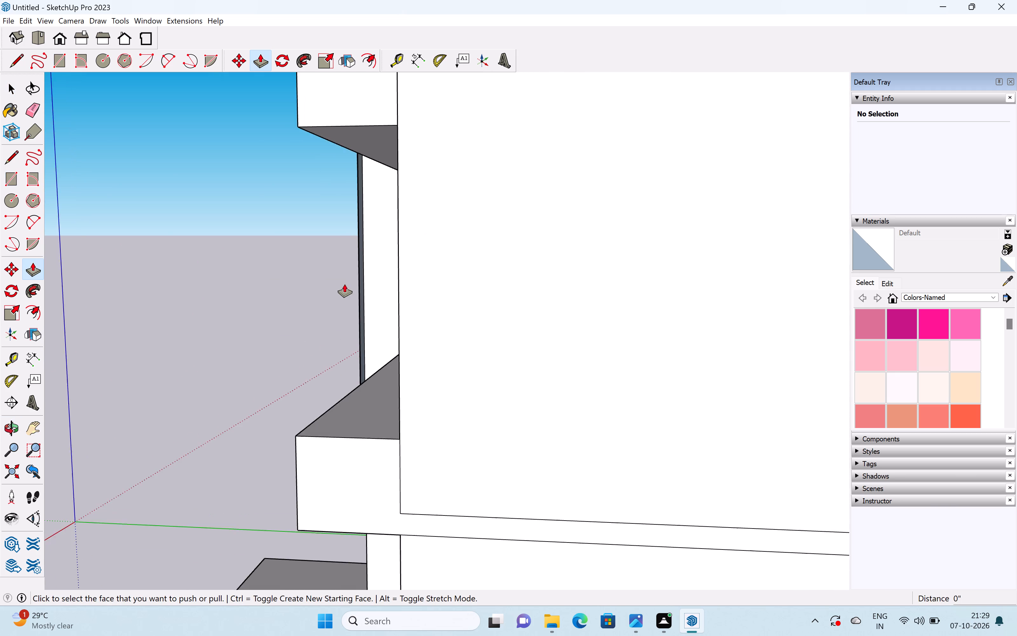
scroll(345, 284, "up", 7)
left_click_drag(366, 295, 574, 362)
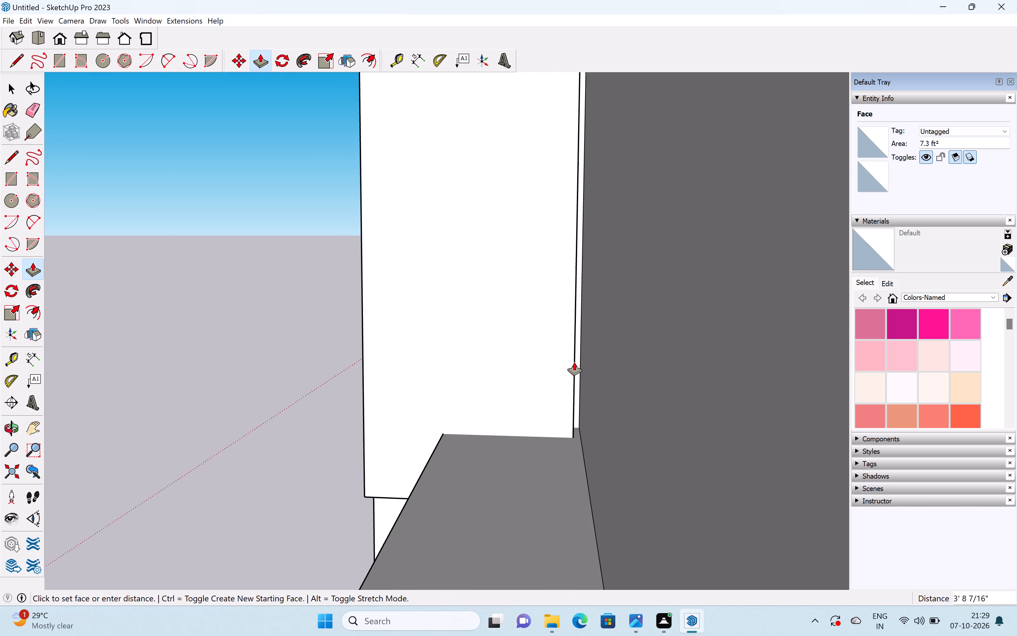
left_click_drag(574, 362, 583, 368)
scroll(572, 357, "down", 11)
middle_click_drag(488, 372, 671, 379)
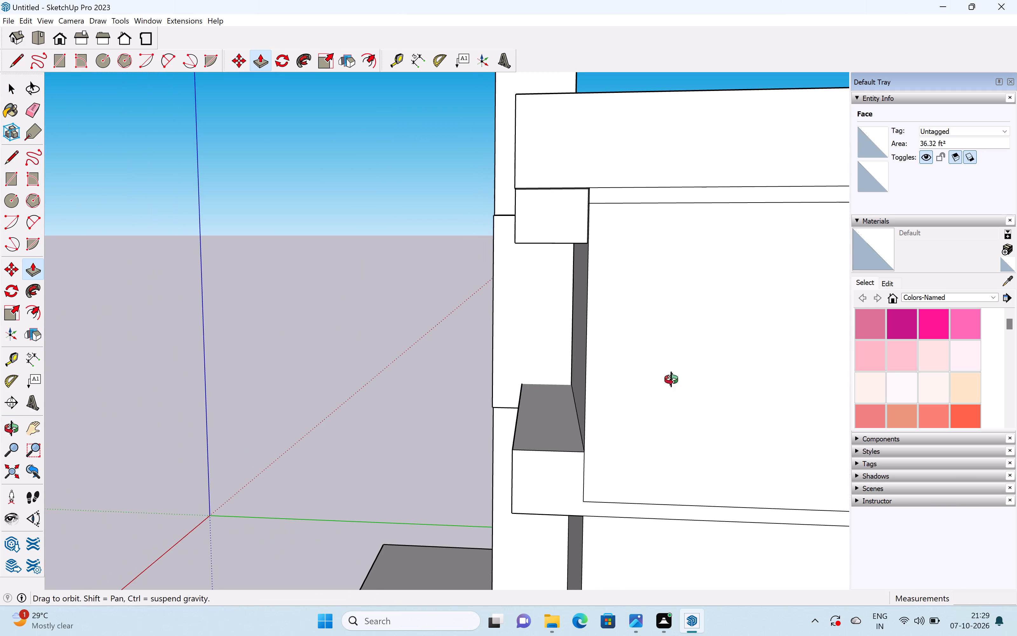
middle_click_drag(671, 379, 875, 340)
scroll(503, 236, "up", 2)
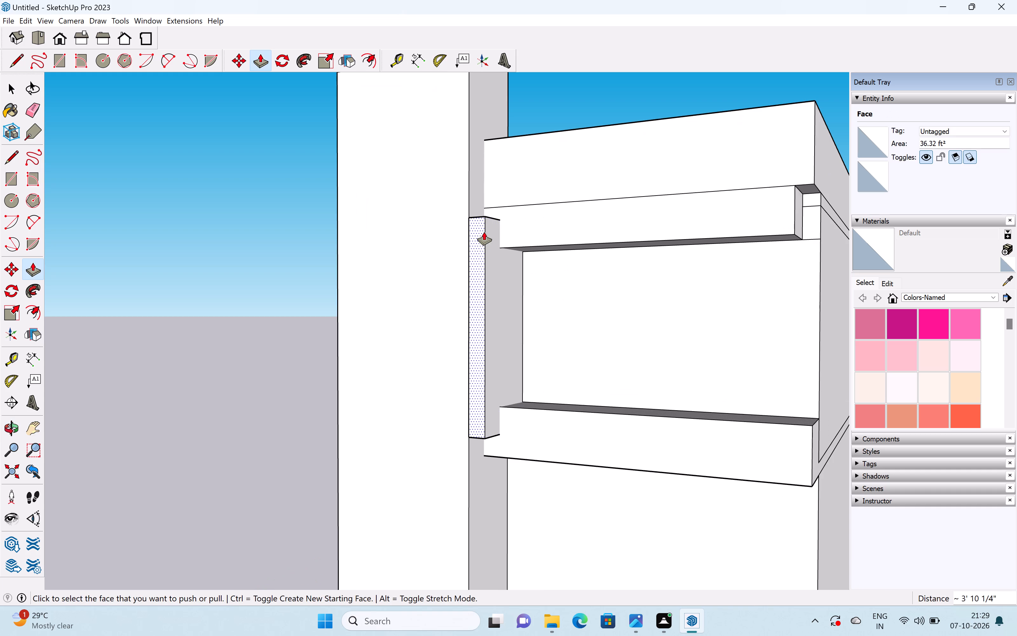
middle_click_drag(484, 231, 556, 228)
middle_click_drag(495, 233, 565, 236)
scroll(518, 240, "up", 3)
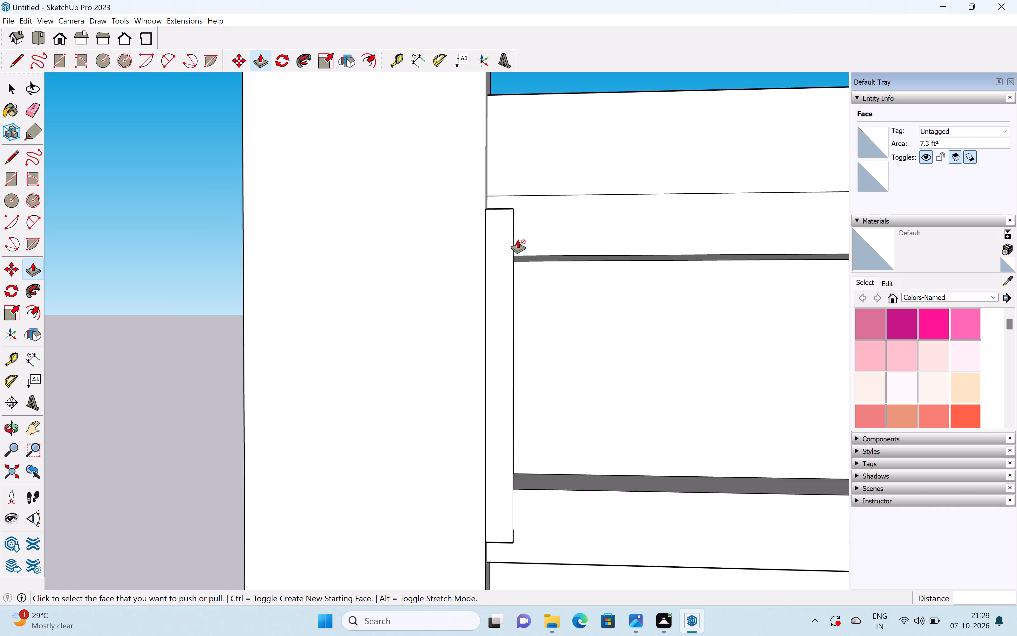
scroll(518, 240, "up", 3)
key("space")
Draw a line about 1' 3" long across the fin's side face near its top, from its front edge to the upper band.
middle_click_drag(507, 226, 506, 226, "shift")
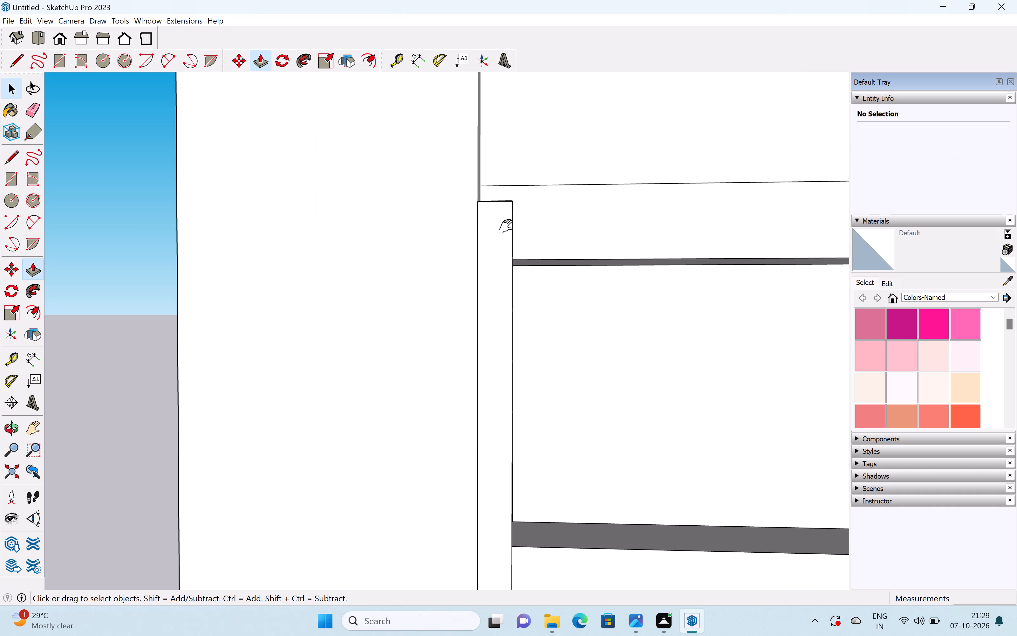
middle_click_drag(506, 226, 430, 272, "shift")
key("l")
scroll(431, 272, "up", 6)
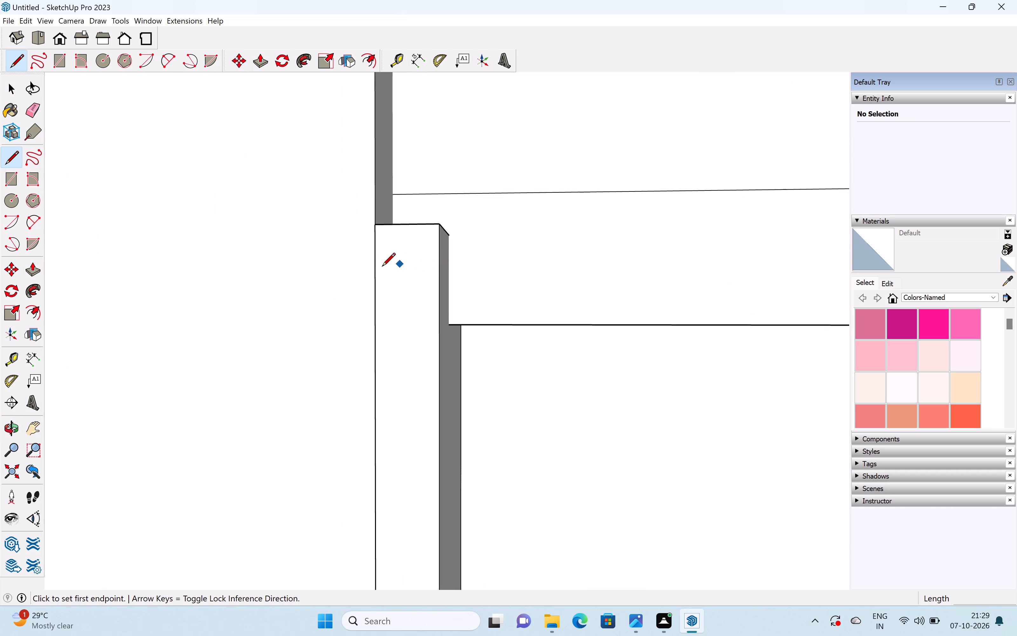
left_click_drag(378, 267, 381, 266)
key("space")
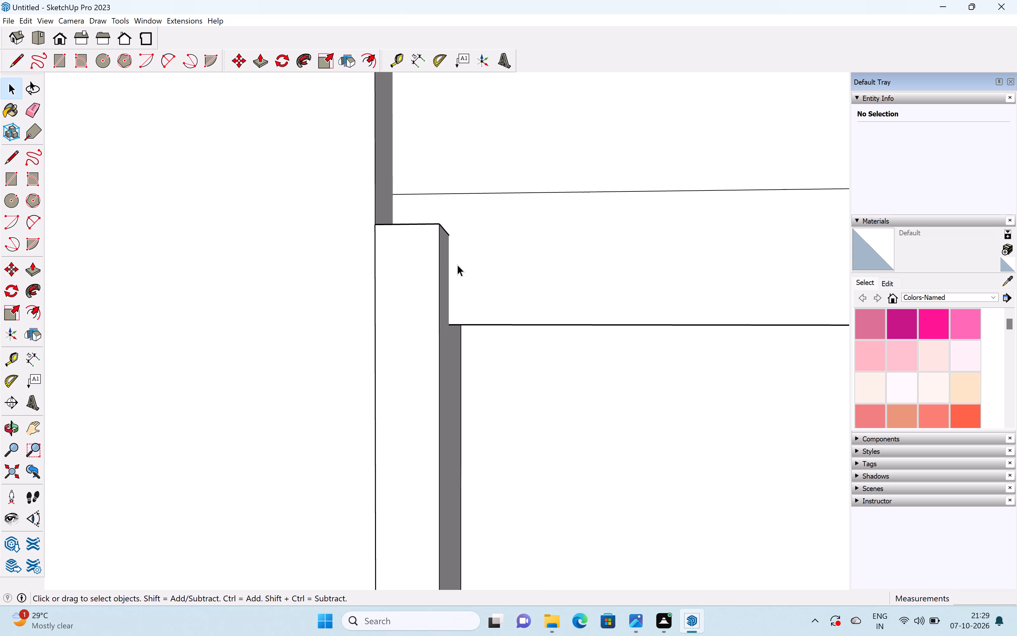
middle_click_drag(451, 275, 316, 314)
key("l")
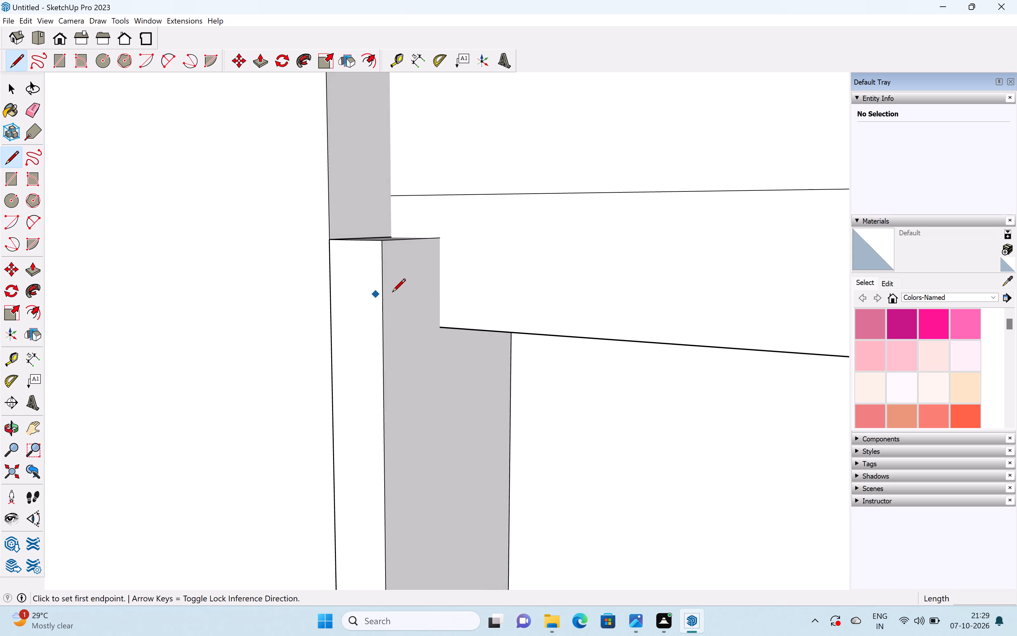
left_click(385, 295)
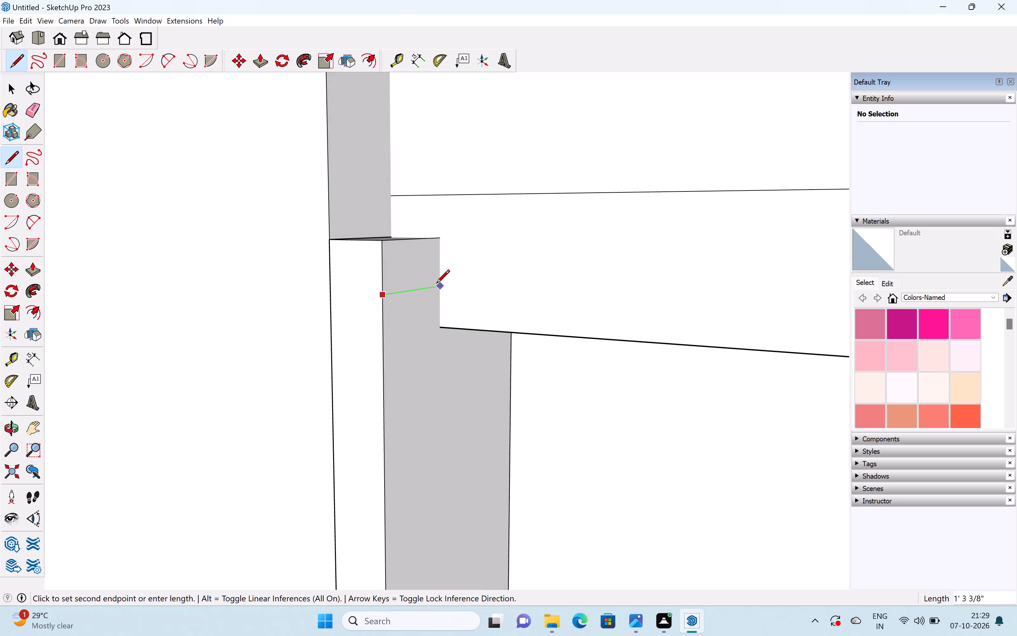
left_click(444, 286)
key("space")
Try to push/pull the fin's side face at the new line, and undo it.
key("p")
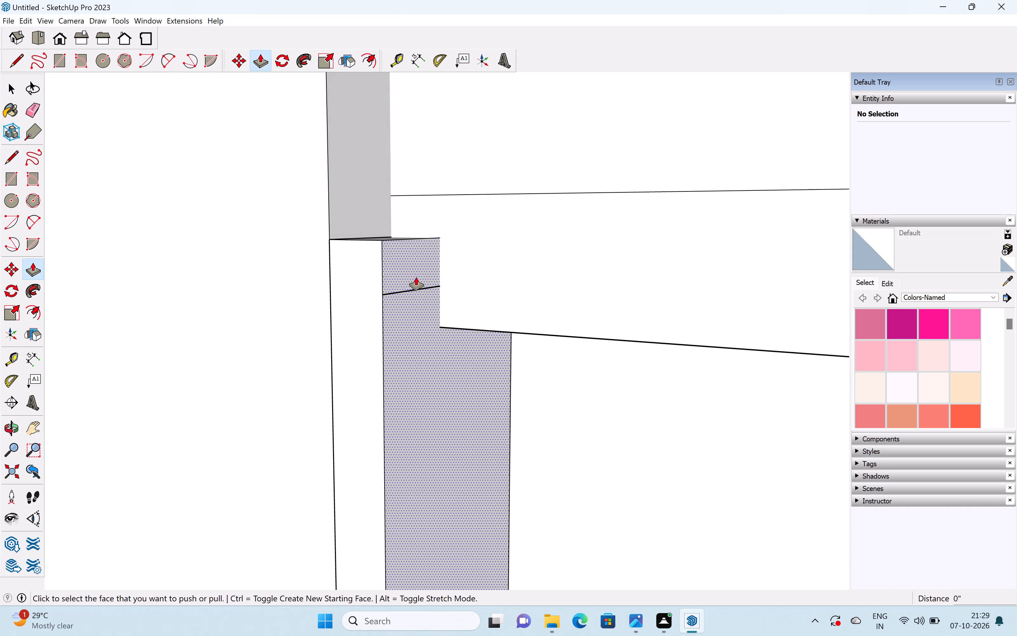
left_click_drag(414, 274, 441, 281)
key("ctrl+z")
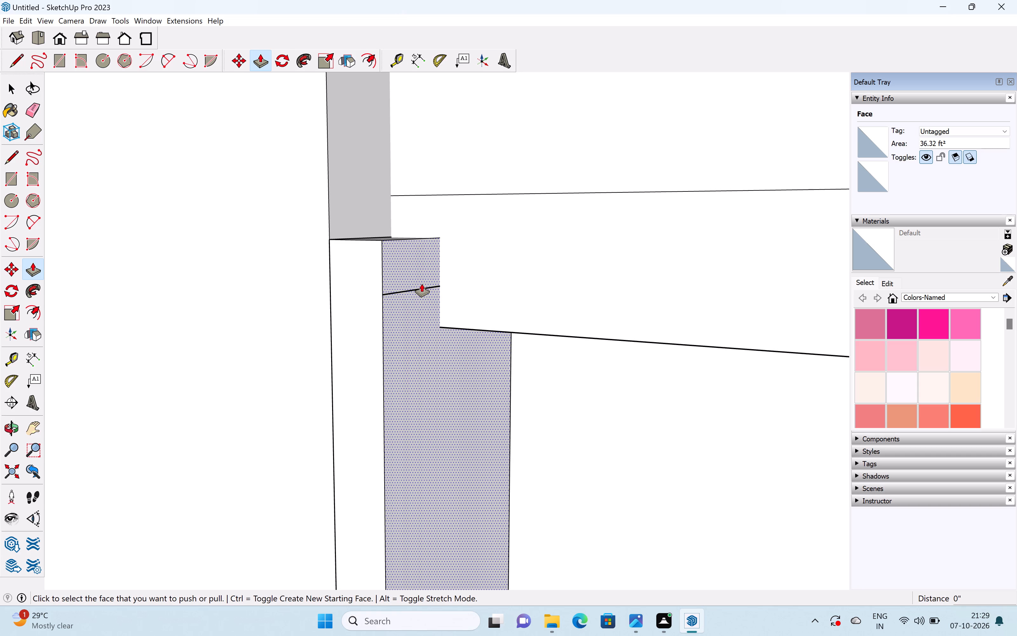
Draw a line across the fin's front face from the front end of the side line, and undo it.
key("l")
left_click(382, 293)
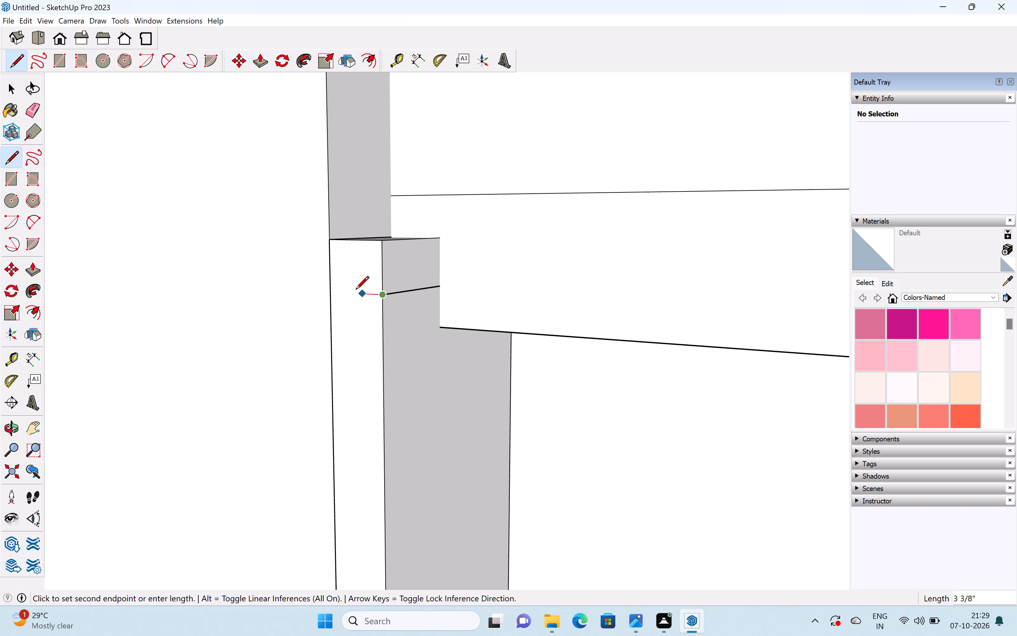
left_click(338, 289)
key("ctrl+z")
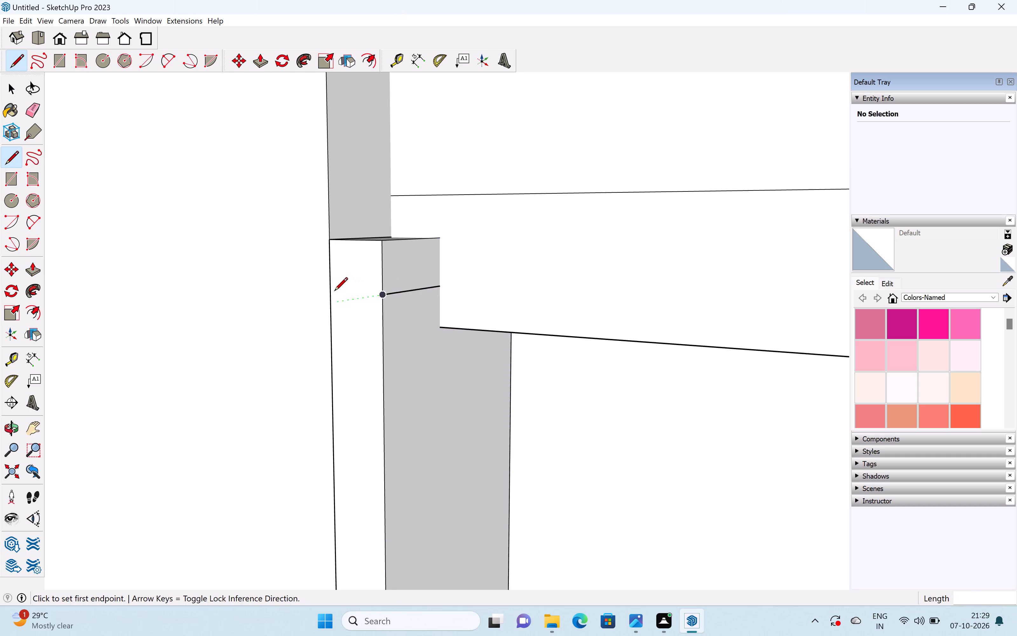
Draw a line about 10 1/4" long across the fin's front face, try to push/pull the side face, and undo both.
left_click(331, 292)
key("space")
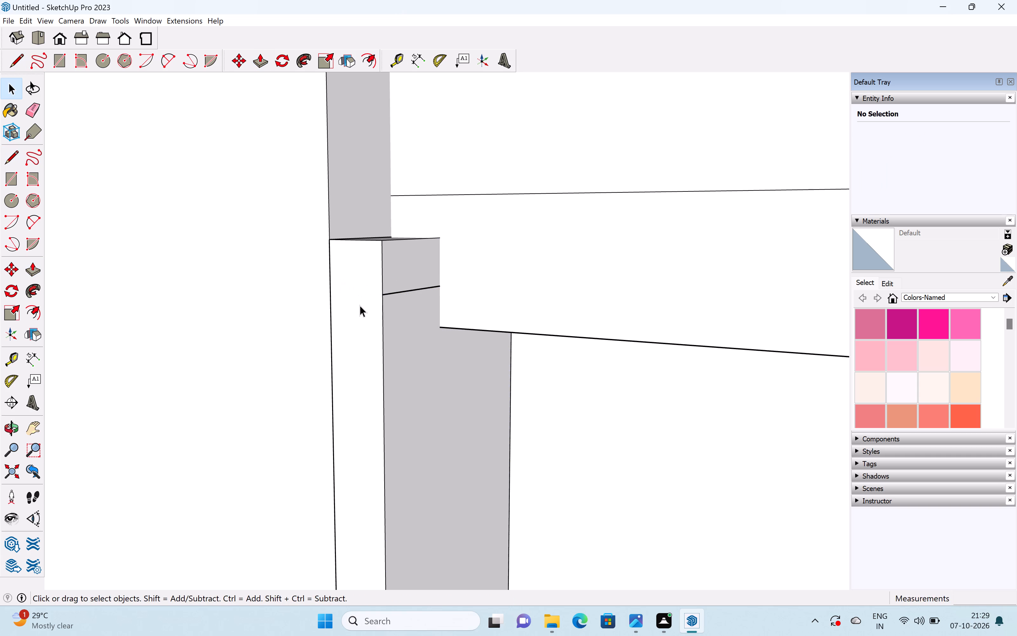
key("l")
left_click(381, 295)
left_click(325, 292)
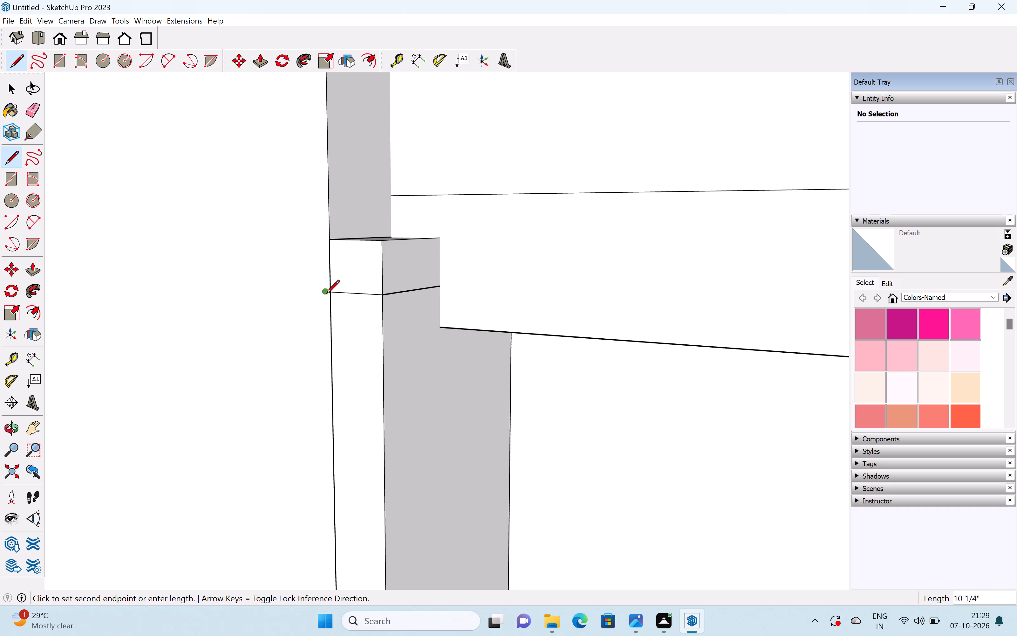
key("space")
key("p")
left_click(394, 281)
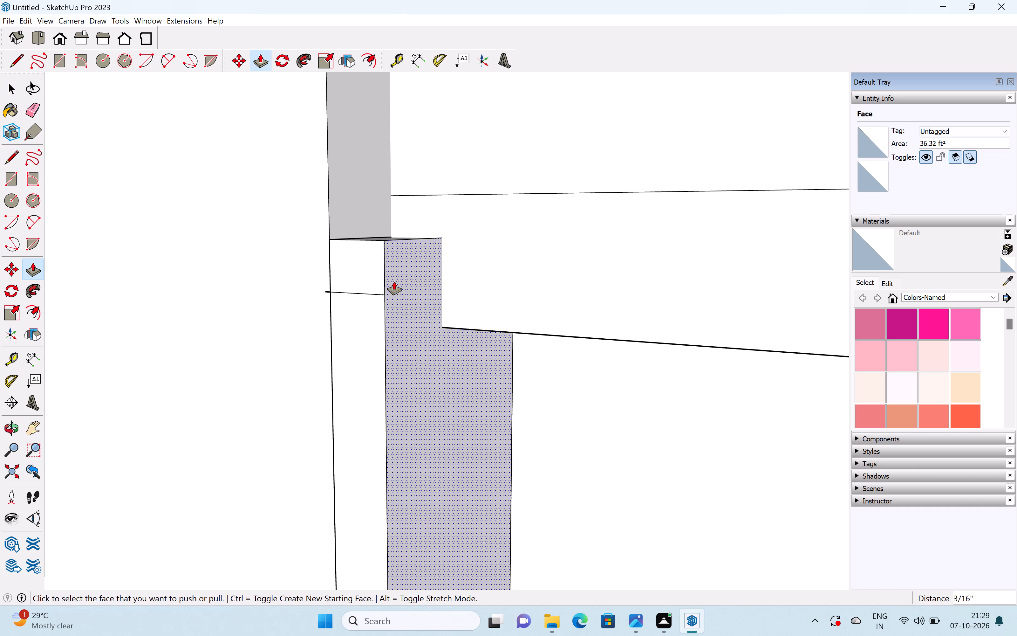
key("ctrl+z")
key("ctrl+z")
Undo the short line on the fin's side face near its top.
scroll(417, 296, "down", 7)
scroll(427, 334, "down", 4)
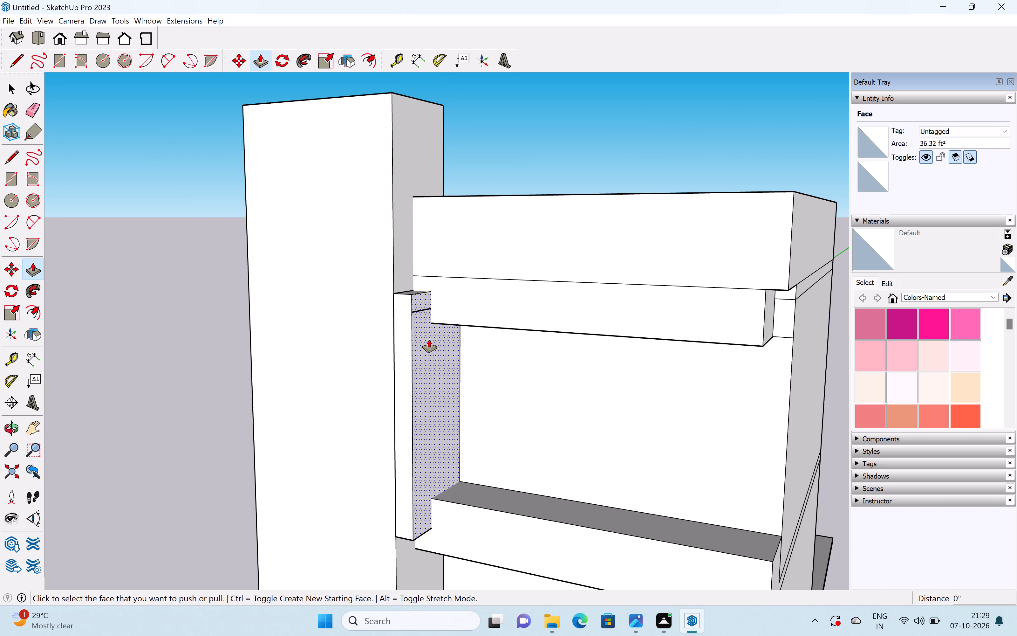
key("space")
scroll(425, 376, "down", 1)
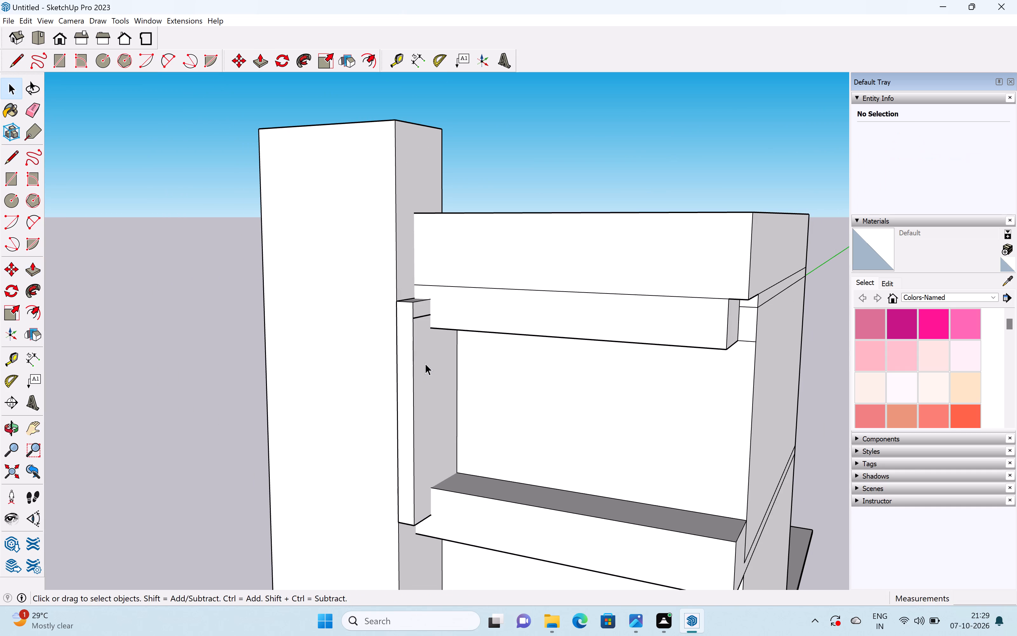
key("ctrl+z")
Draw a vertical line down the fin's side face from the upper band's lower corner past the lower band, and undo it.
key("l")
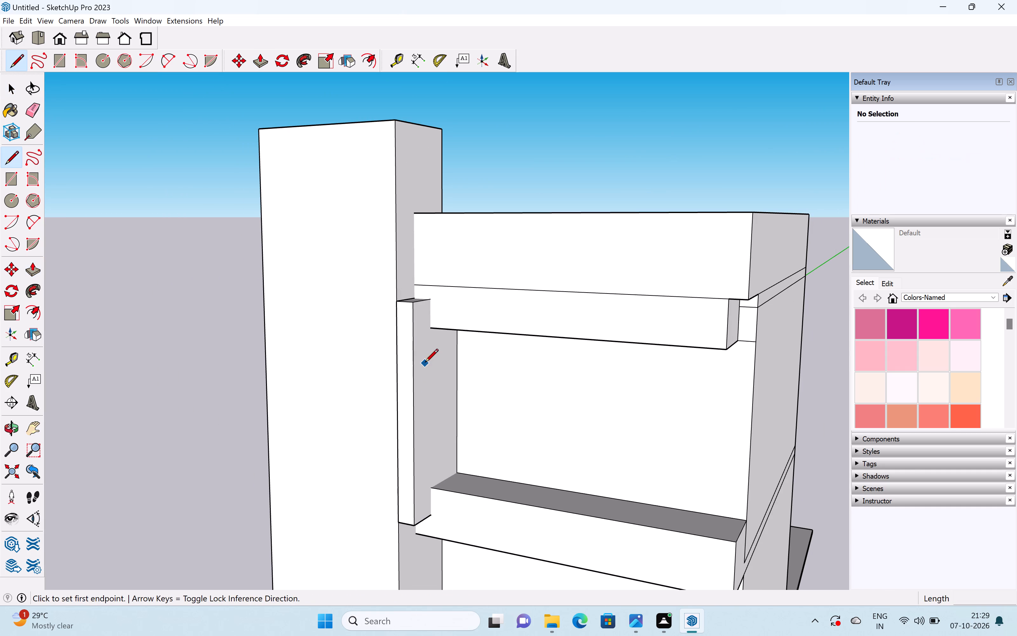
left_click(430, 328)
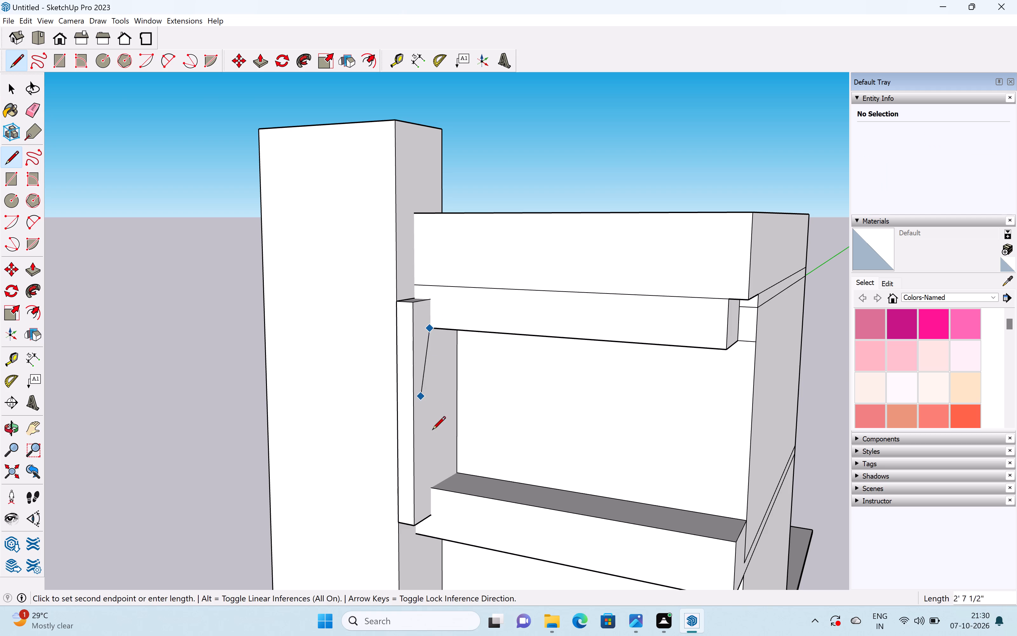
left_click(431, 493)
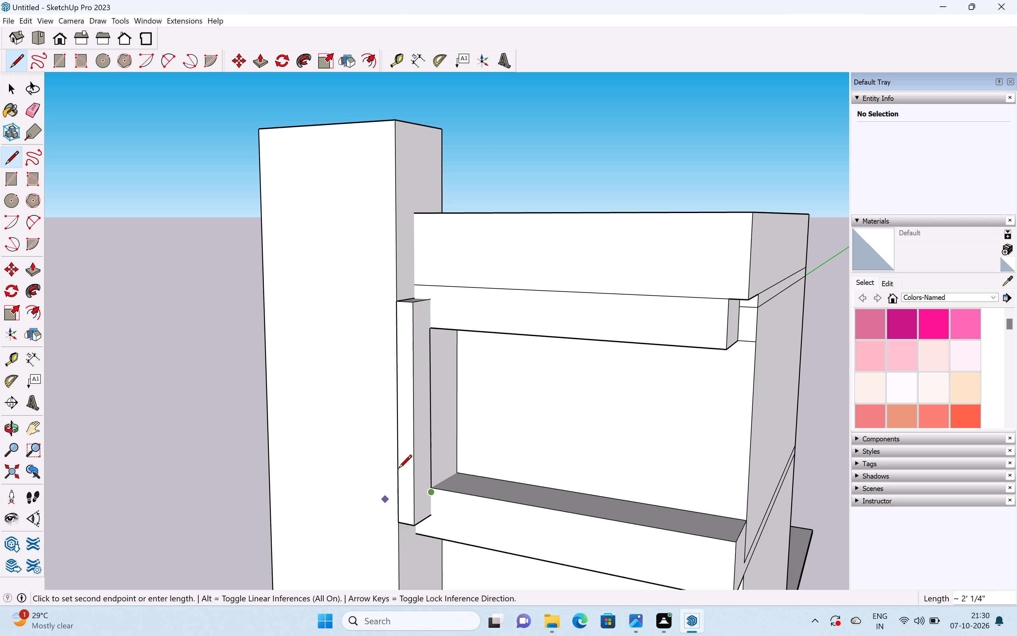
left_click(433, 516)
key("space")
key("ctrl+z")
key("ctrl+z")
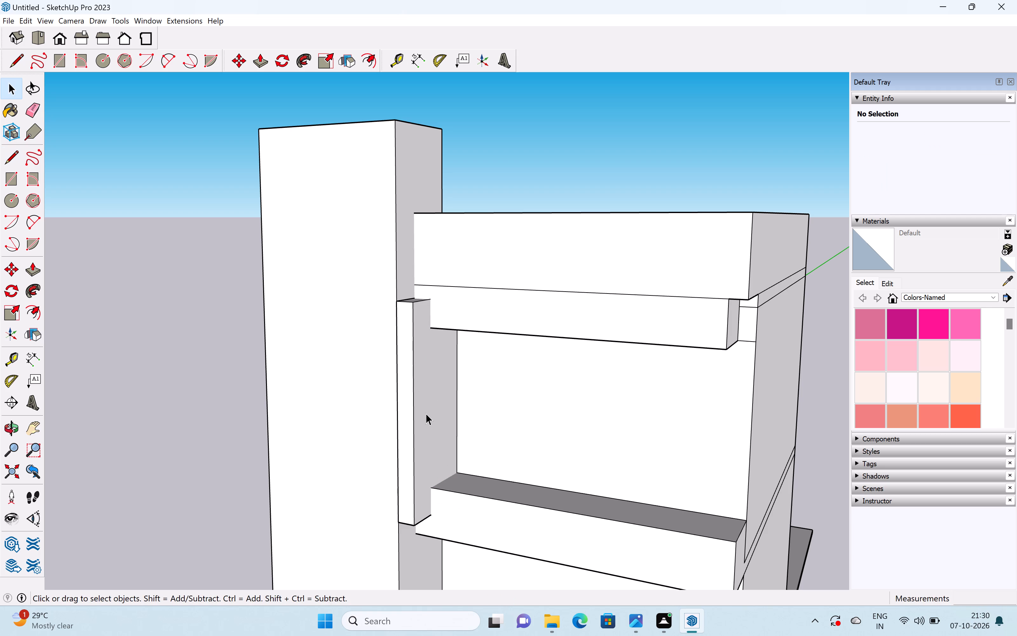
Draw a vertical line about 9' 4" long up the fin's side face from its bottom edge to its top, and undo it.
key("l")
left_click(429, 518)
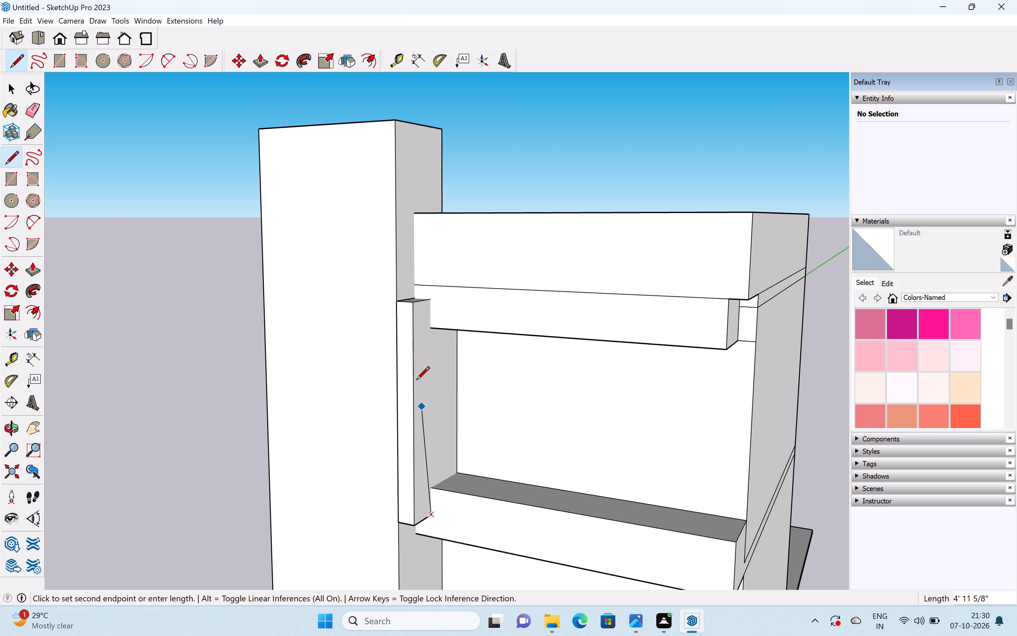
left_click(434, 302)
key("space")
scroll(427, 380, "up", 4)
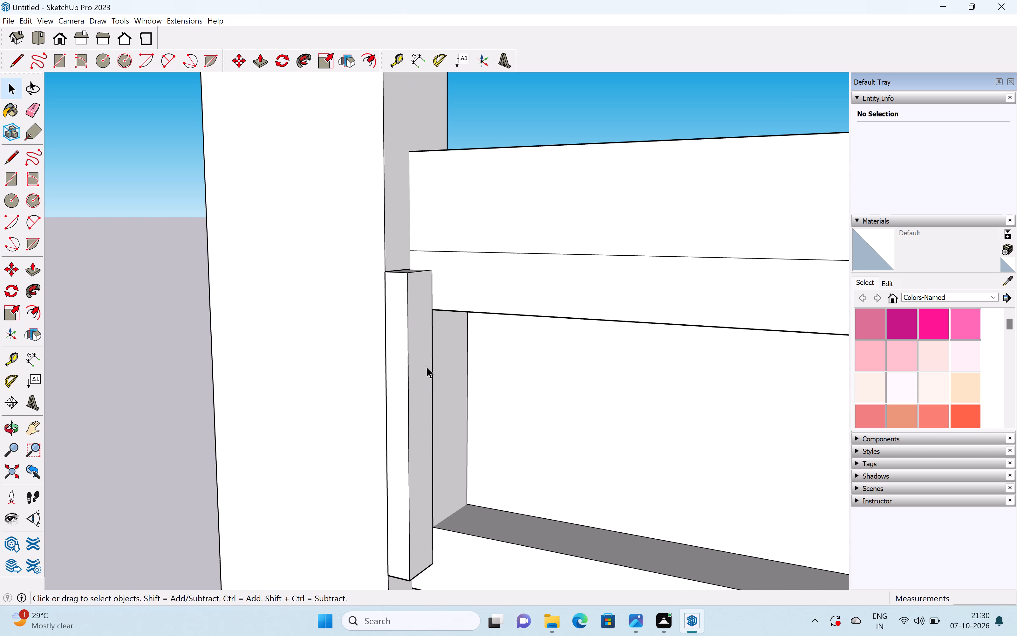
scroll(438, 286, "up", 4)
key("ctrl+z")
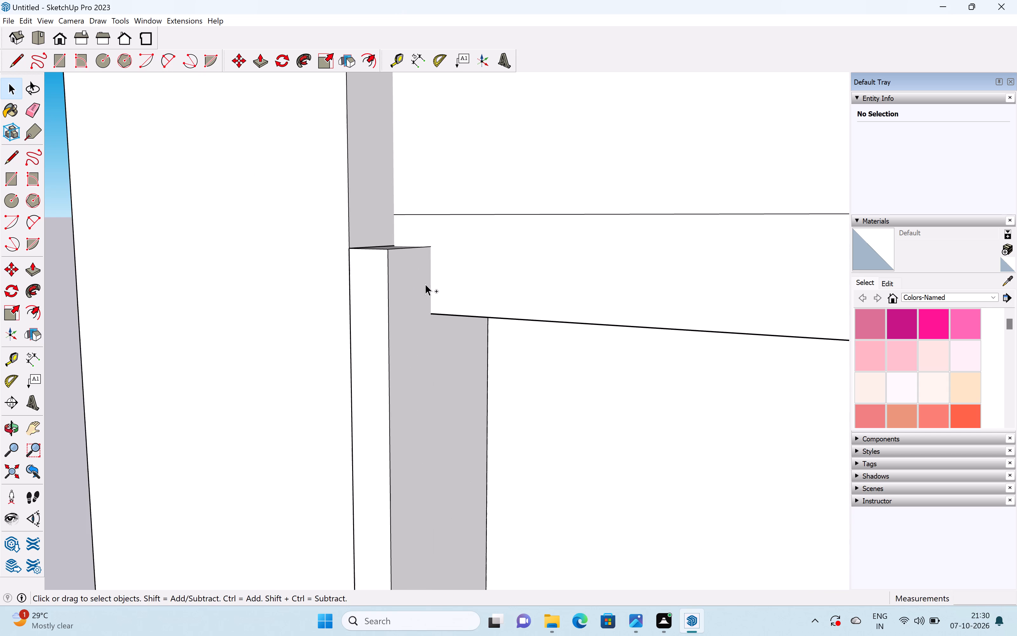
Draw a vertical line about 9' 5" long down the fin's side face, from its top at the upper band to its bottom edge.
scroll(425, 288, "down", 7)
key("l")
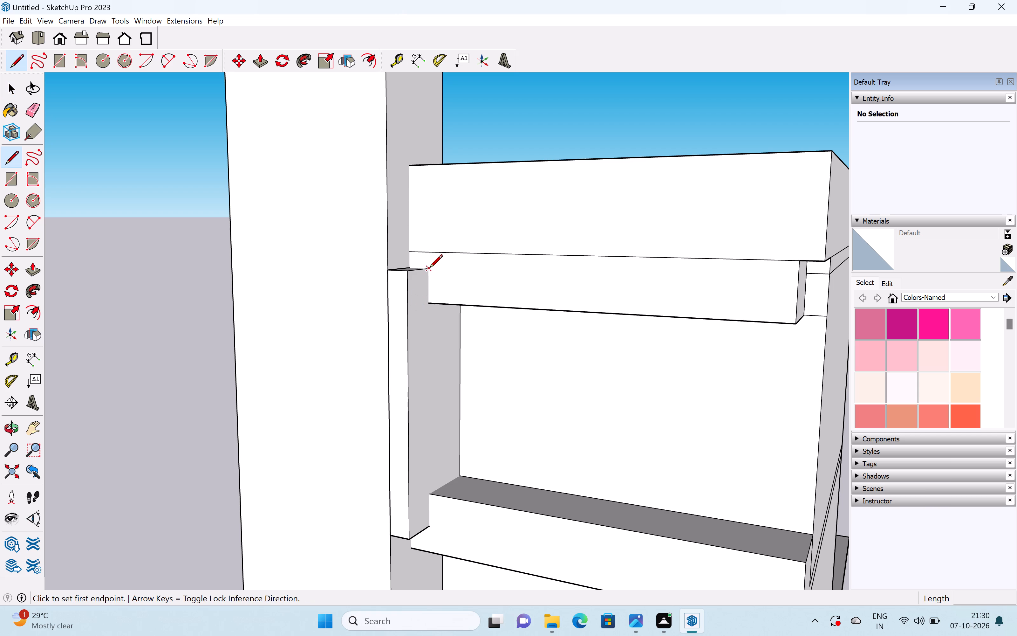
left_click(429, 269)
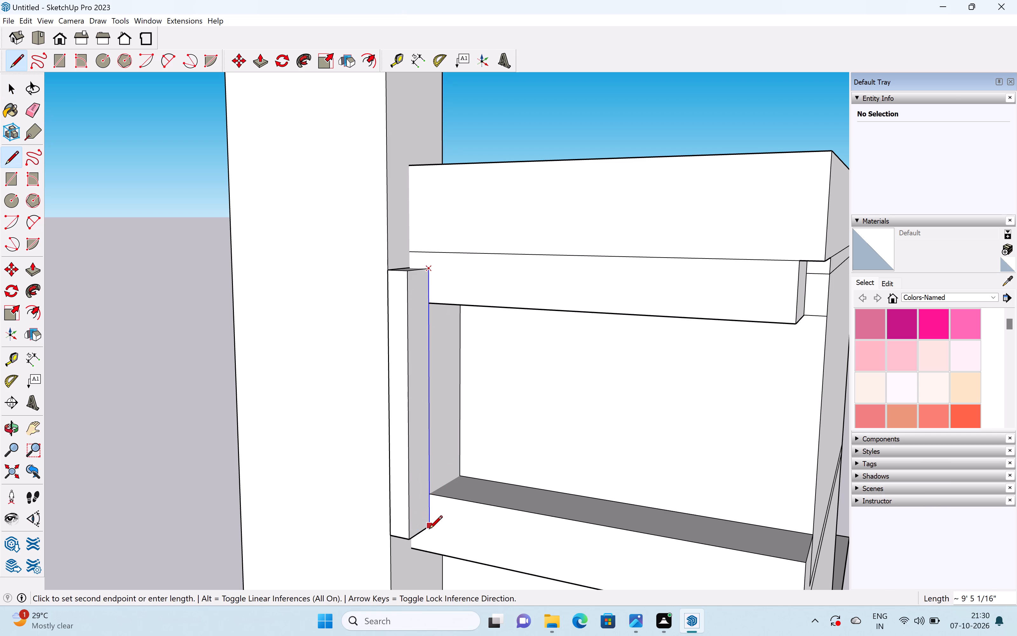
left_click(429, 529)
key("space")
Draw a line about 1' 5" long across the fin's side face from the upper band's lower corner to the fin's front edge.
scroll(431, 286, "up", 5)
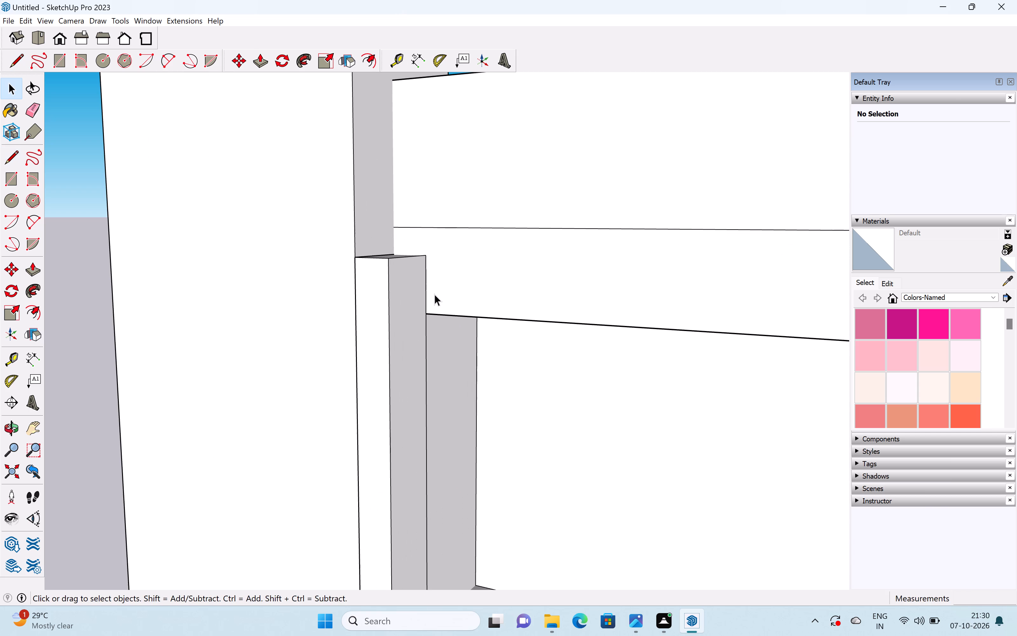
key("p")
key("space")
key("l")
left_click(429, 315)
left_click(385, 323)
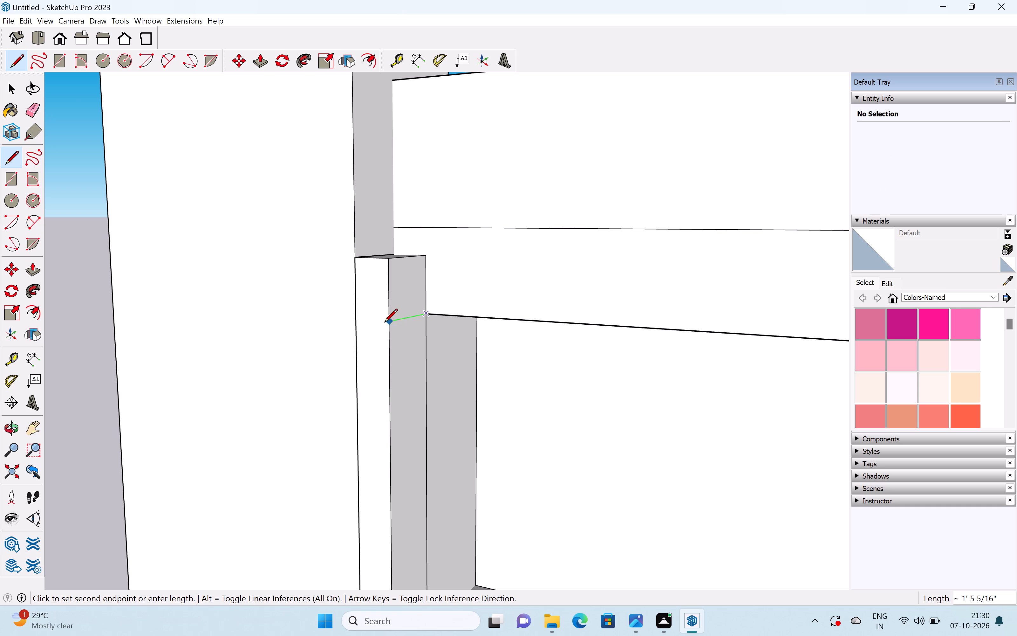
key("space")
Push/Pull the top section of the fin's side face outward 2' 5" and about 10' 8" more, forming a beam along the upper band.
key("p")
left_click_drag(403, 304, 513, 331)
scroll(510, 322, "down", 13)
middle_click_drag(521, 309, 402, 337)
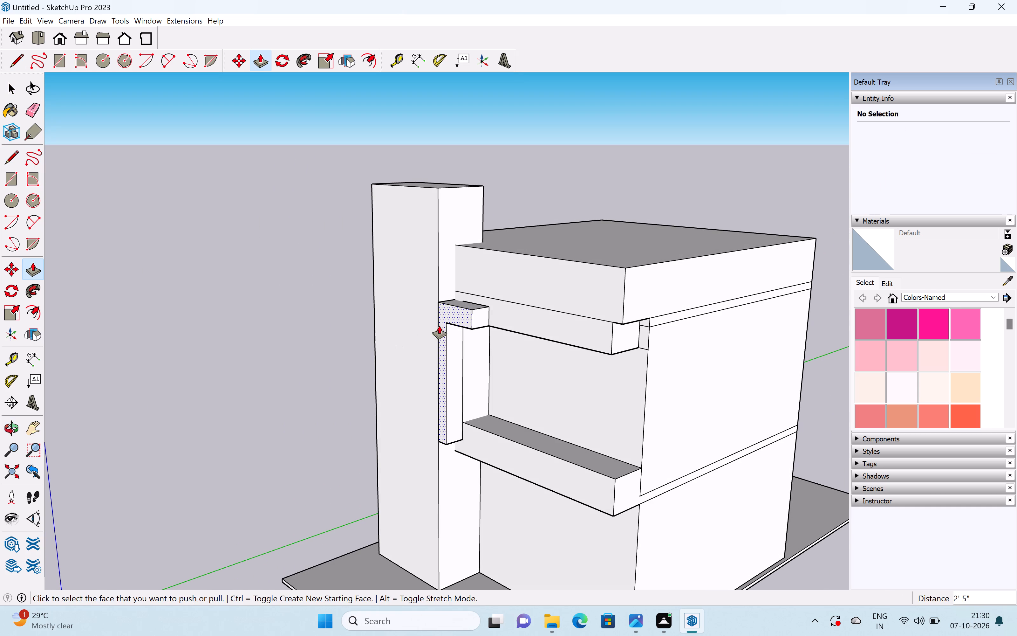
left_click_drag(473, 314, 576, 344)
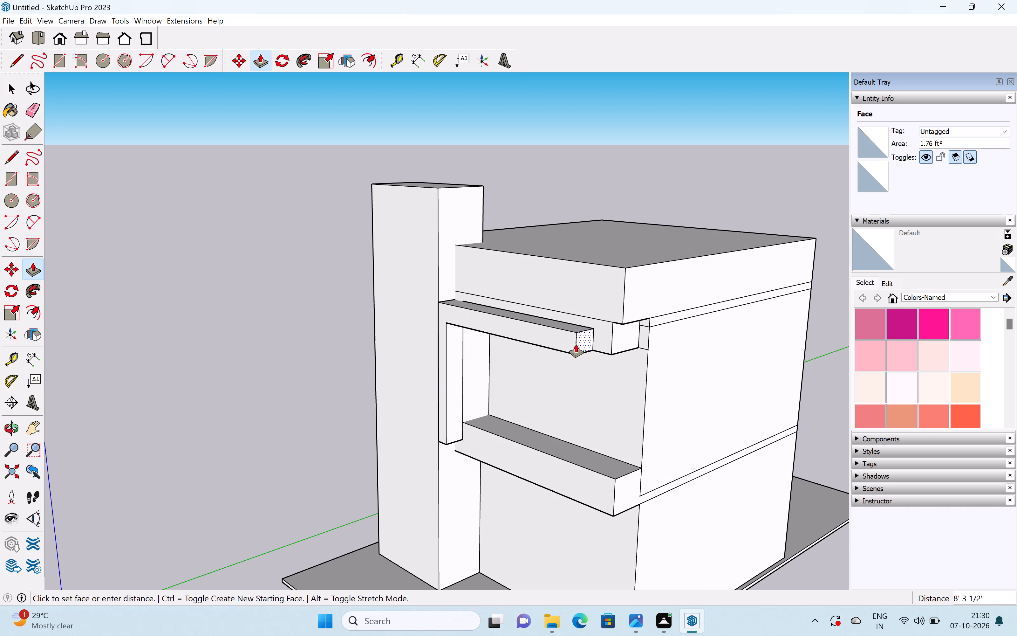
left_click_drag(576, 344, 609, 360)
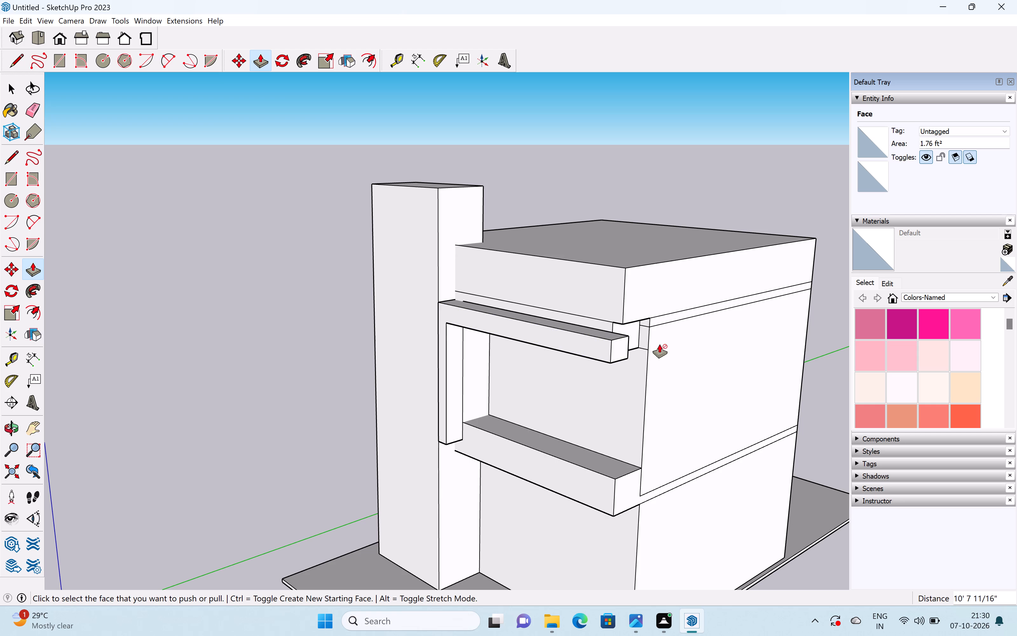
Draw a vertical line about 1' 3" long at the beam's end, where its end face meets the upper band.
middle_click_drag(659, 343, 310, 419)
scroll(384, 416, "up", 6)
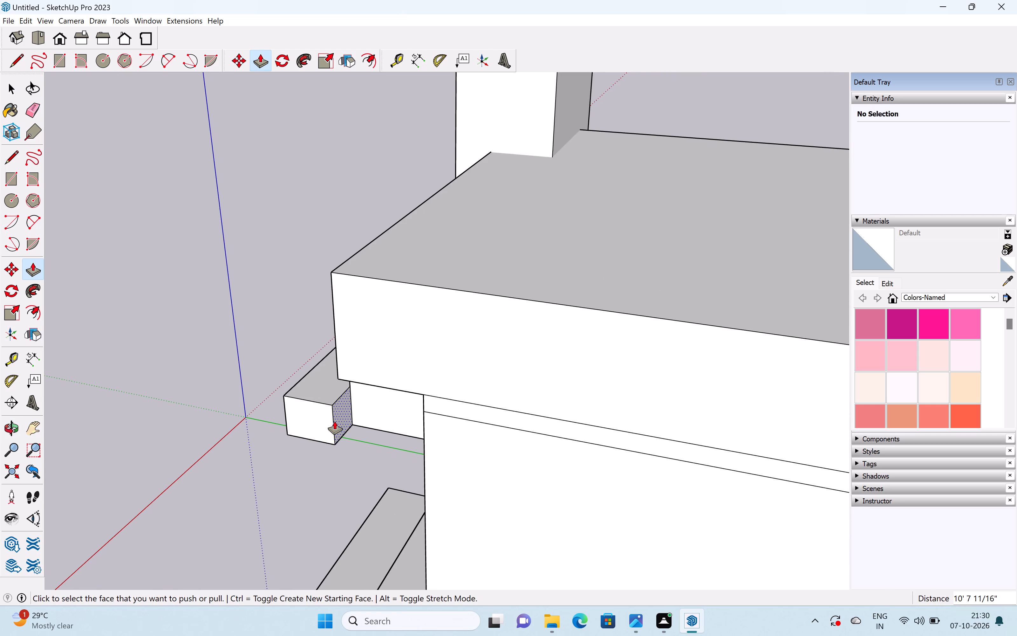
scroll(335, 421, "up", 3)
key("space")
key("l")
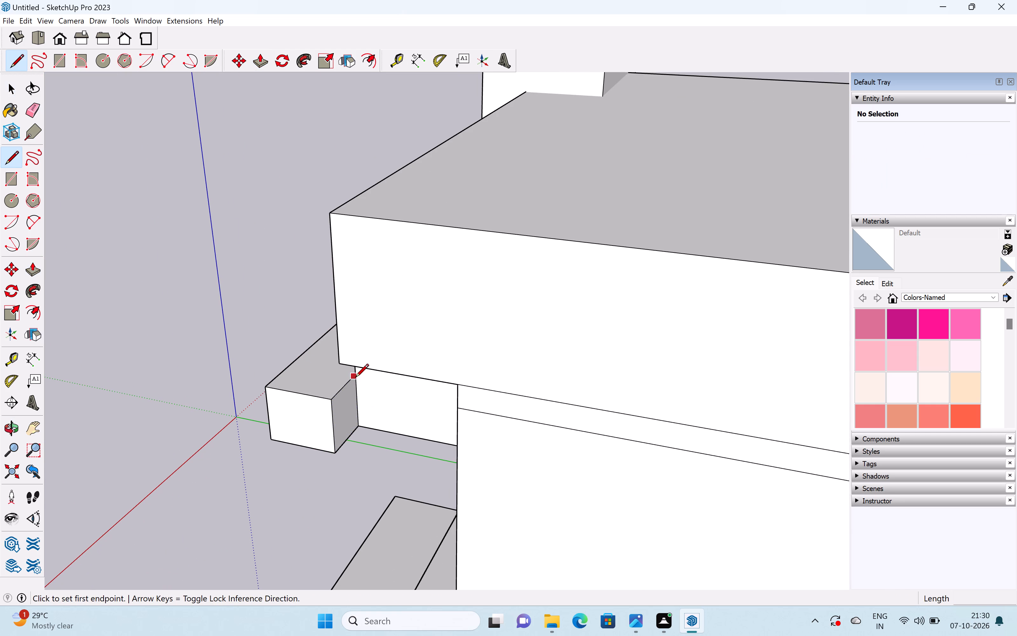
left_click(355, 377)
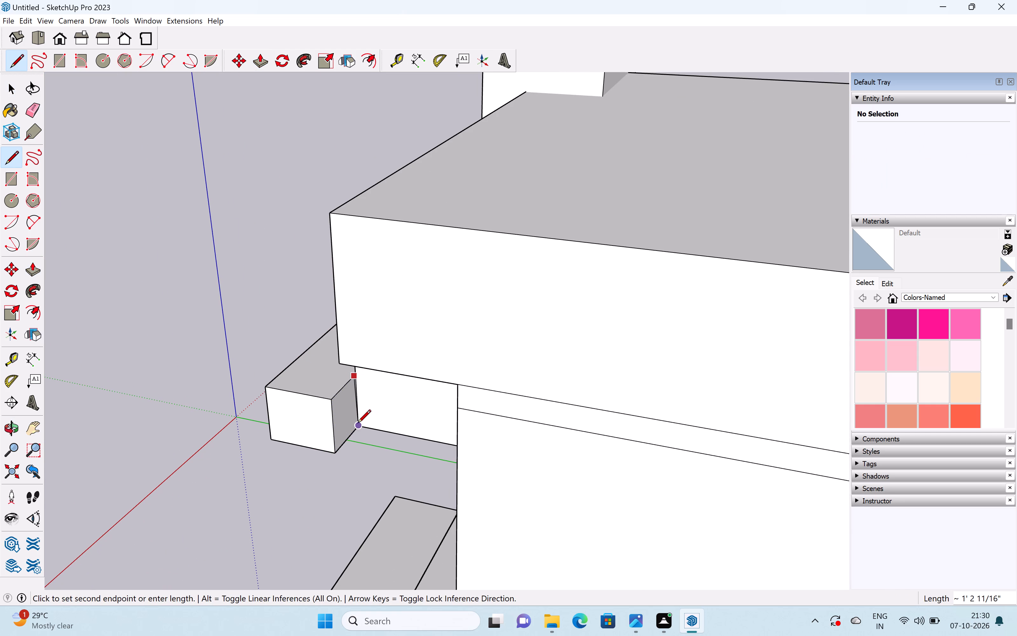
middle_click_drag(351, 421, 257, 419)
middle_click_drag(274, 414, 351, 366, "shift")
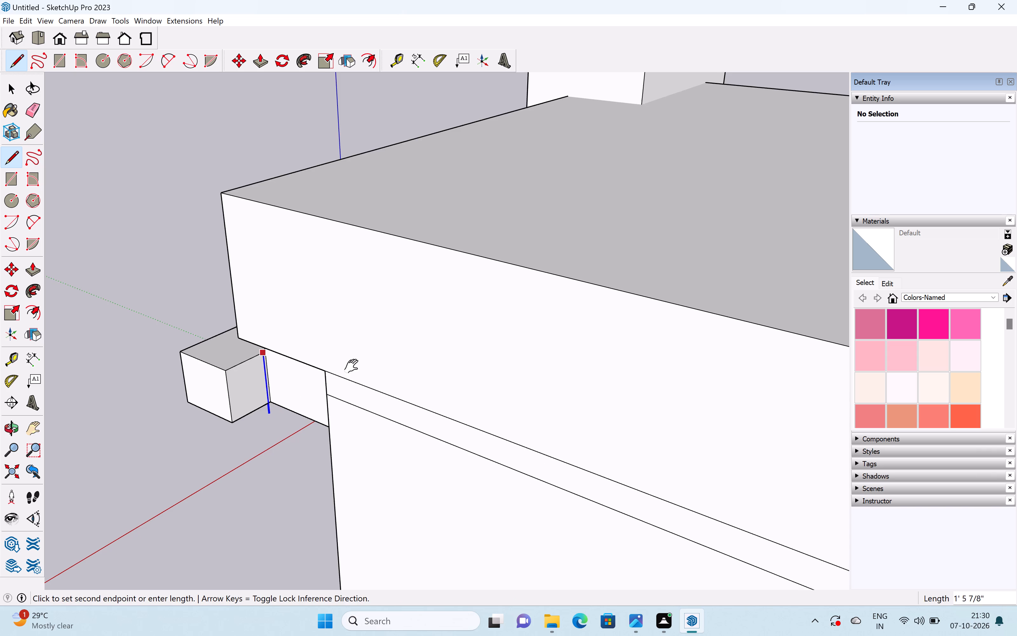
middle_click_drag(351, 366, 459, 306, "shift")
middle_click_drag(437, 306, 417, 311)
scroll(424, 304, "up", 4)
key("space")
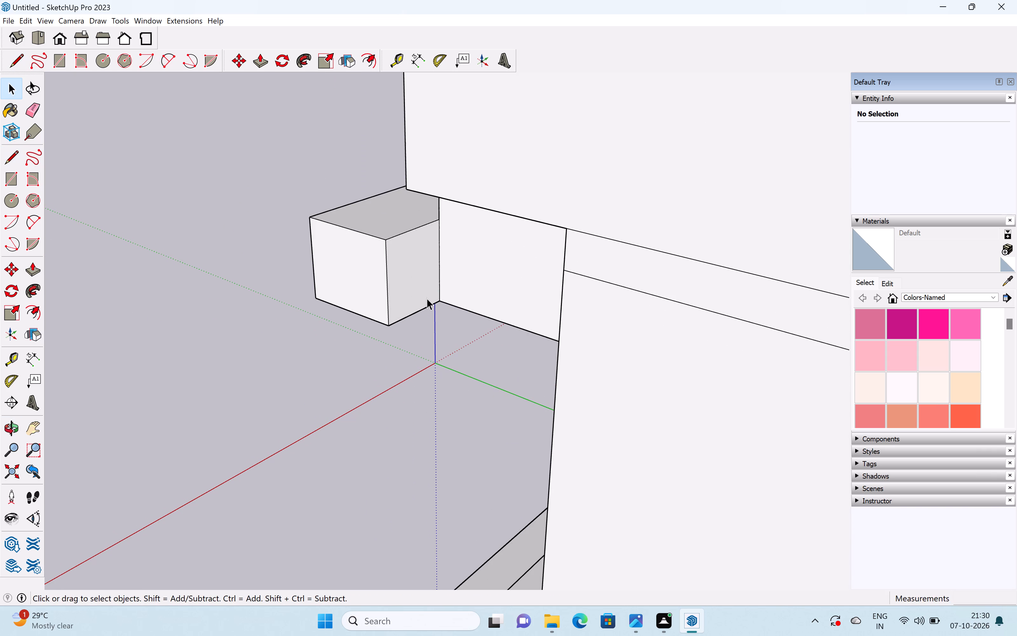
key("l")
left_click(436, 223)
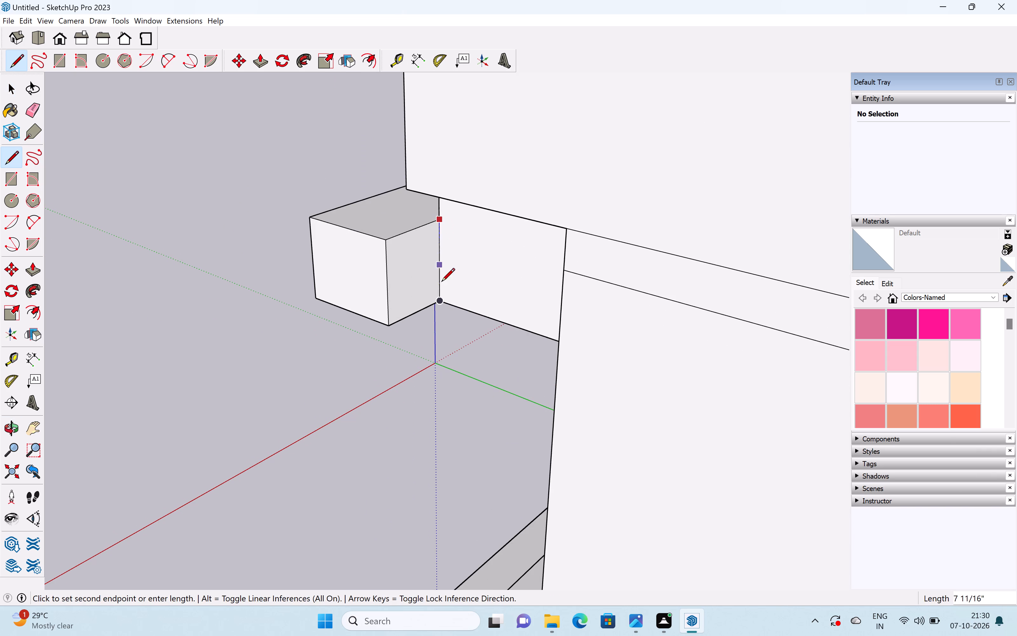
left_click(442, 301)
key("space")
Push/Pull the beam's end face outward about 2' 5", past the end of the upper band.
key("p")
left_click_drag(420, 286, 568, 343)
Push/Pull the beam's end face back slightly toward the tower, close to the line of the parapet's edge.
scroll(561, 336, "down", 12)
middle_click_drag(415, 371, 903, 247)
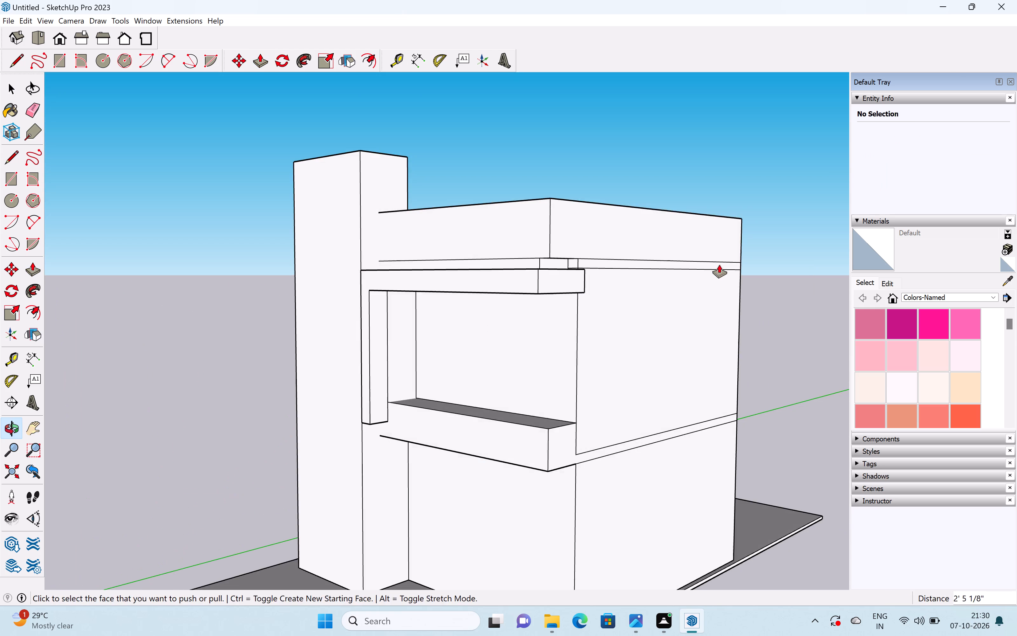
middle_click_drag(488, 325, 755, 337)
middle_click_drag(663, 270, 606, 294)
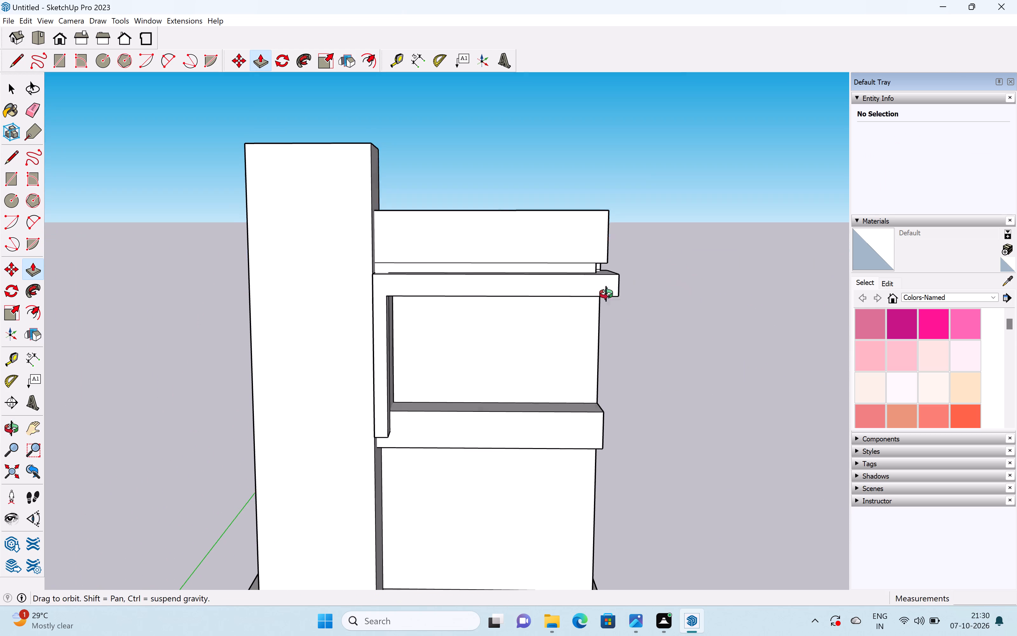
middle_click_drag(606, 294, 499, 323)
scroll(499, 324, "up", 1)
scroll(596, 301, "up", 4)
left_click_drag(596, 305, 590, 305)
left_click_drag(592, 296, 640, 268)
Examine the front facade from several angles, checking the beam, its underside and its alignment with the bands and parapet.
scroll(647, 274, "down", 7)
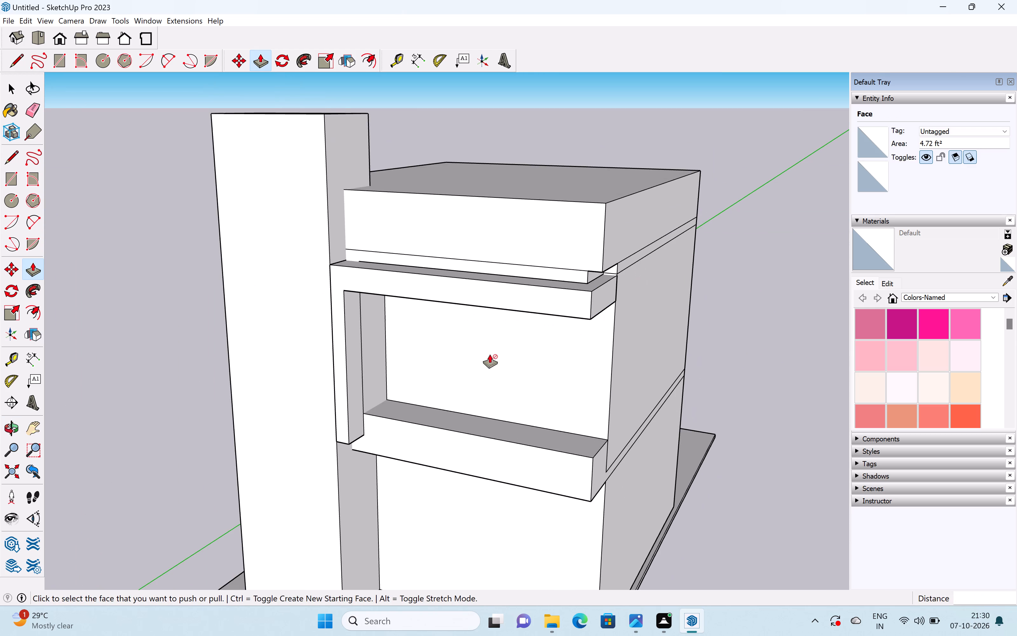
middle_click_drag(493, 352, 630, 306)
scroll(594, 315, "down", 2)
middle_click_drag(556, 311, 549, 249)
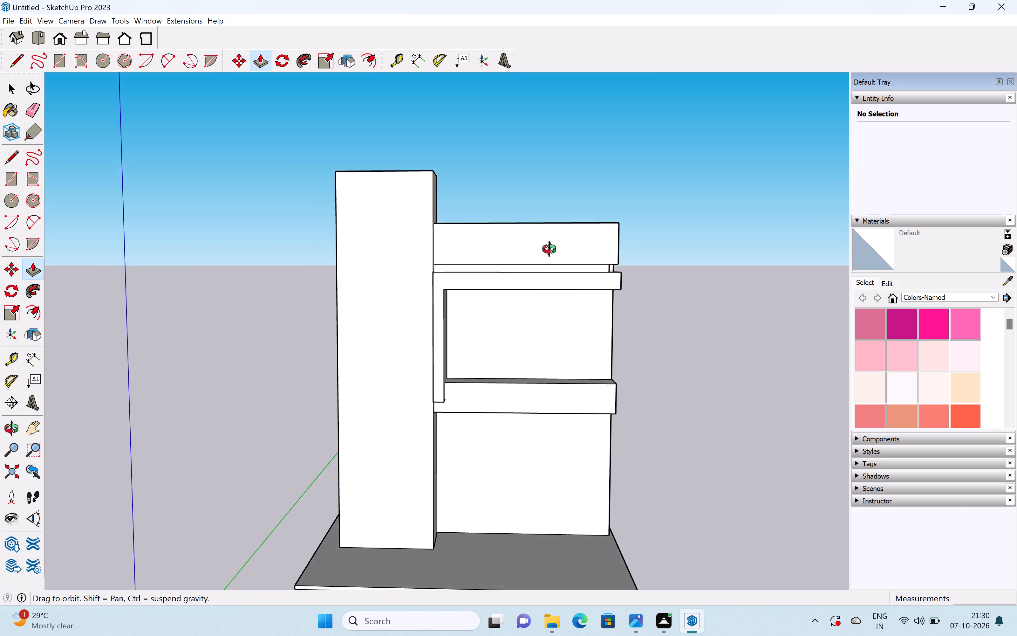
middle_click_drag(549, 249, 527, 379)
middle_click_drag(526, 370, 537, 321)
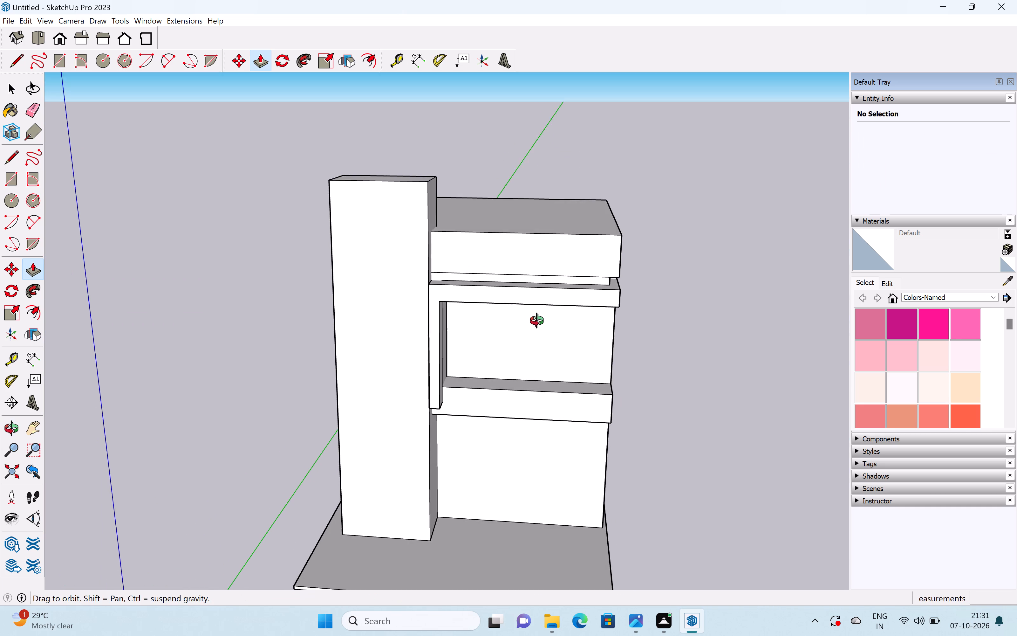
middle_click_drag(537, 321, 540, 311)
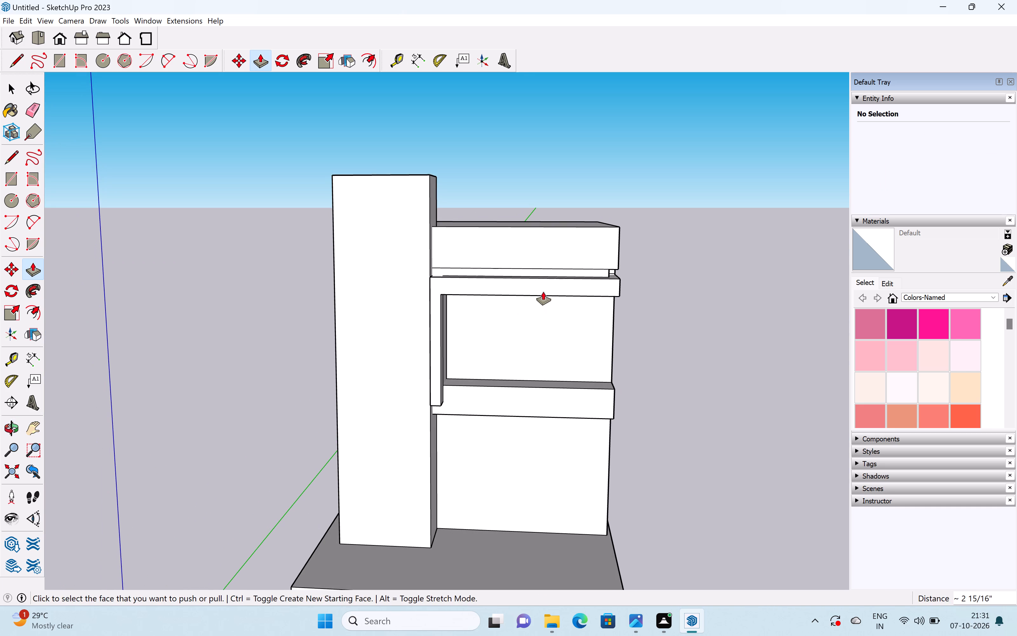
scroll(544, 289, "up", 6)
middle_click_drag(544, 287, 540, 249)
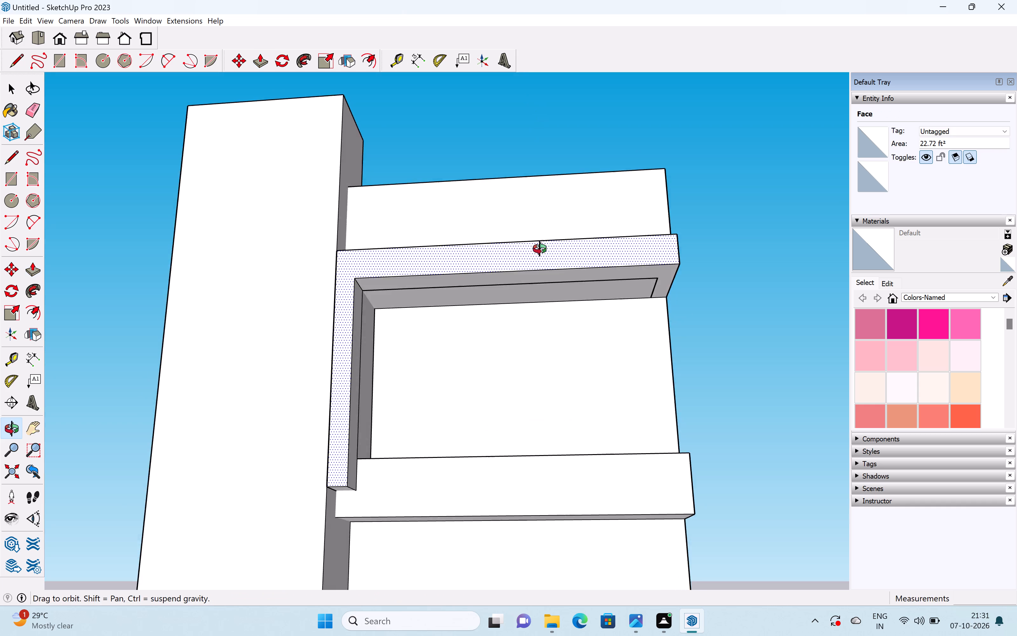
middle_click_drag(540, 249, 538, 388)
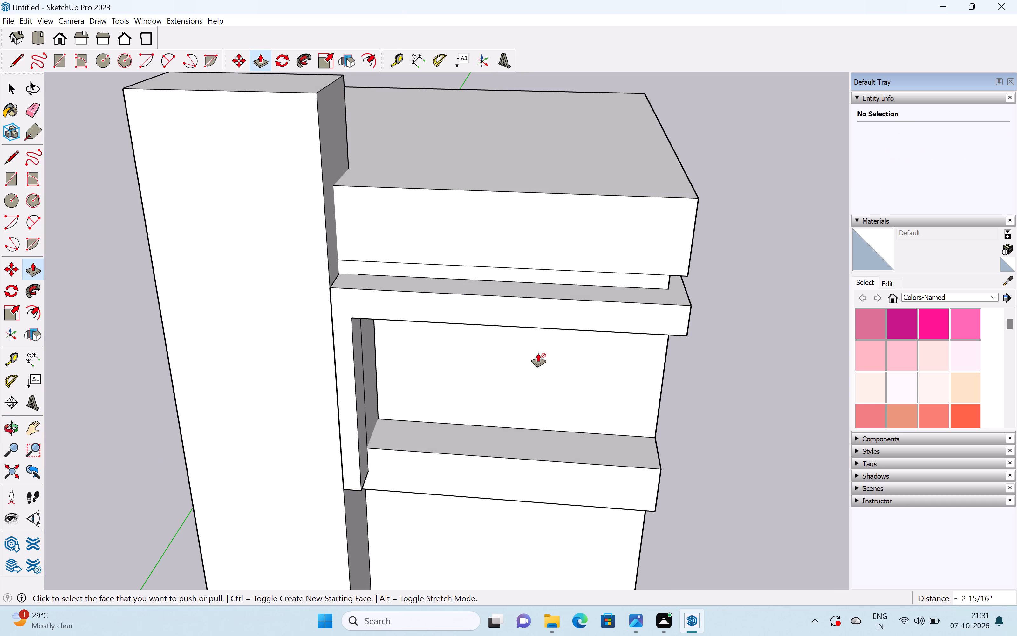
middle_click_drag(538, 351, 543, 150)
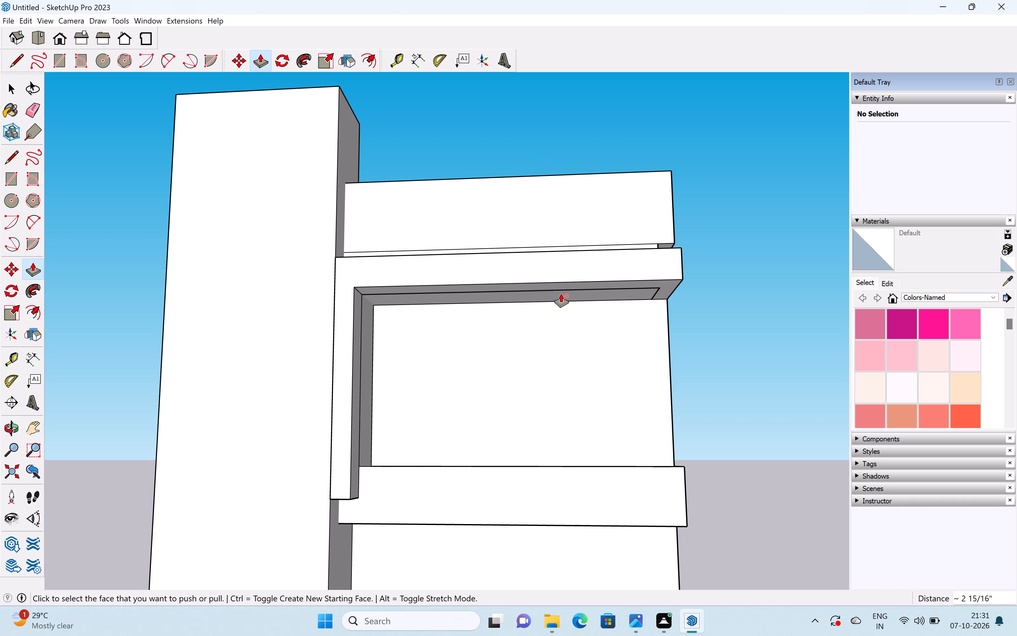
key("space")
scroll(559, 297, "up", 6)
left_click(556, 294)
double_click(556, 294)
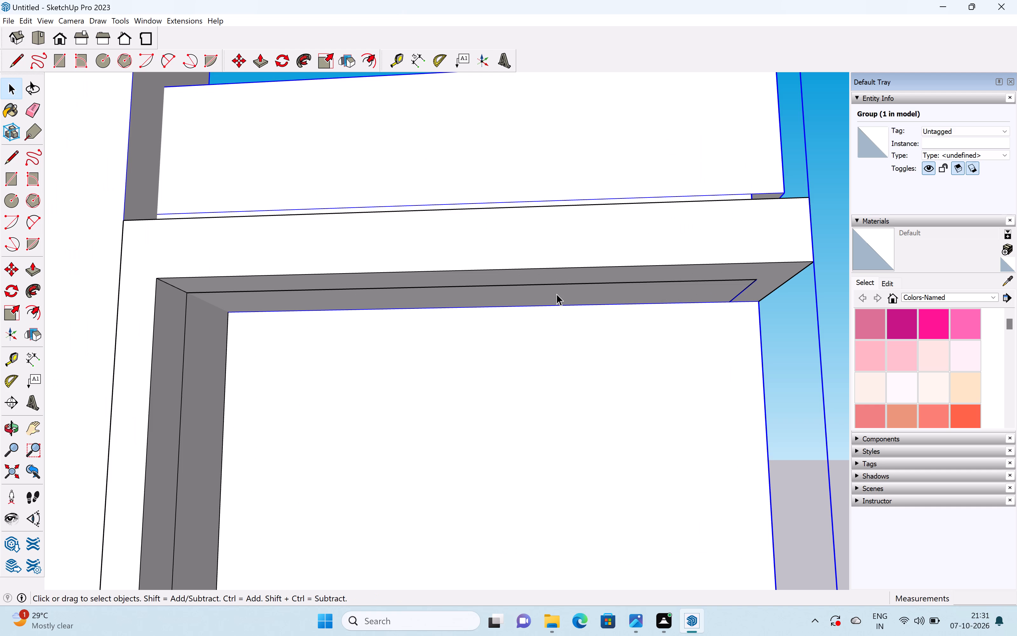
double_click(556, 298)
Undo the recent beam edits one by one, back to the short stub beside the tower.
scroll(555, 295, "down", 7)
key("ctrl+z")
scroll(552, 294, "down", 6, "ctrl")
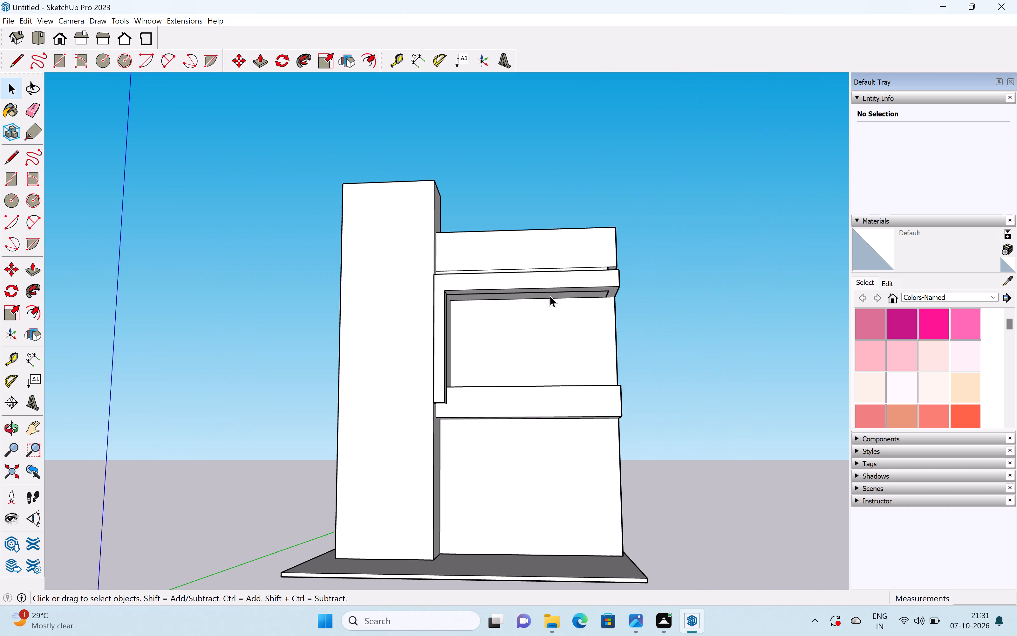
key("ctrl+z")
middle_click_drag(552, 305, 552, 417)
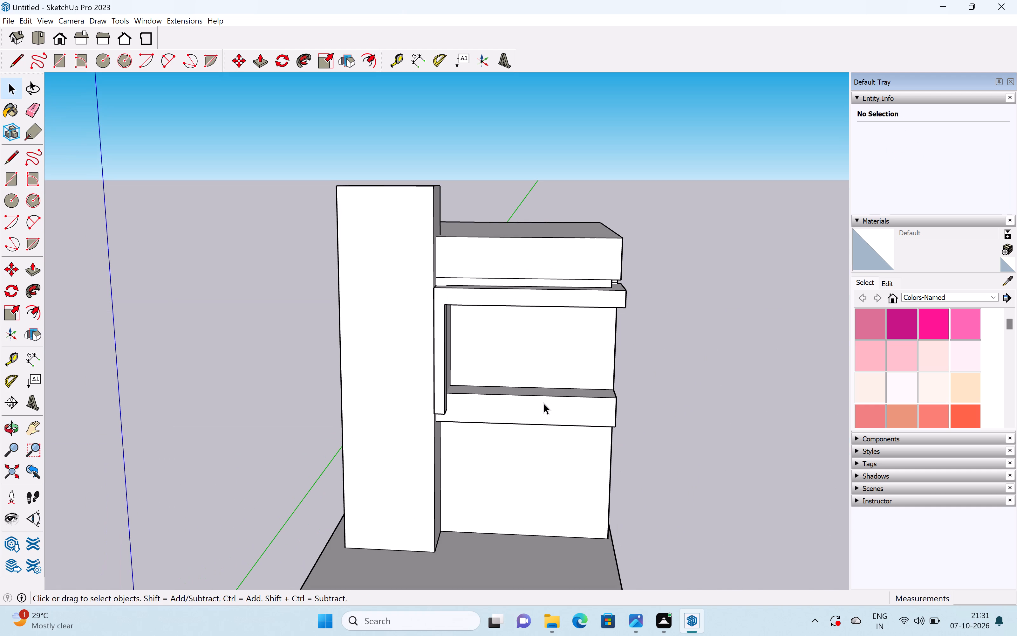
key("ctrl+z")
key("ctrl+z")
key("ctrl+z")
key("ctrl+z")
Push/Pull the upper band's underside down 8 1/2" inside the building group.
middle_click_drag(517, 361, 517, 356)
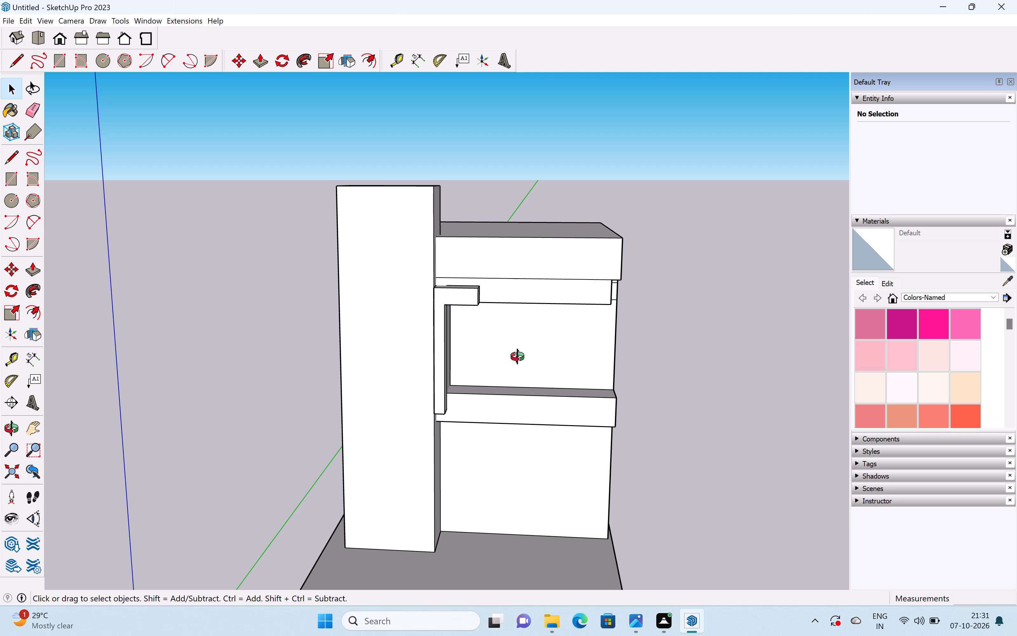
middle_click_drag(517, 356, 514, 205)
scroll(518, 283, "up", 4)
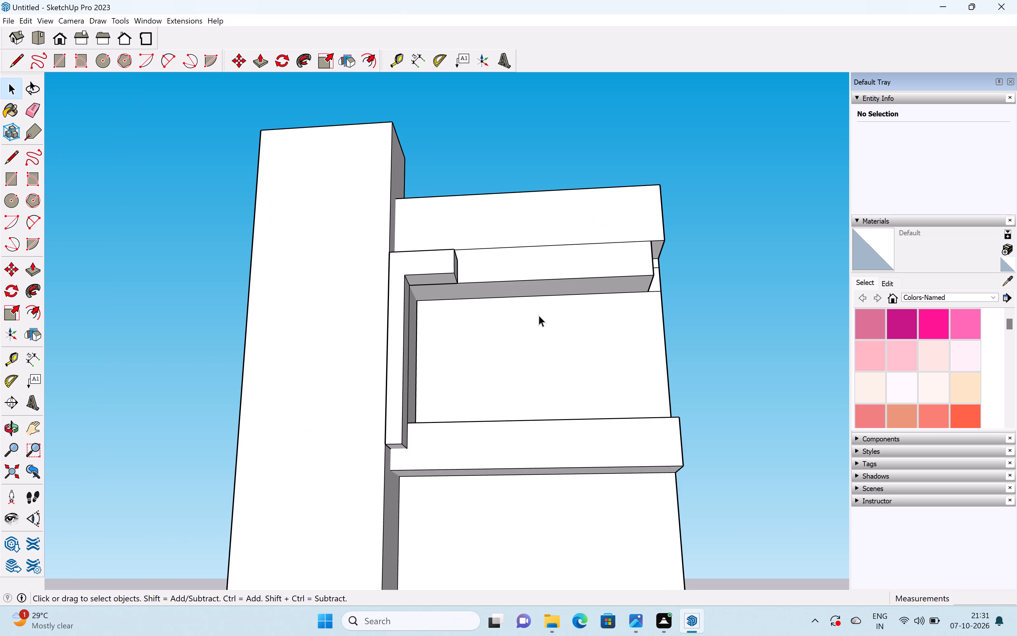
key("p")
left_click(549, 287)
key("space")
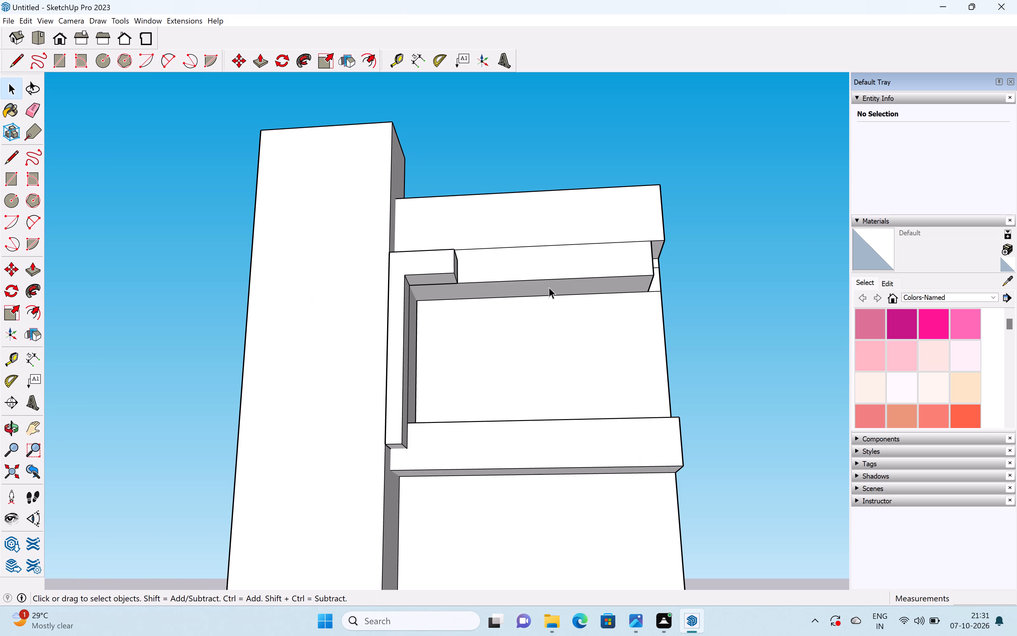
triple_click(549, 287)
left_click(549, 287)
left_click(549, 287)
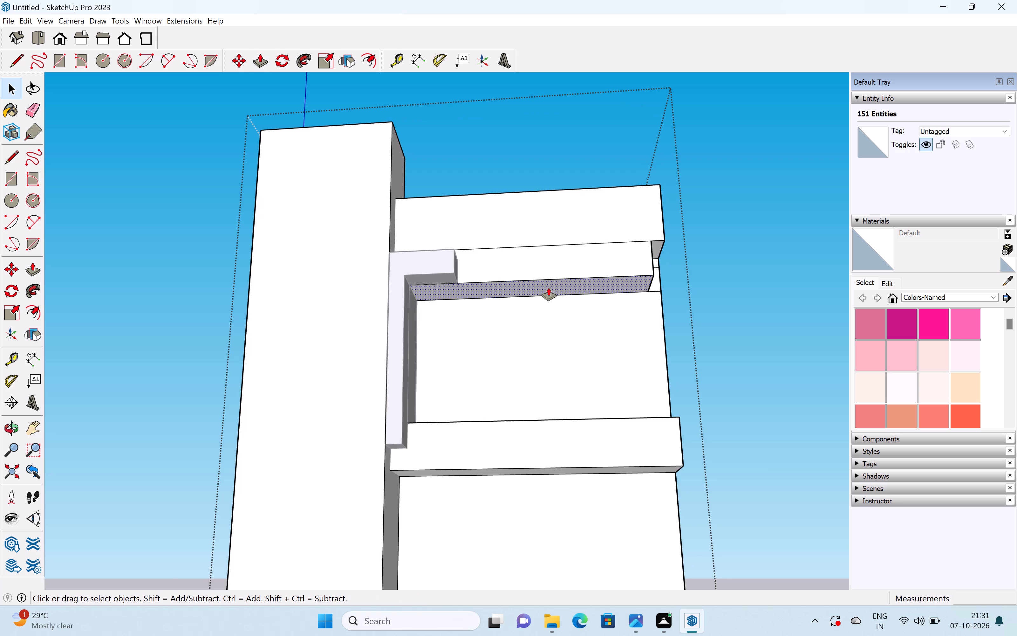
key("p")
scroll(549, 287, "up", 3)
left_click_drag(547, 286, 551, 304)
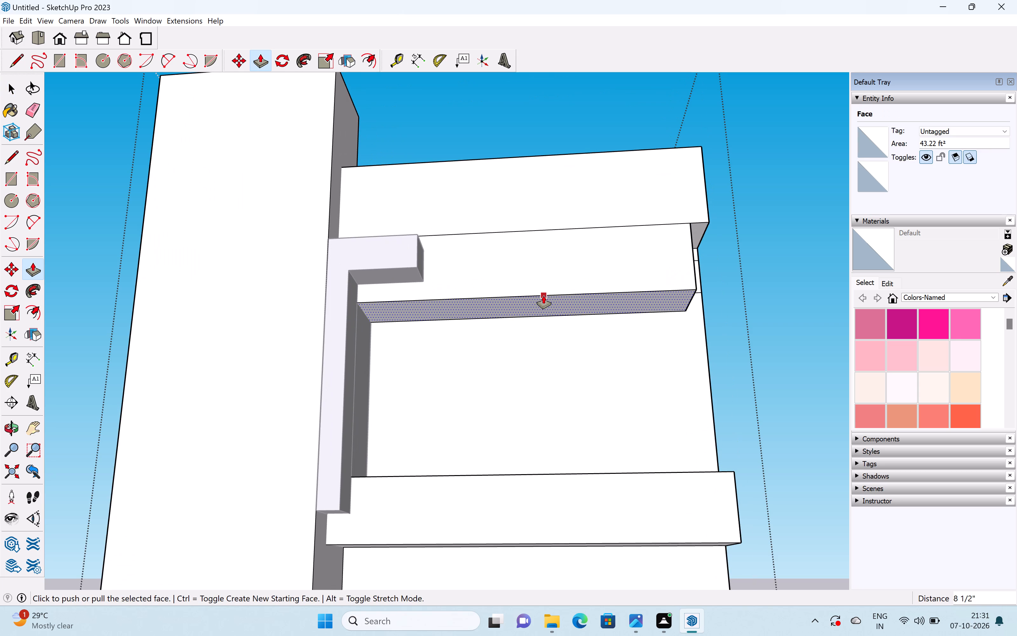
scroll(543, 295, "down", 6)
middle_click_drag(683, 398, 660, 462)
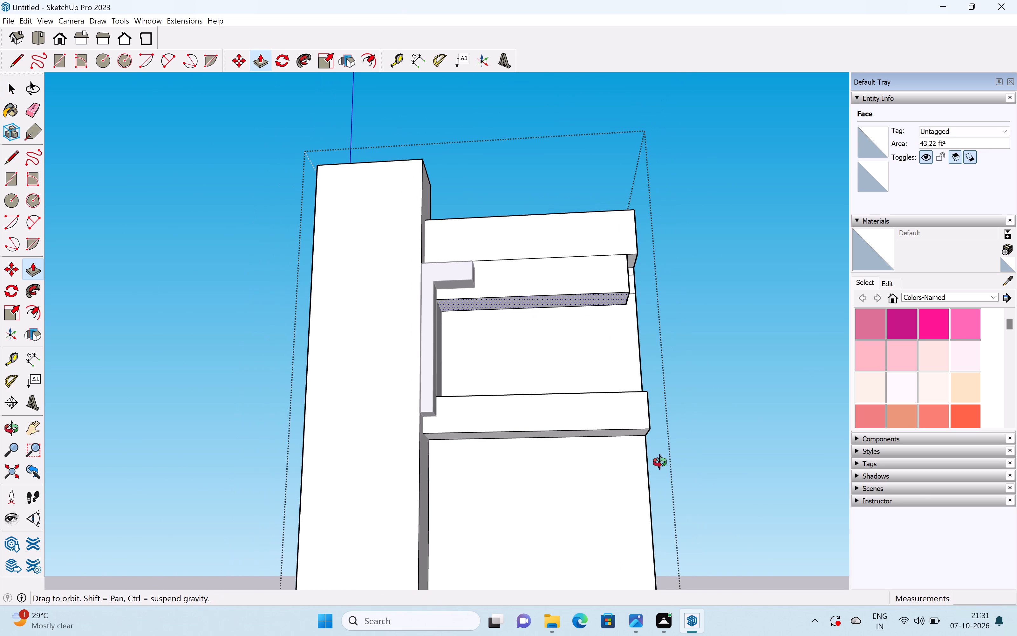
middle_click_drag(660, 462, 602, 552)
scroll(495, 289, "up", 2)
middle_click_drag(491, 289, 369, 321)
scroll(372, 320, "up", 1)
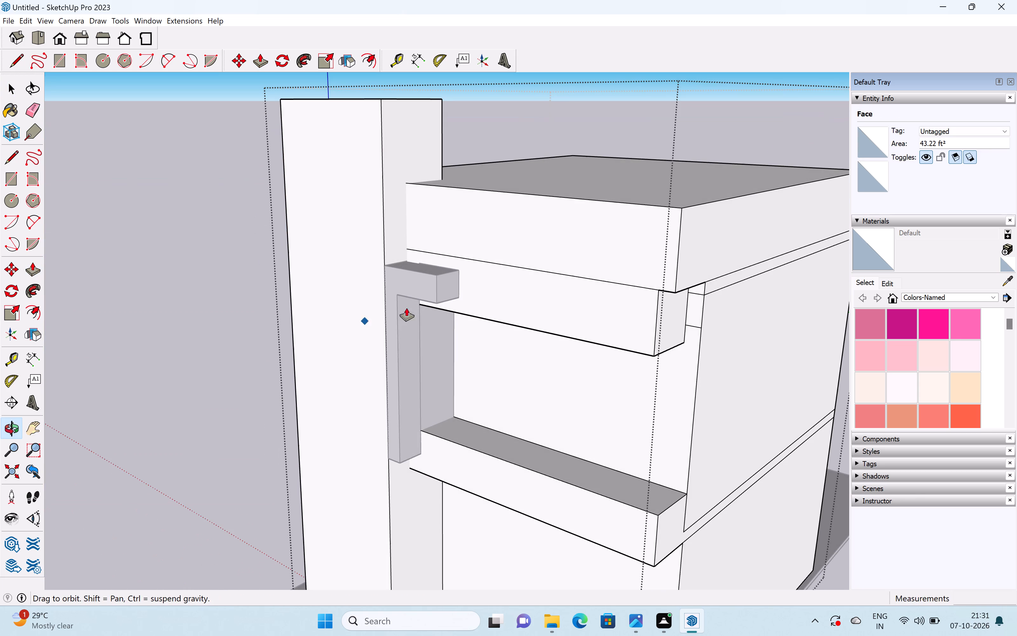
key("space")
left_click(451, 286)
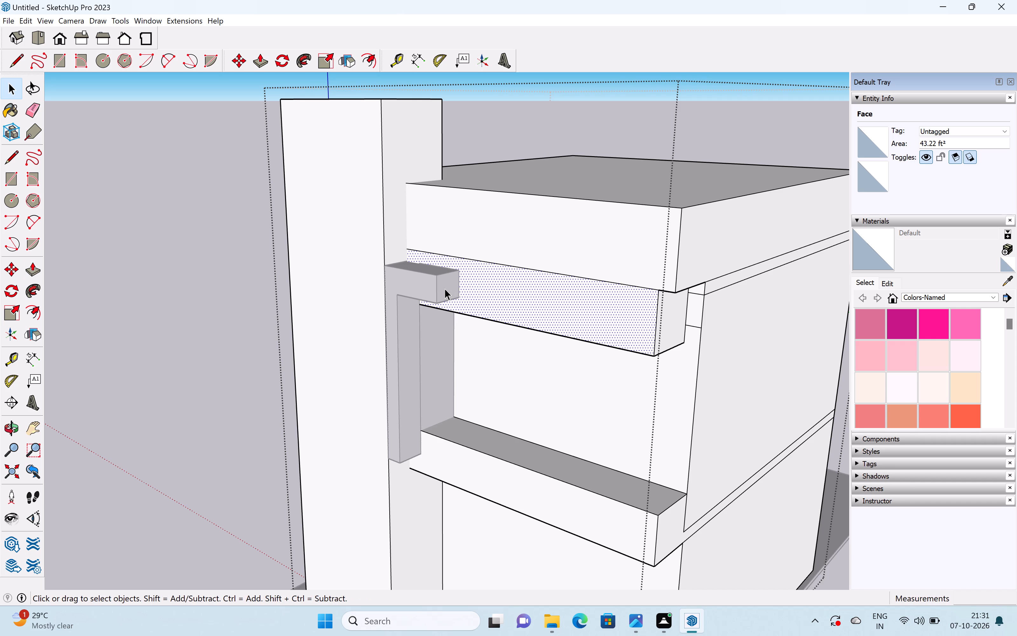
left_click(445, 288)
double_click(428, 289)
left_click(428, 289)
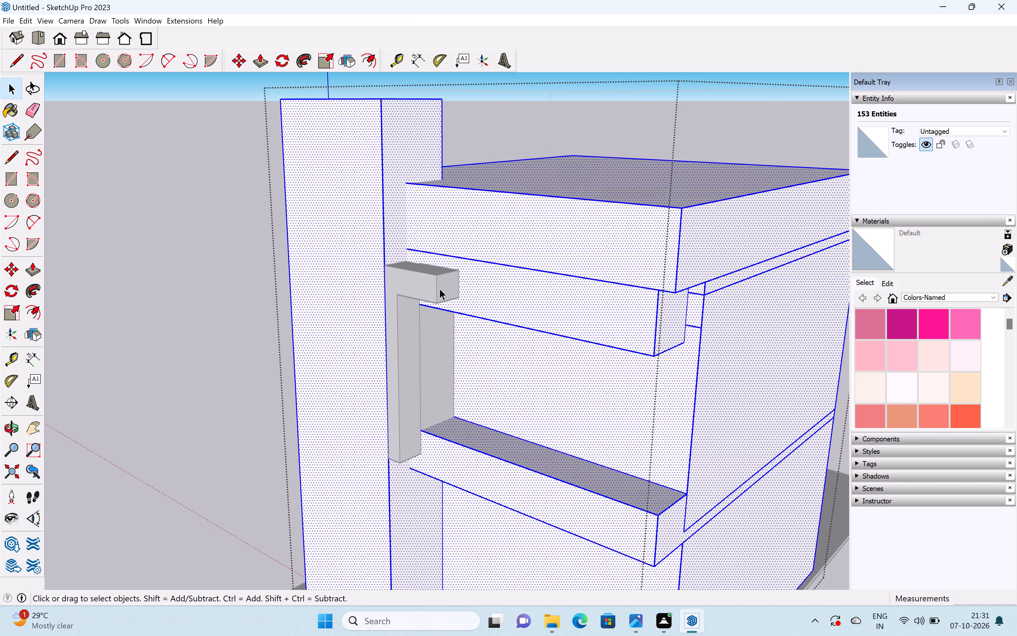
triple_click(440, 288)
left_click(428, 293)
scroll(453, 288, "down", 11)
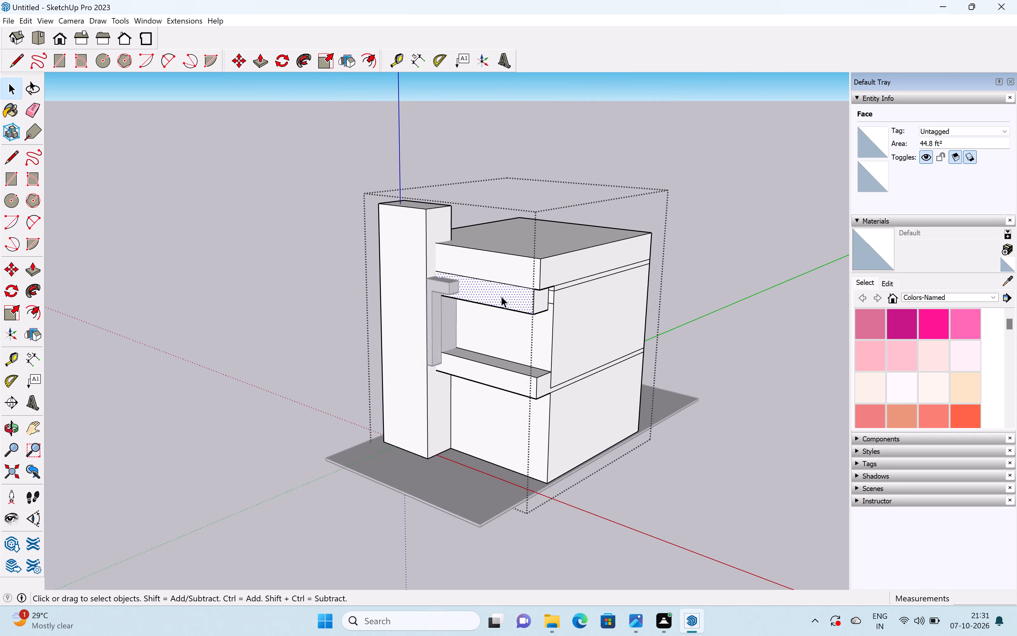
Leave the building group and Push/Pull the beam stub's end face about 9' 7" along the front of the upper band.
left_click(687, 444)
scroll(461, 282, "up", 4)
left_click(440, 287)
scroll(444, 289, "up", 2)
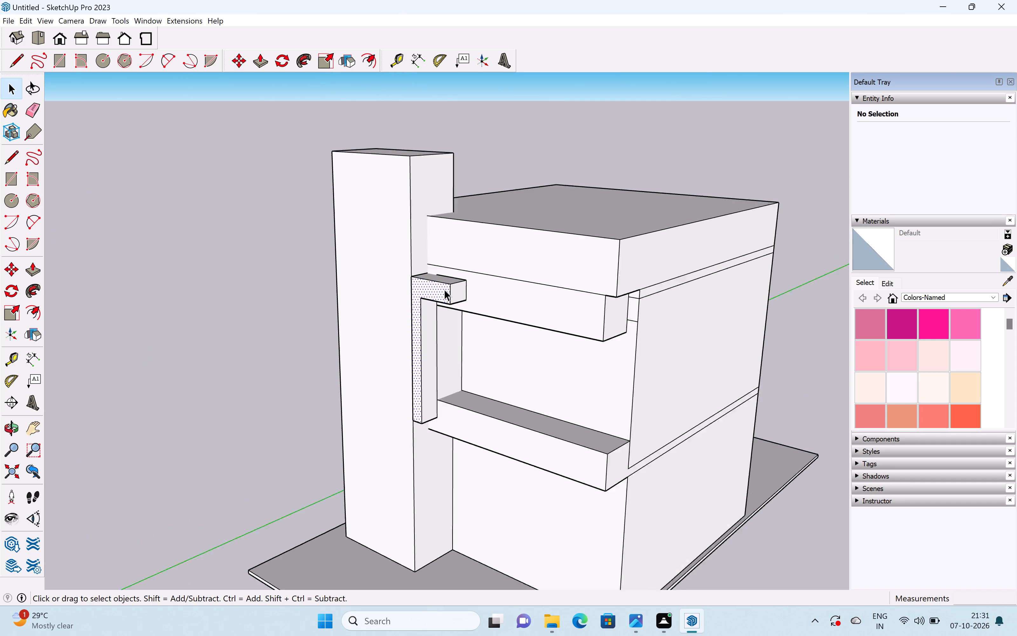
scroll(444, 289, "up", 7)
key("p")
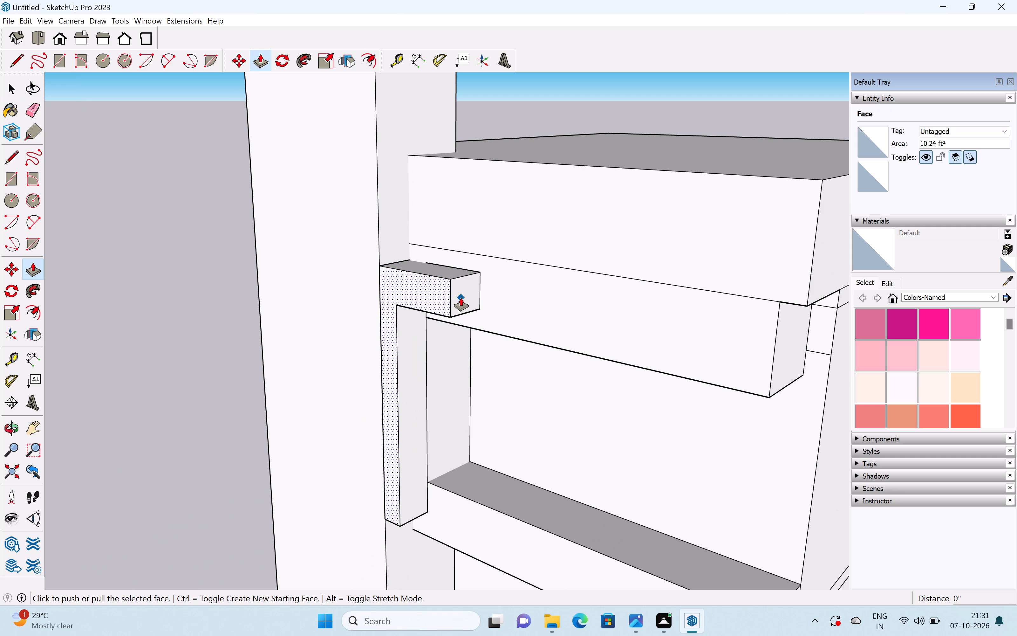
key("space")
left_click(462, 298)
key("p")
left_click_drag(463, 300, 563, 336)
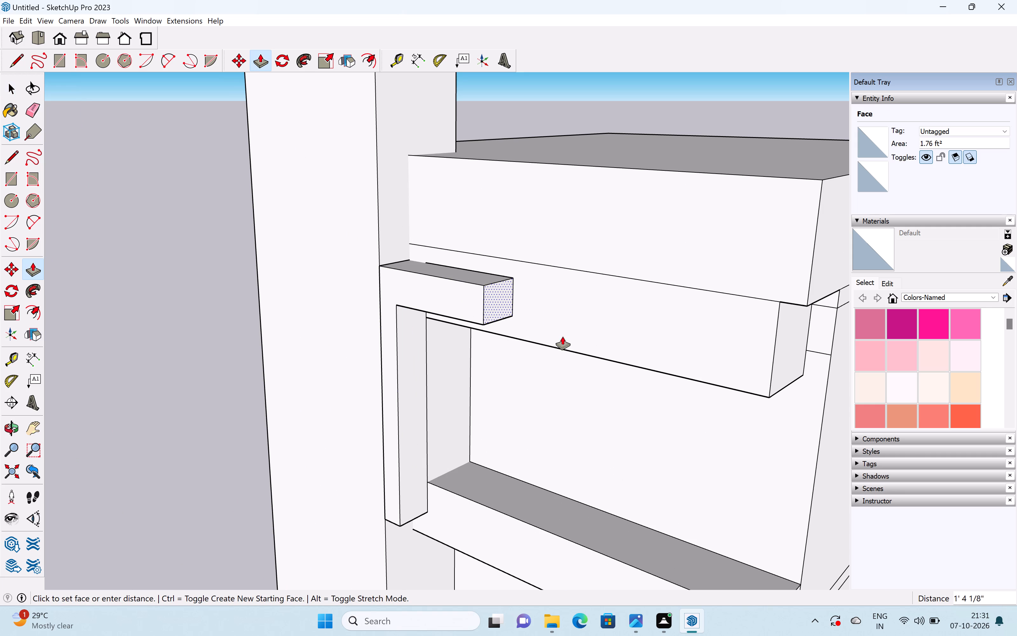
left_click_drag(563, 336, 768, 403)
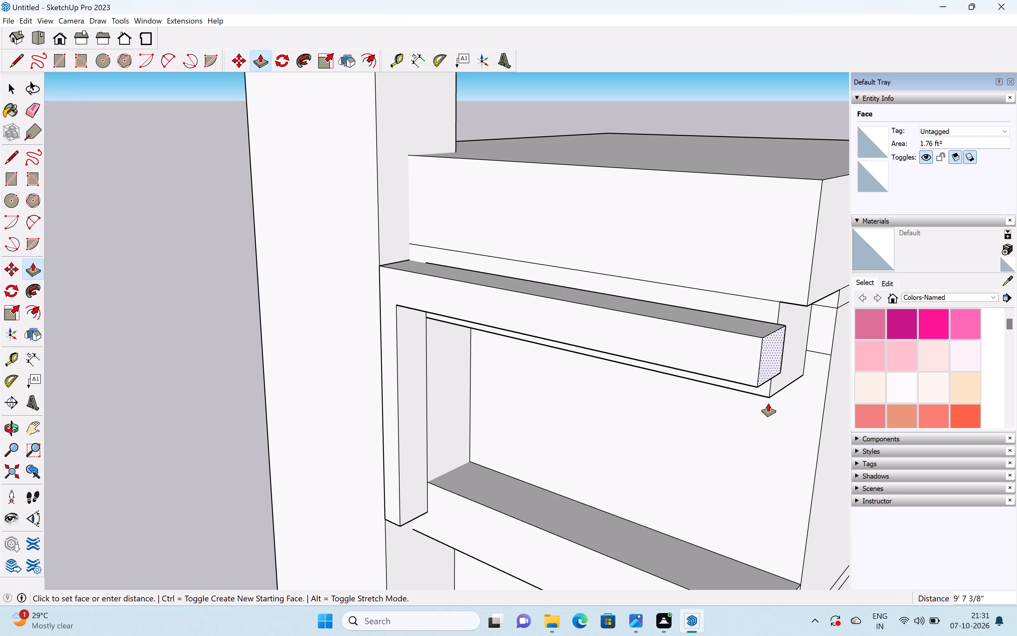
left_click_drag(768, 403, 747, 415)
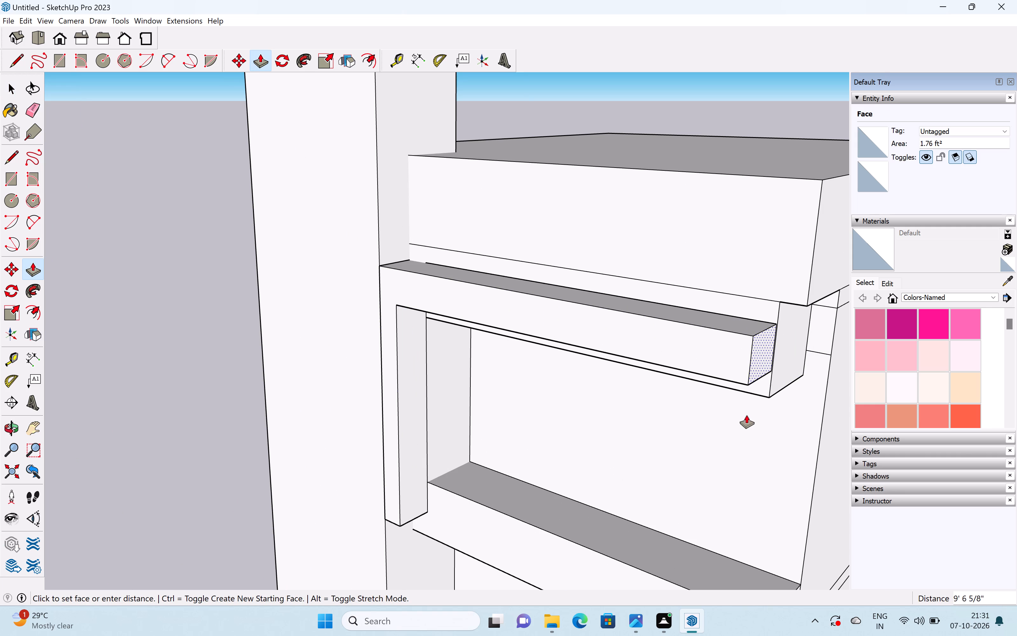
left_click_drag(747, 415, 772, 313)
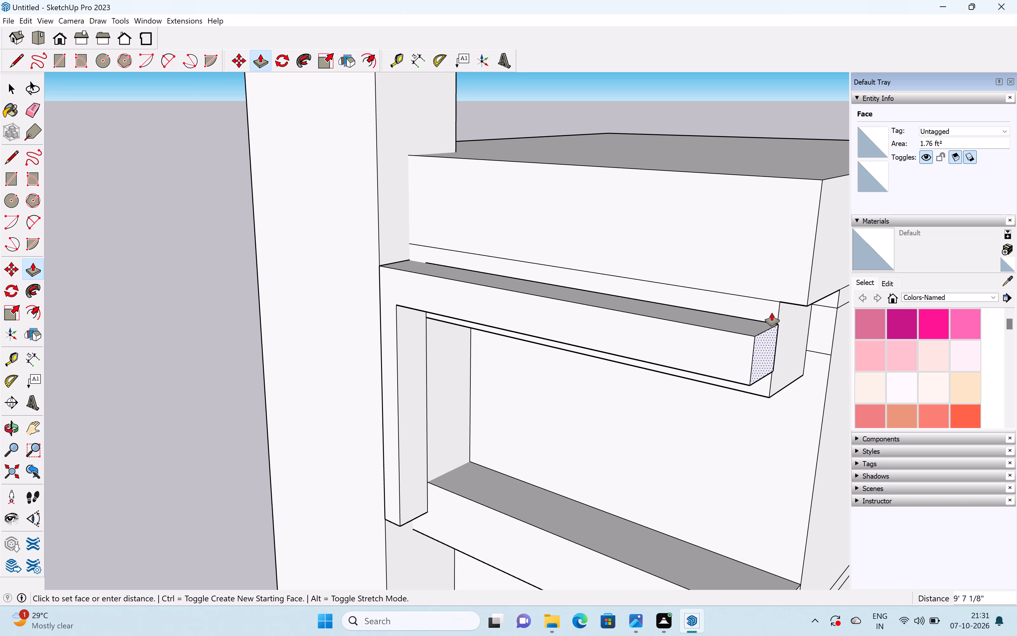
Push/Pull the beam's end face slightly farther outward, past the end of the upper band.
middle_click_drag(786, 334, 504, 377)
left_click_drag(448, 467, 463, 491)
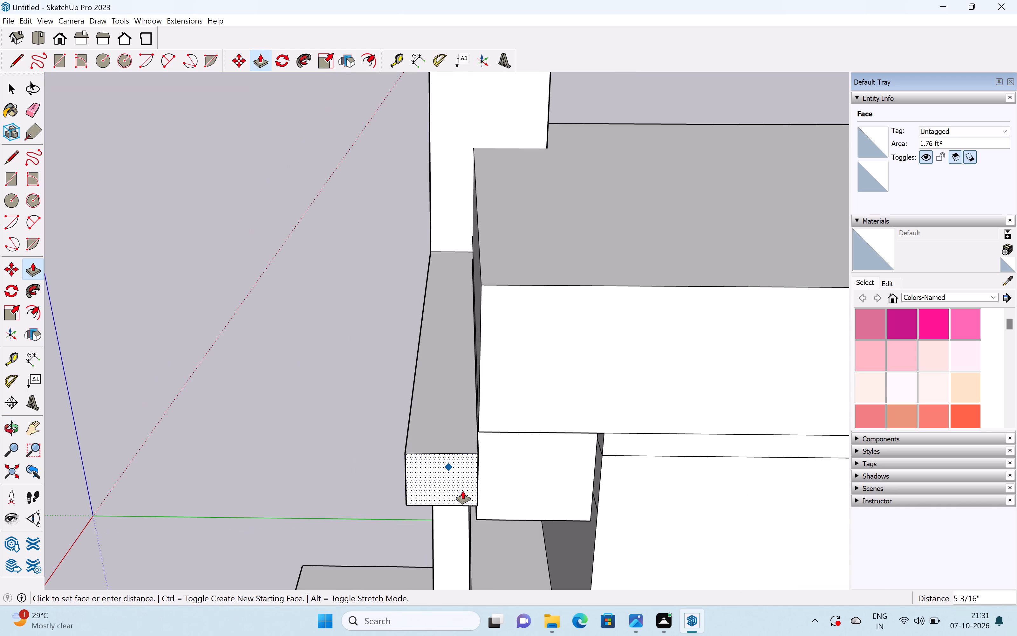
left_click_drag(463, 491, 466, 502)
Draw a vertical line about 1' 3" long on the beam's back face, where it meets the end of the upper band.
middle_click_drag(528, 475, 376, 438)
scroll(384, 436, "down", 4)
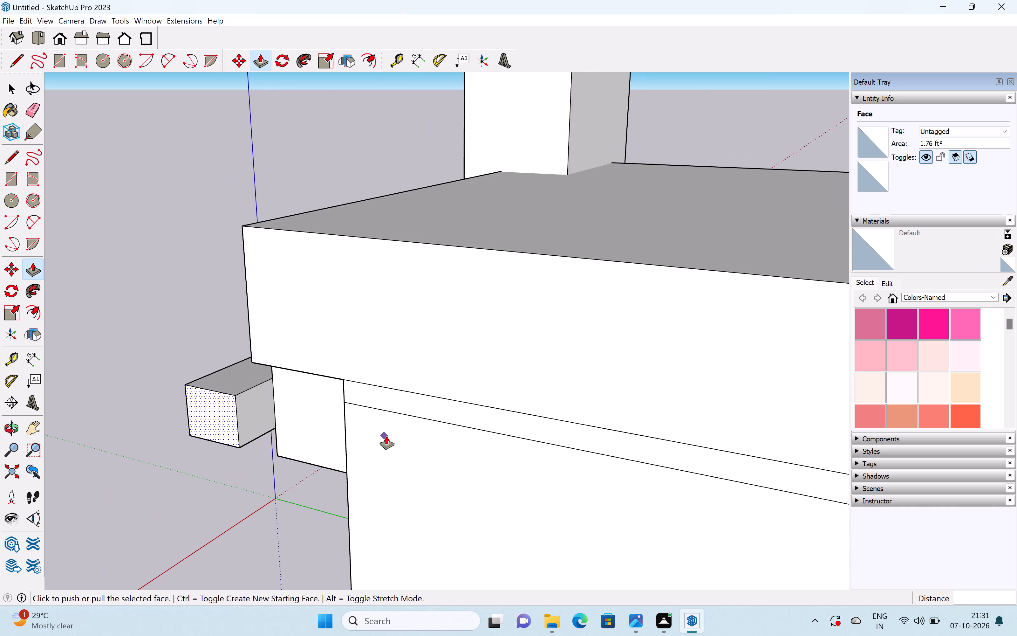
scroll(386, 436, "down", 2)
scroll(386, 436, "up", 1)
middle_click_drag(389, 435, 462, 397, "shift")
key("space")
middle_click_drag(385, 413, 346, 432)
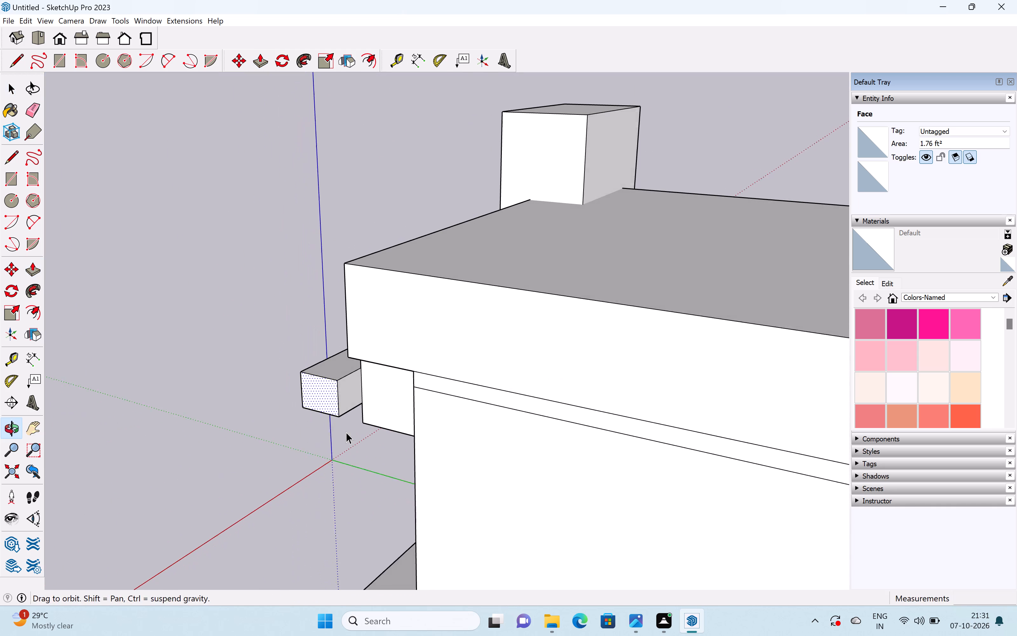
middle_click_drag(346, 432, 347, 432)
key("l")
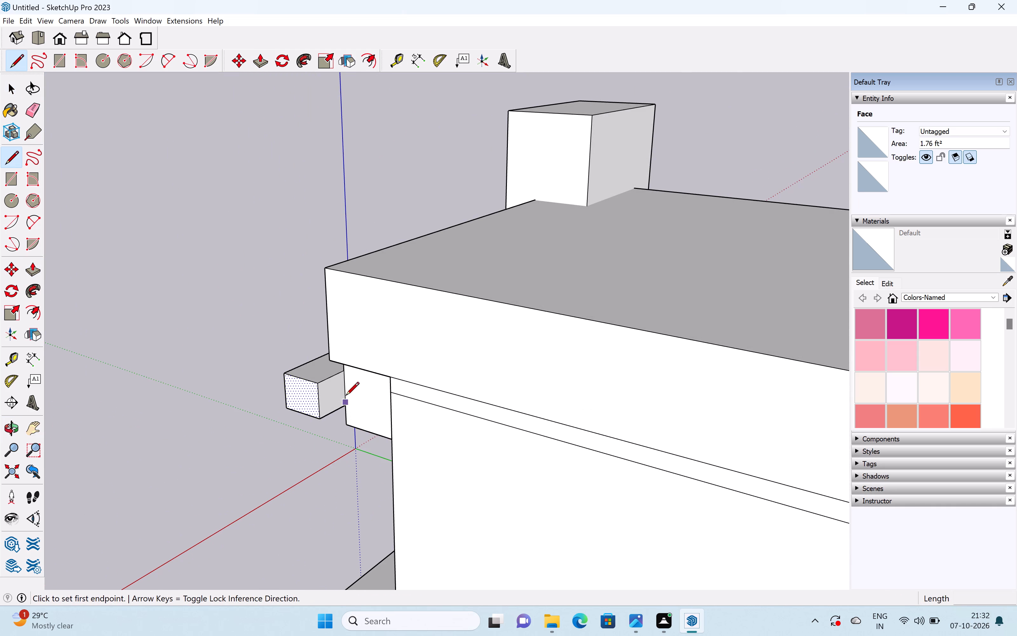
scroll(345, 395, "up", 5)
left_click(345, 355)
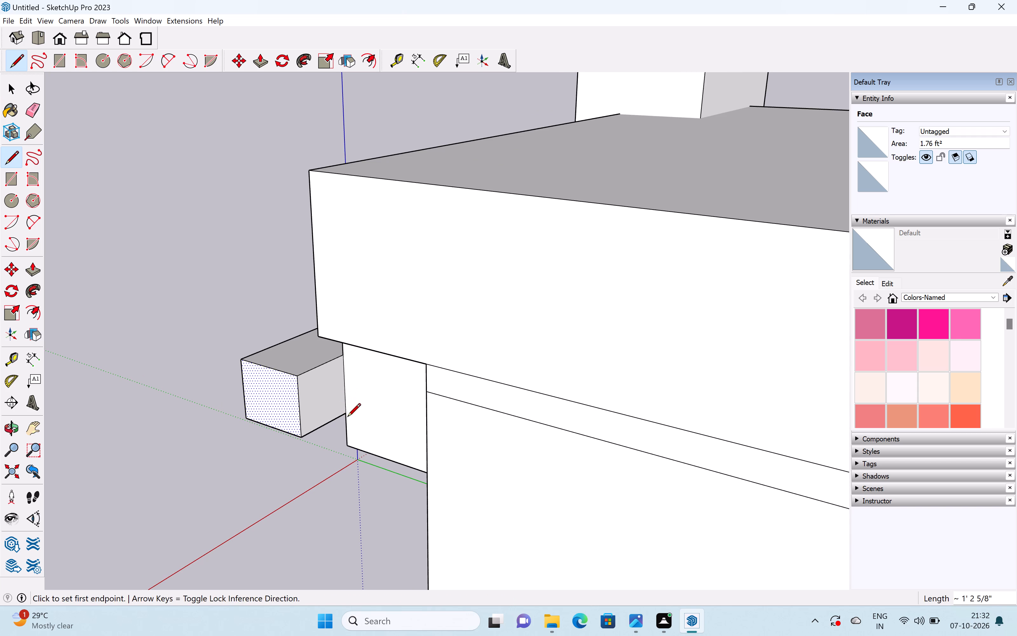
left_click(347, 418)
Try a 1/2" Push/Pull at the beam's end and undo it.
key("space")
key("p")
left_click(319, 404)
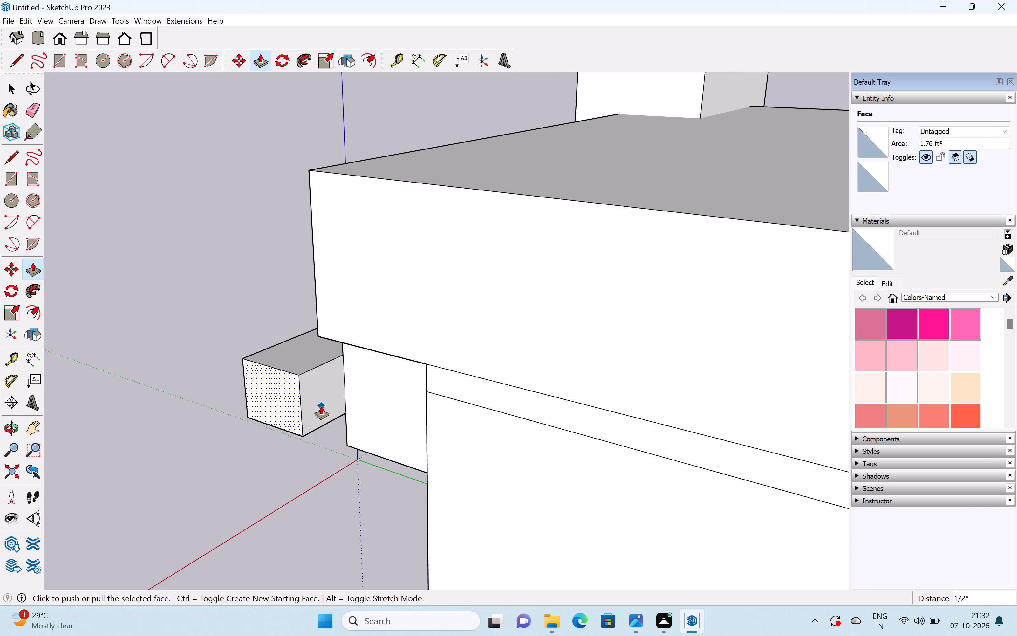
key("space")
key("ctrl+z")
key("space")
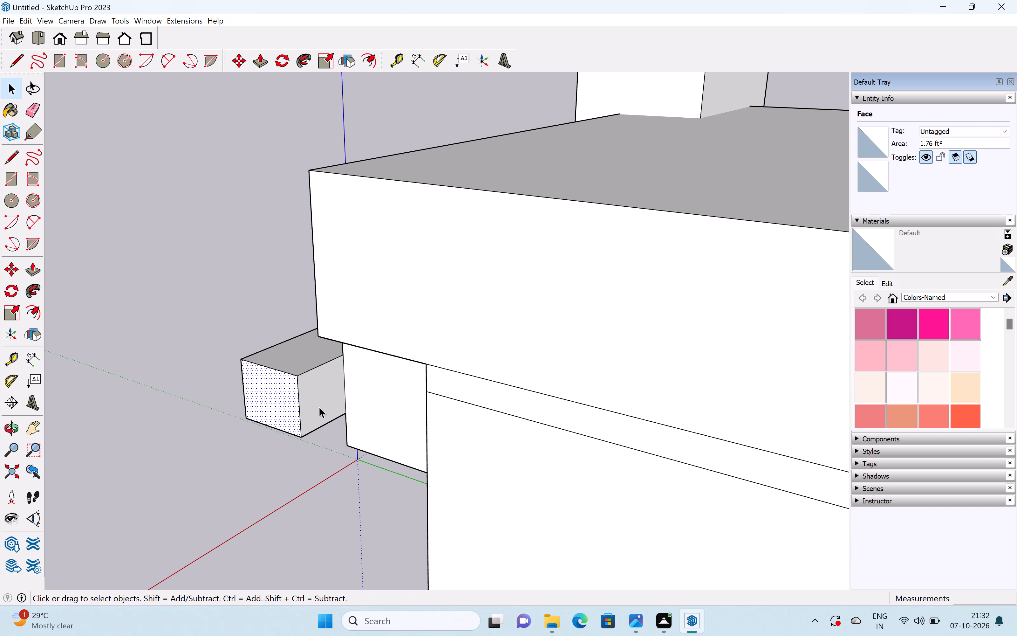
Redraw the vertical line about 1' 3" long from bottom to top where the beam's back face meets the band's end.
key("l")
left_click_drag(345, 415, 346, 411)
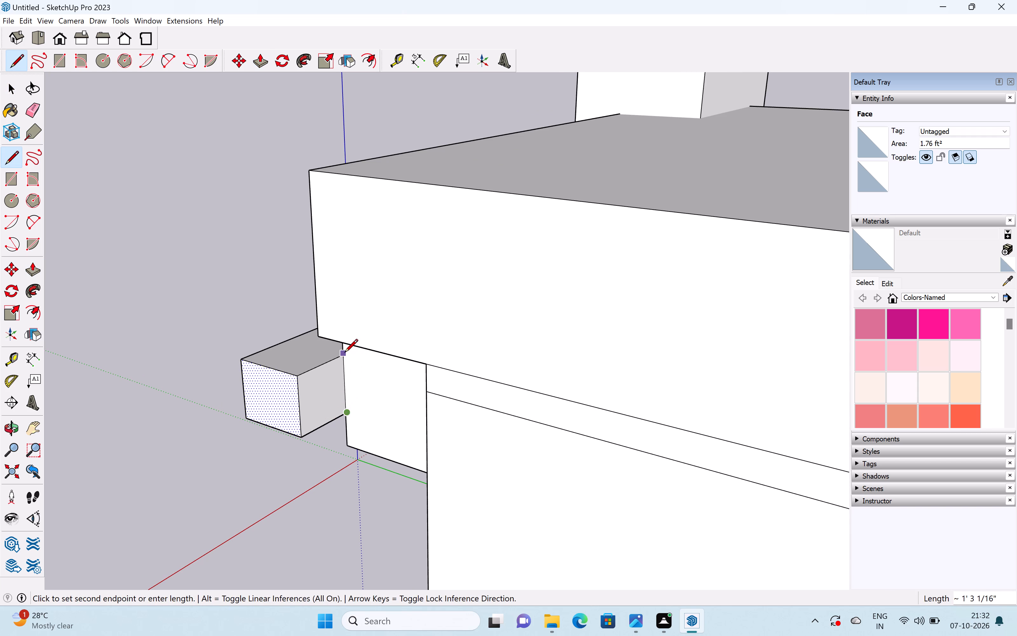
left_click(344, 353)
key("space")
Push/Pull the beam's back face beyond the line rearward around the band's end, reaching about the building's front corner.
key("p")
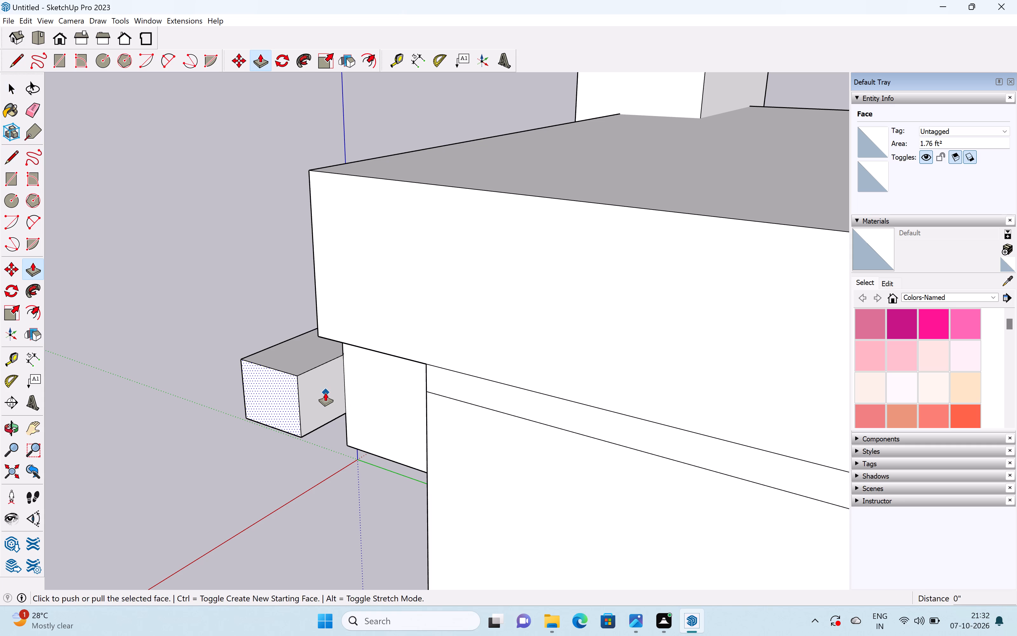
key("space")
left_click(318, 397)
key("p")
left_click_drag(318, 397, 386, 439)
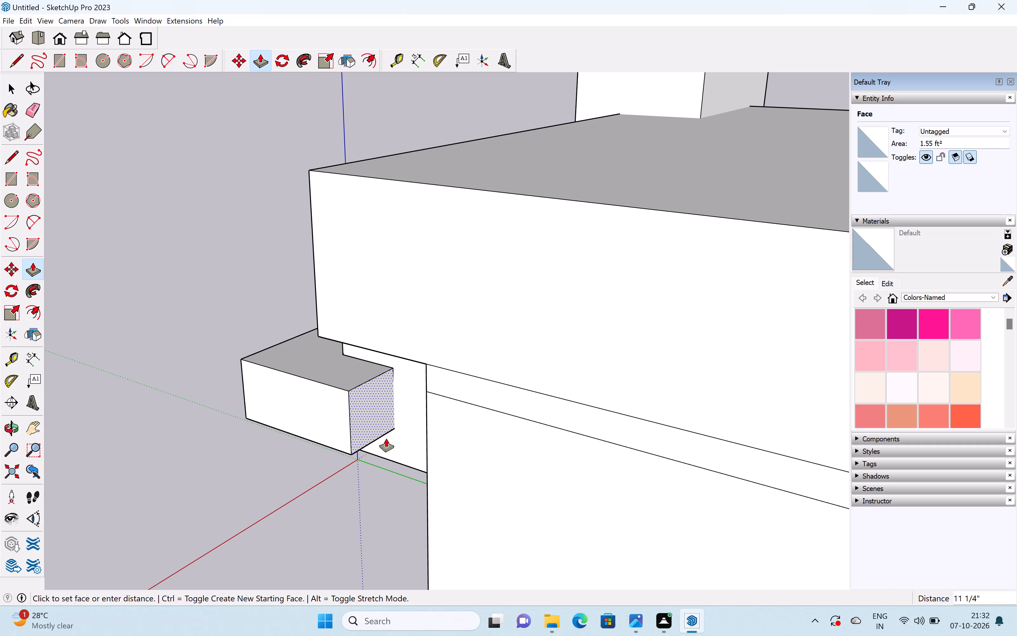
left_click_drag(386, 439, 409, 465)
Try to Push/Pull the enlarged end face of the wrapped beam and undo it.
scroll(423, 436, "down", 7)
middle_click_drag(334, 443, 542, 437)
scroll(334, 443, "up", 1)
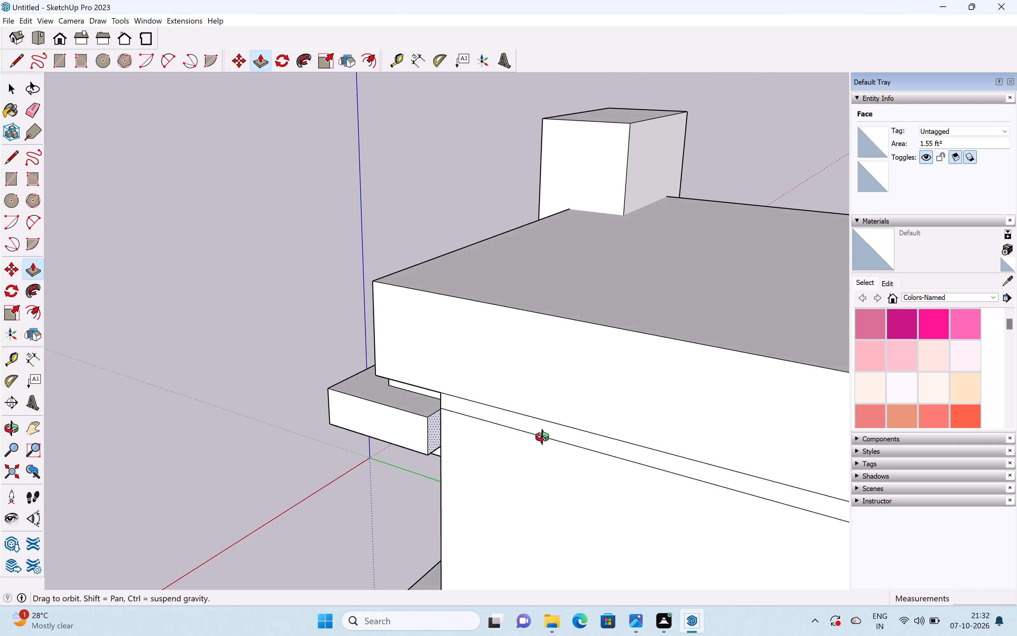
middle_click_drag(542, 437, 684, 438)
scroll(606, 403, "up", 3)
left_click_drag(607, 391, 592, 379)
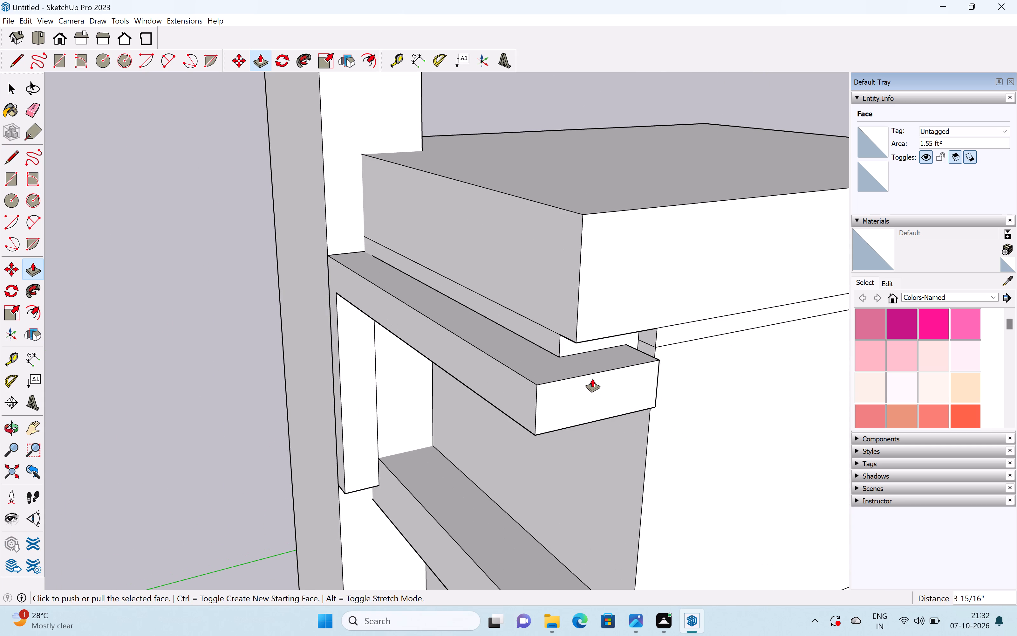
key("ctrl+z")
Push/Pull the wrapped beam's end face slightly inward, level with the building's side wall.
middle_click_drag(557, 421, 721, 384)
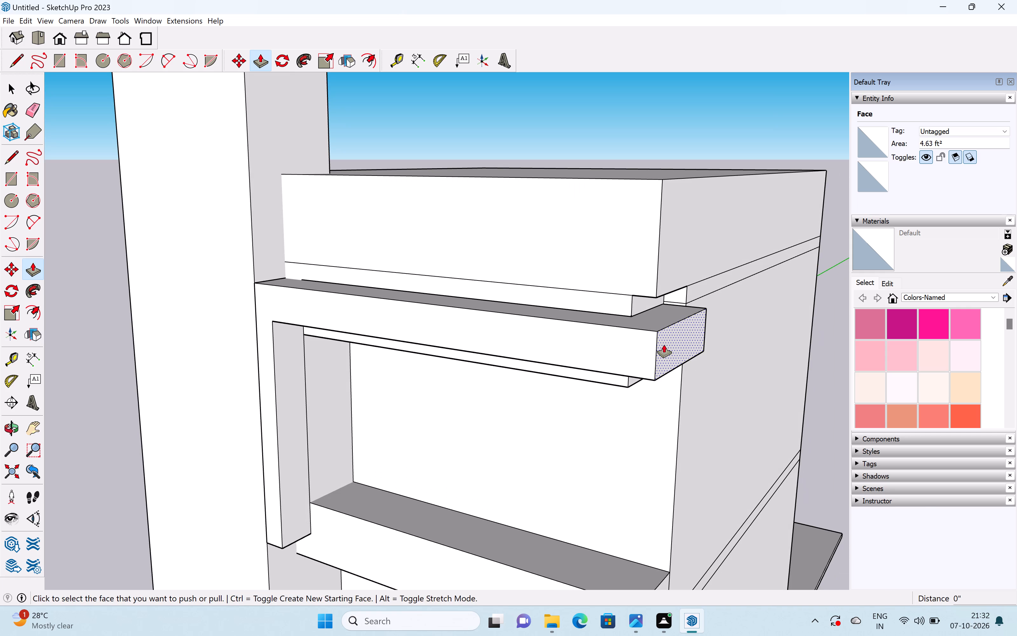
left_click_drag(667, 348, 660, 379)
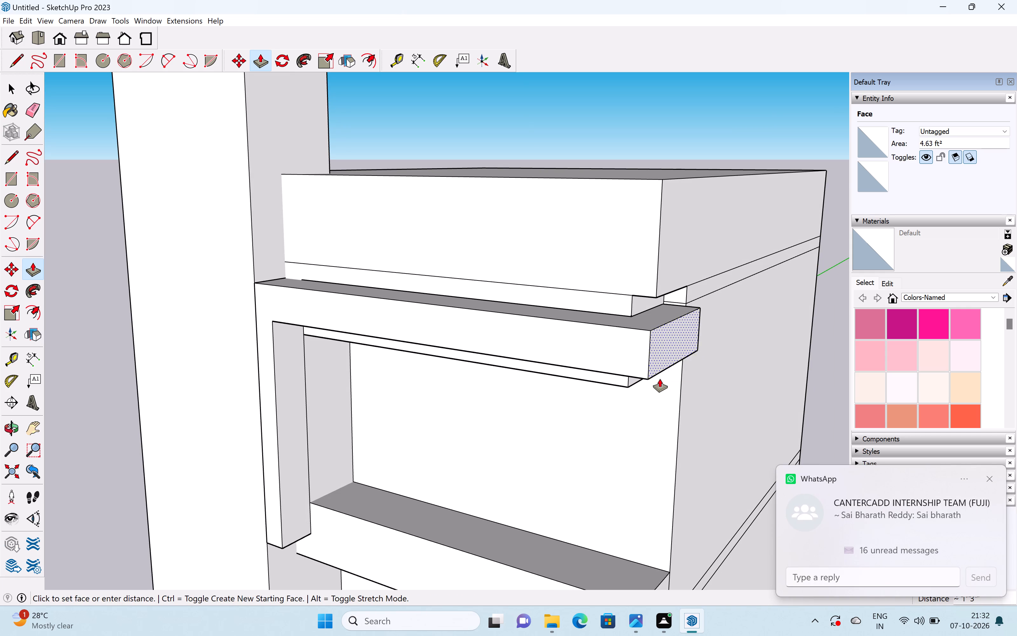
left_click_drag(660, 379, 738, 301)
scroll(735, 313, "down", 6)
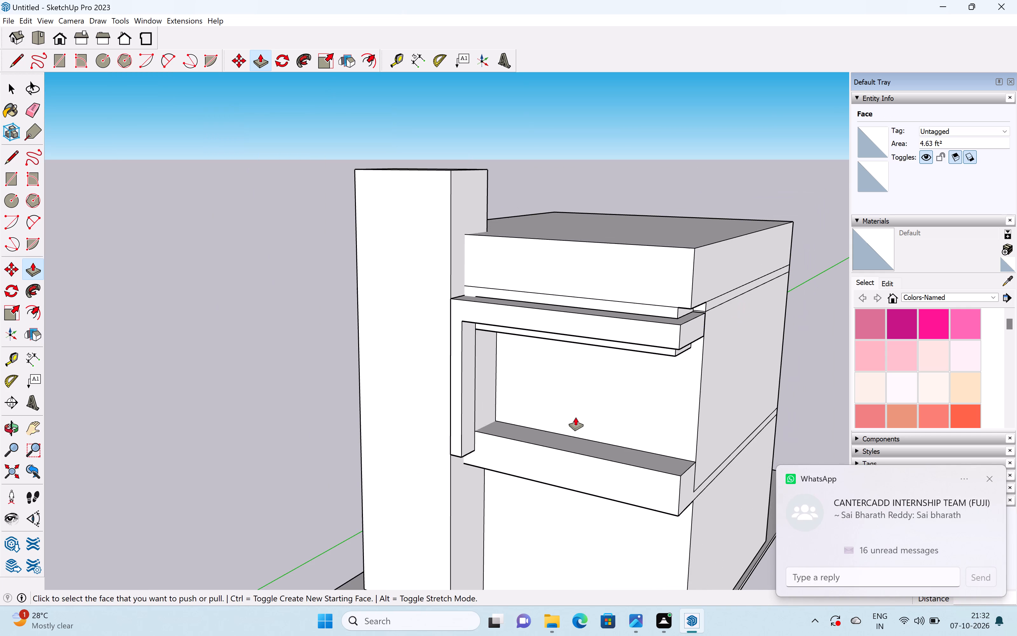
Push/Pull the beam's top face up 6 9/16" to the bottom of the parapet block above it.
key("space")
middle_click_drag(582, 407, 698, 361)
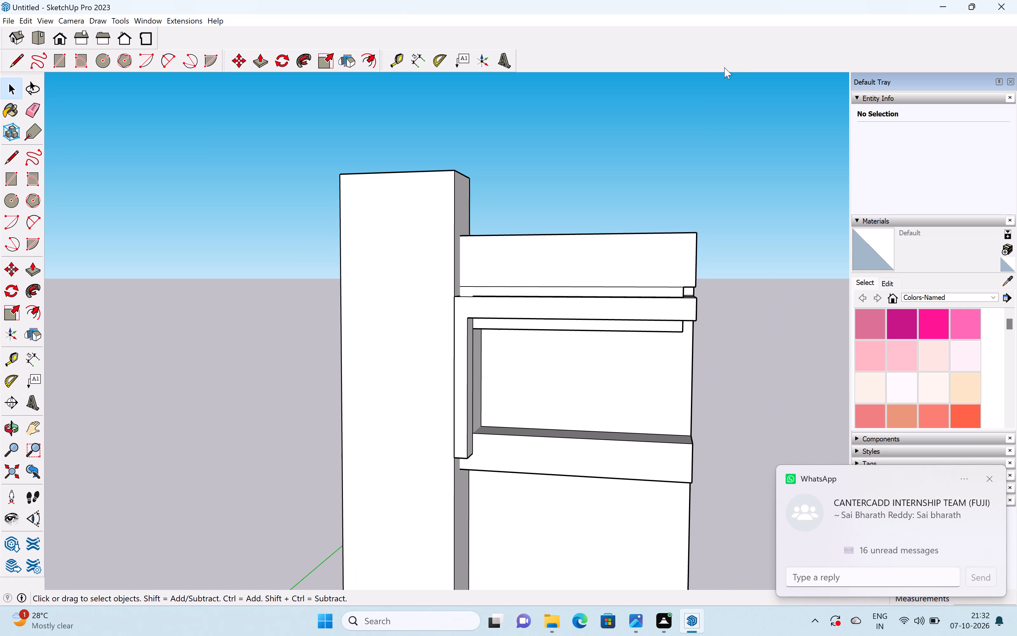
scroll(638, 301, "up", 5)
middle_click_drag(642, 290, 564, 351)
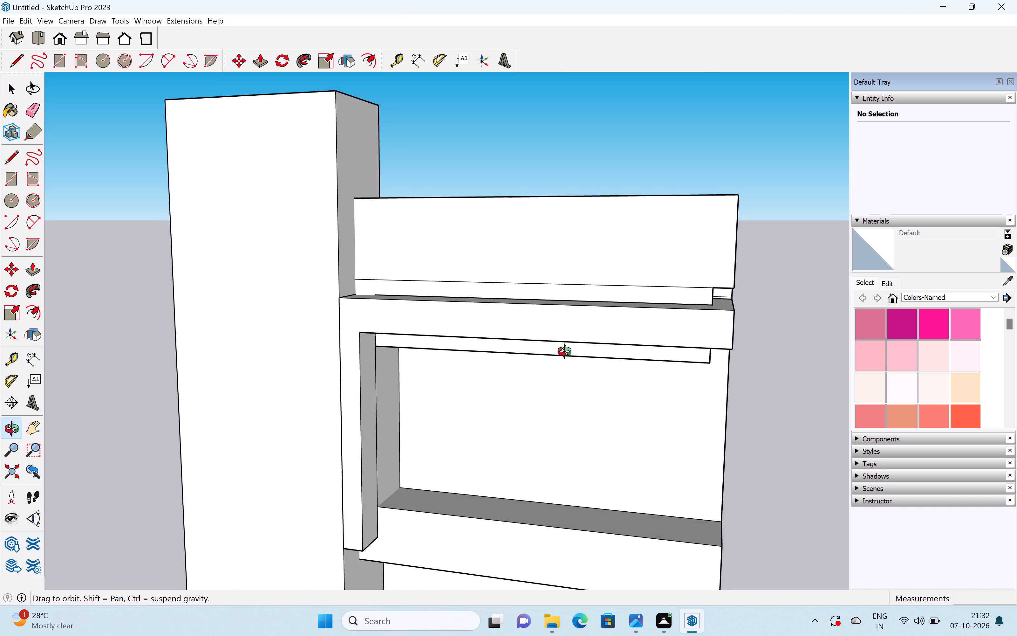
middle_click_drag(564, 351, 547, 362)
scroll(629, 320, "up", 3)
key("p")
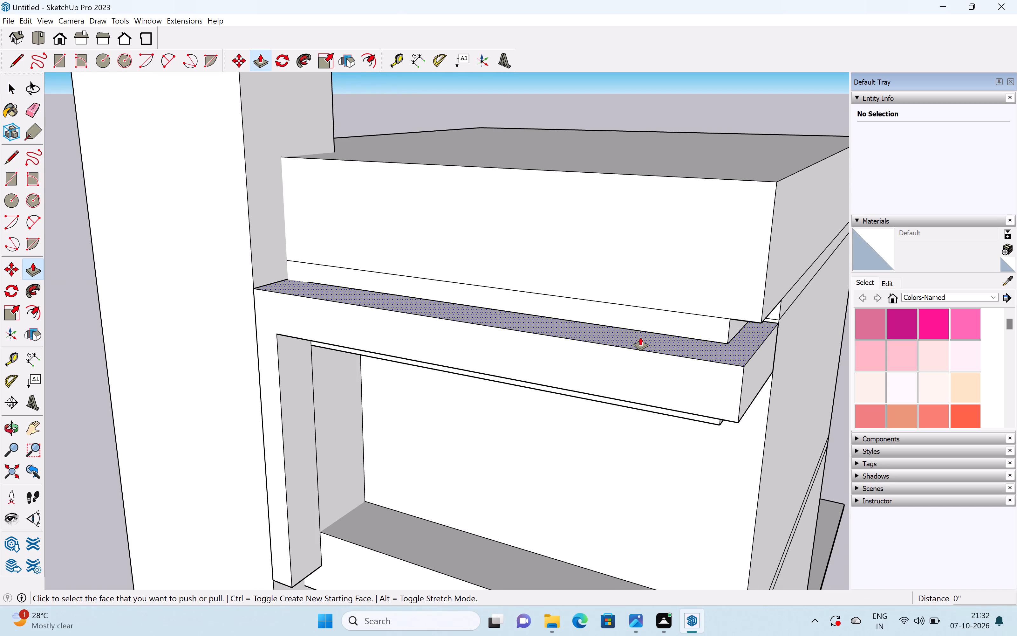
left_click_drag(640, 337, 653, 315)
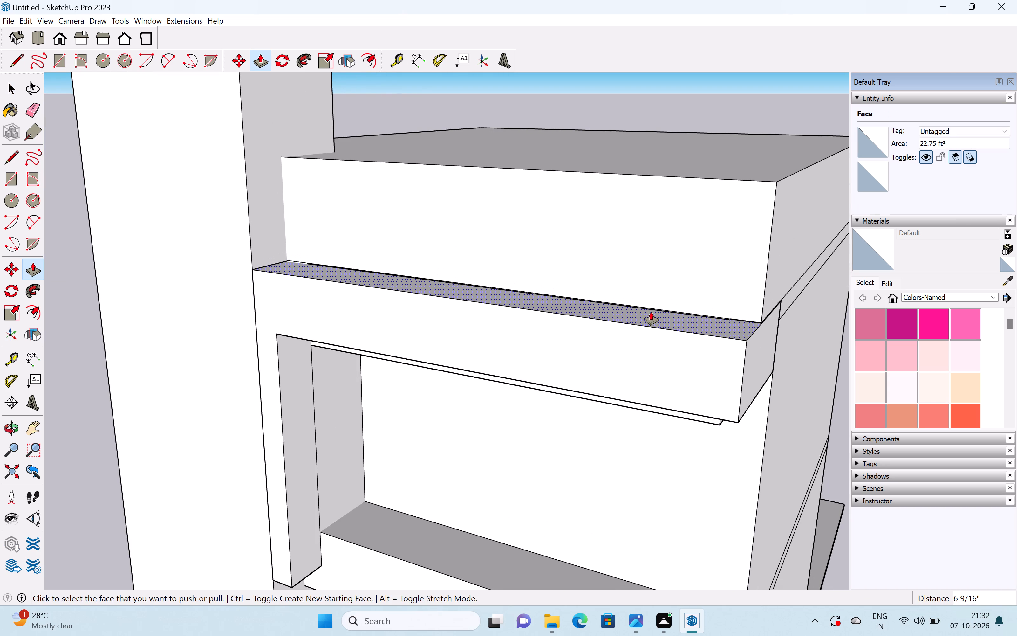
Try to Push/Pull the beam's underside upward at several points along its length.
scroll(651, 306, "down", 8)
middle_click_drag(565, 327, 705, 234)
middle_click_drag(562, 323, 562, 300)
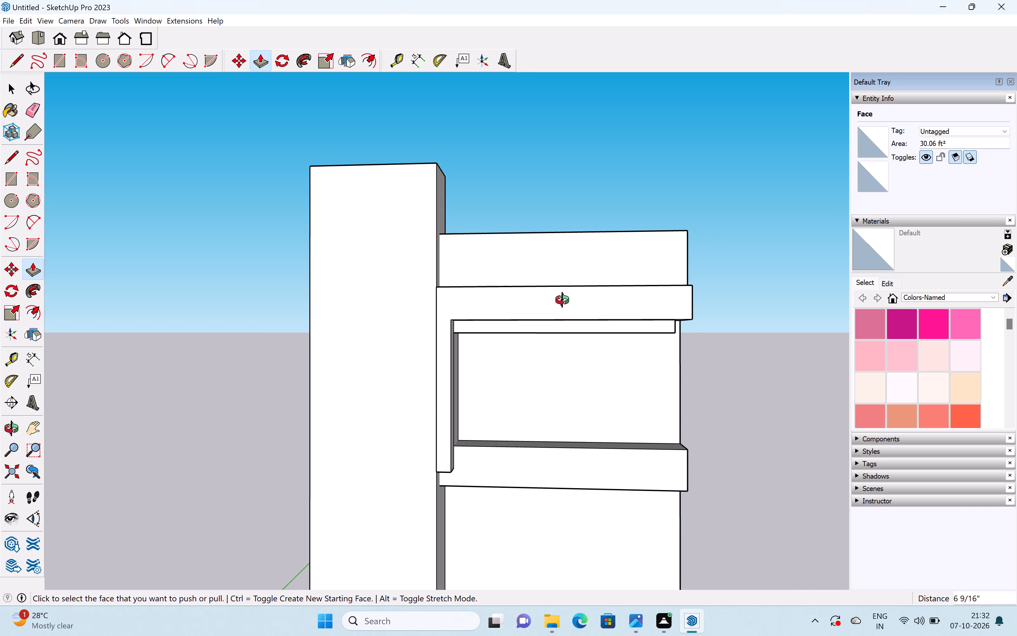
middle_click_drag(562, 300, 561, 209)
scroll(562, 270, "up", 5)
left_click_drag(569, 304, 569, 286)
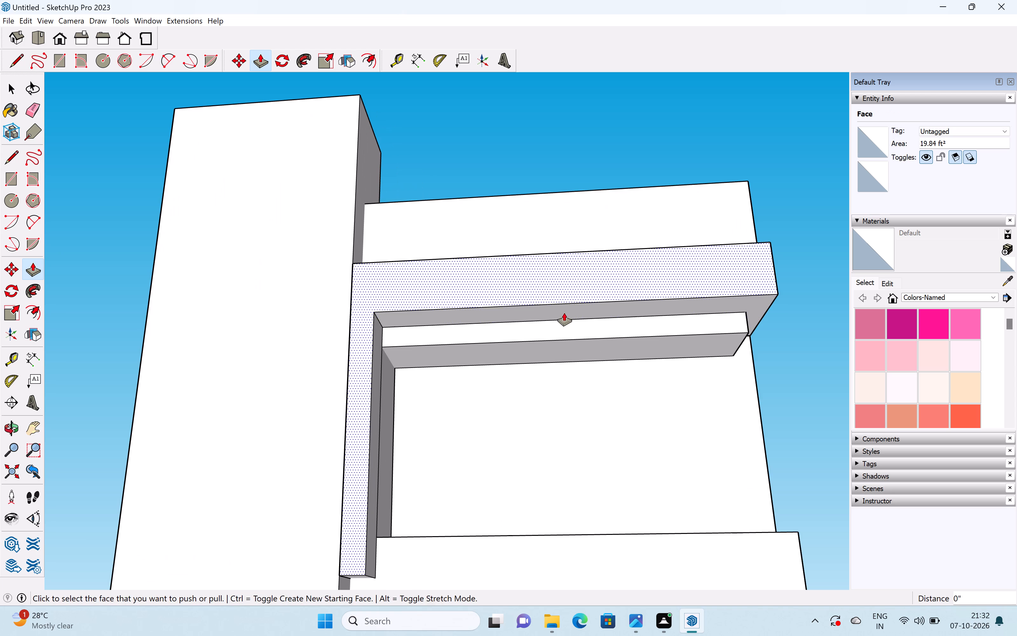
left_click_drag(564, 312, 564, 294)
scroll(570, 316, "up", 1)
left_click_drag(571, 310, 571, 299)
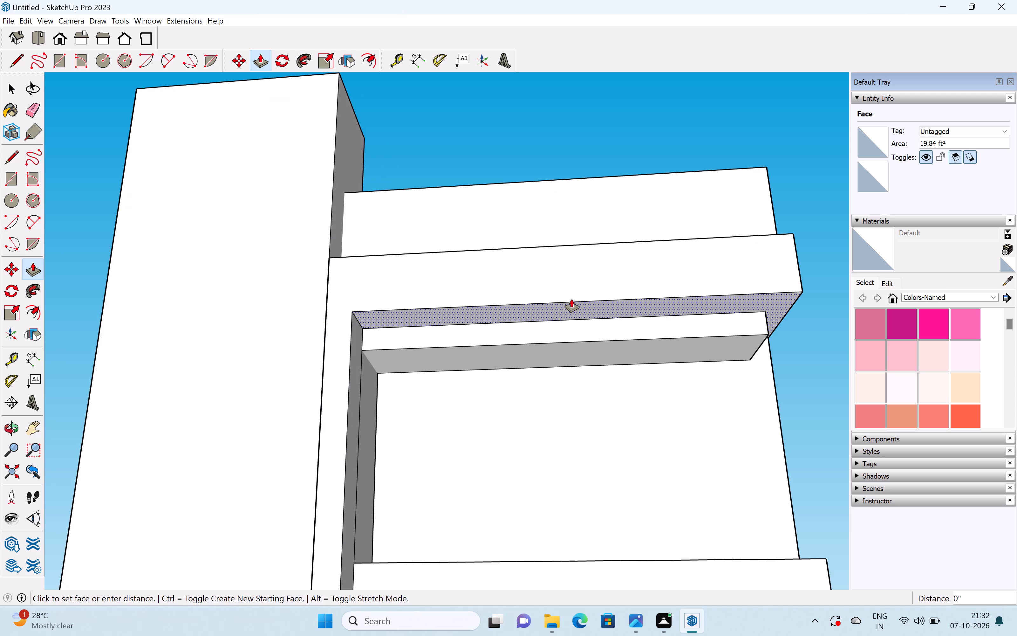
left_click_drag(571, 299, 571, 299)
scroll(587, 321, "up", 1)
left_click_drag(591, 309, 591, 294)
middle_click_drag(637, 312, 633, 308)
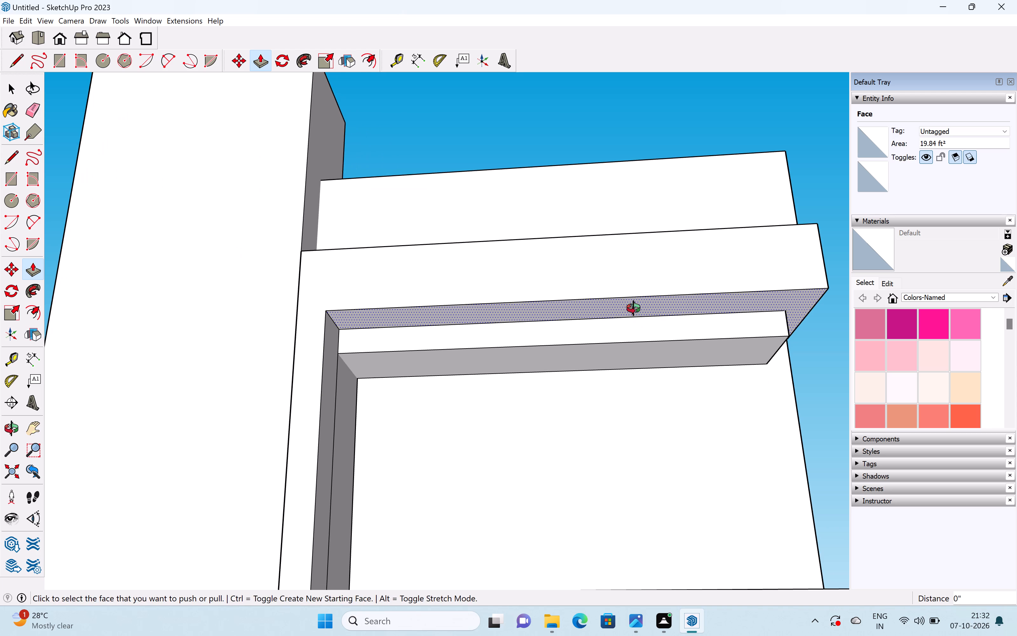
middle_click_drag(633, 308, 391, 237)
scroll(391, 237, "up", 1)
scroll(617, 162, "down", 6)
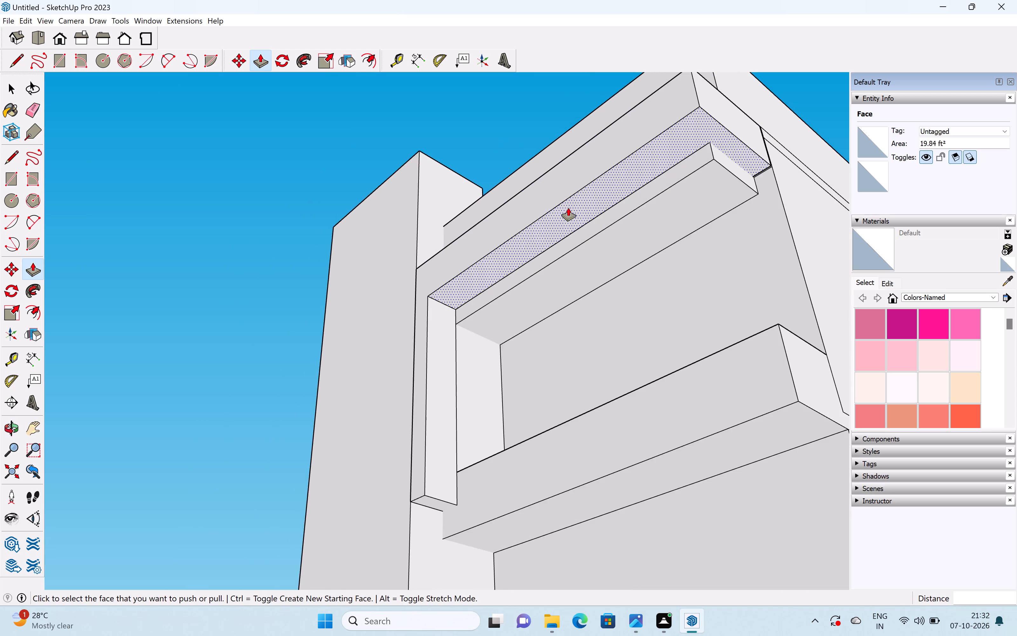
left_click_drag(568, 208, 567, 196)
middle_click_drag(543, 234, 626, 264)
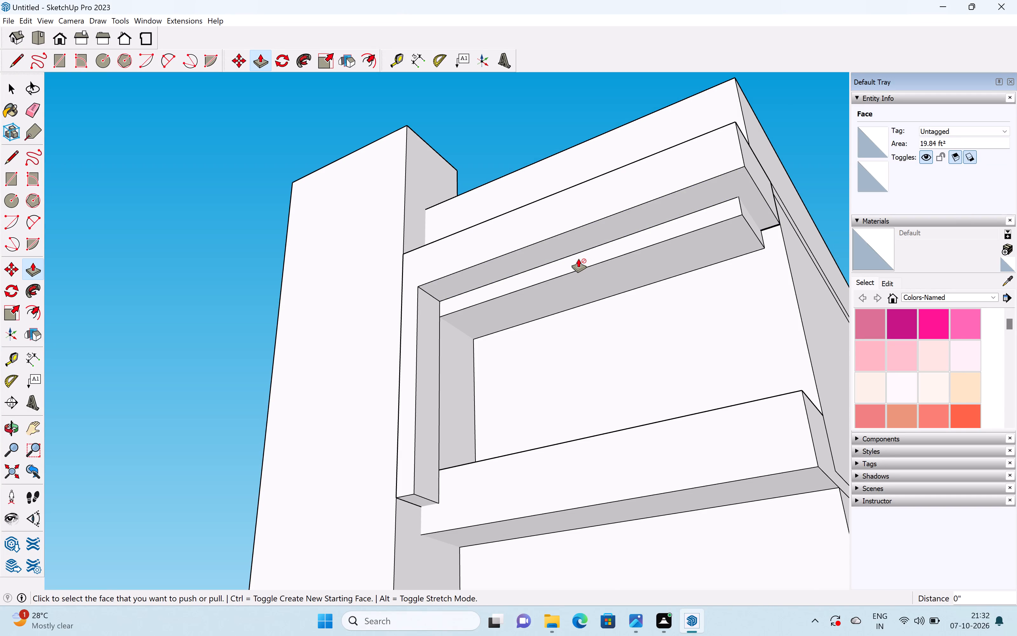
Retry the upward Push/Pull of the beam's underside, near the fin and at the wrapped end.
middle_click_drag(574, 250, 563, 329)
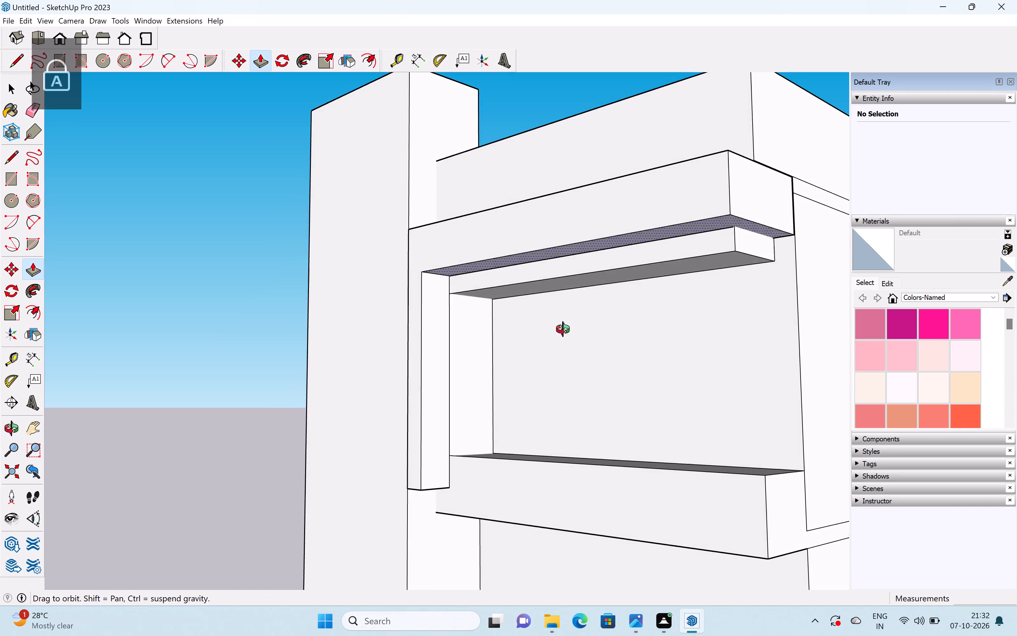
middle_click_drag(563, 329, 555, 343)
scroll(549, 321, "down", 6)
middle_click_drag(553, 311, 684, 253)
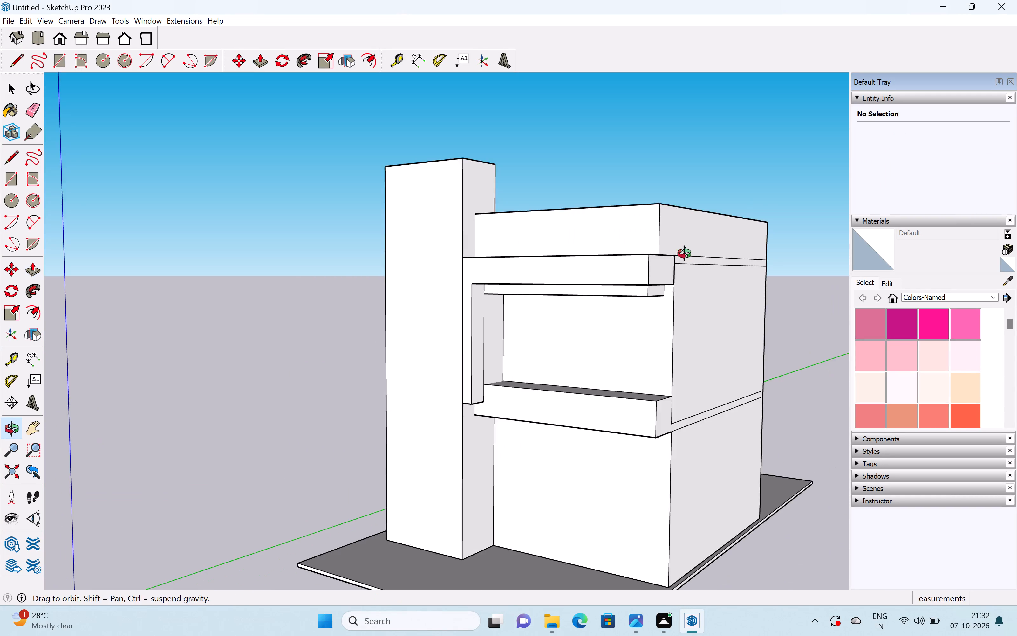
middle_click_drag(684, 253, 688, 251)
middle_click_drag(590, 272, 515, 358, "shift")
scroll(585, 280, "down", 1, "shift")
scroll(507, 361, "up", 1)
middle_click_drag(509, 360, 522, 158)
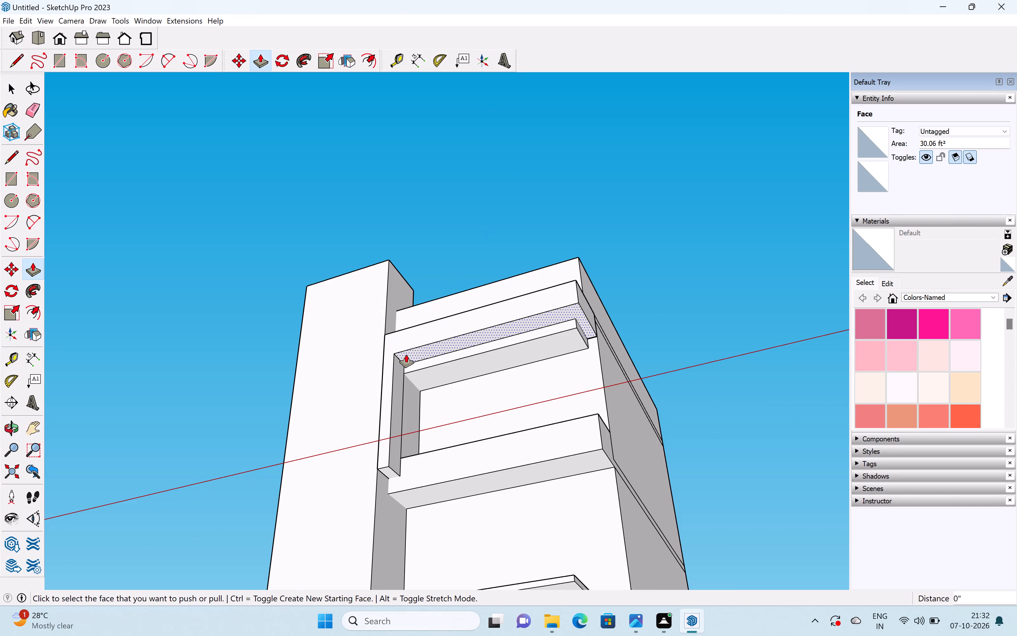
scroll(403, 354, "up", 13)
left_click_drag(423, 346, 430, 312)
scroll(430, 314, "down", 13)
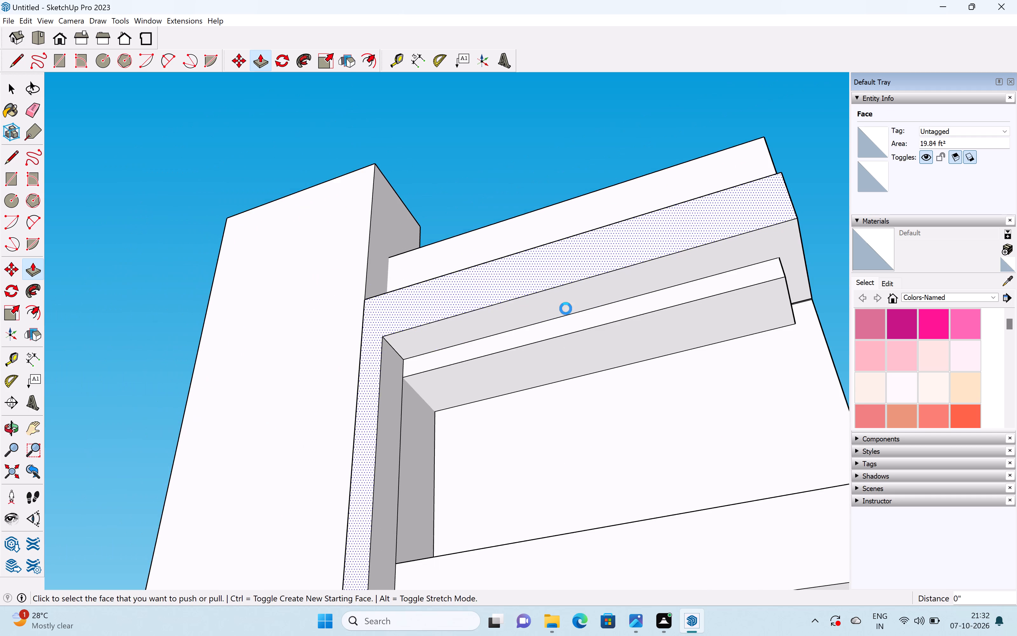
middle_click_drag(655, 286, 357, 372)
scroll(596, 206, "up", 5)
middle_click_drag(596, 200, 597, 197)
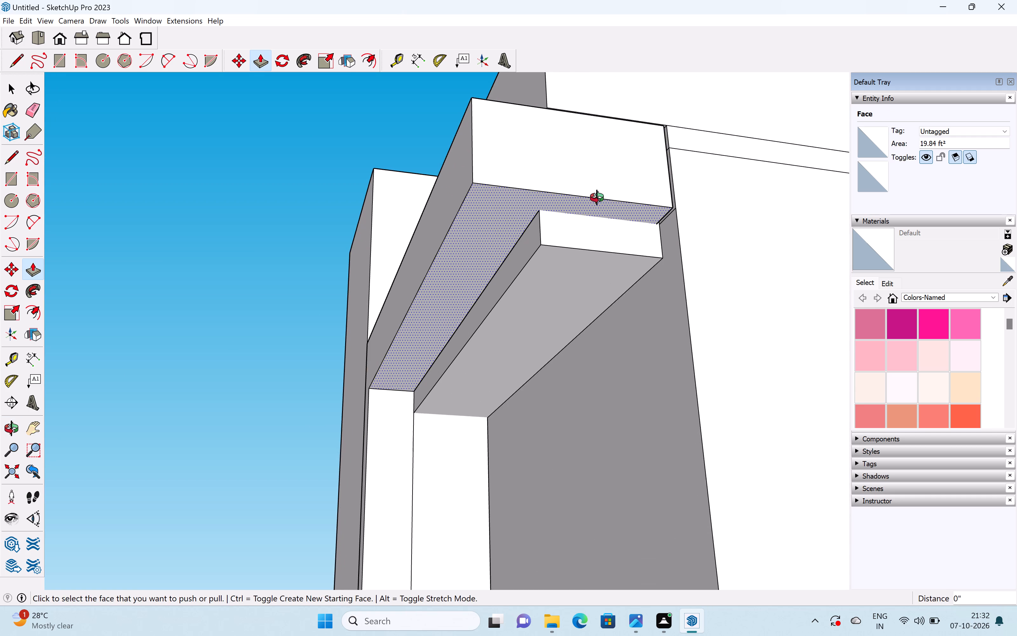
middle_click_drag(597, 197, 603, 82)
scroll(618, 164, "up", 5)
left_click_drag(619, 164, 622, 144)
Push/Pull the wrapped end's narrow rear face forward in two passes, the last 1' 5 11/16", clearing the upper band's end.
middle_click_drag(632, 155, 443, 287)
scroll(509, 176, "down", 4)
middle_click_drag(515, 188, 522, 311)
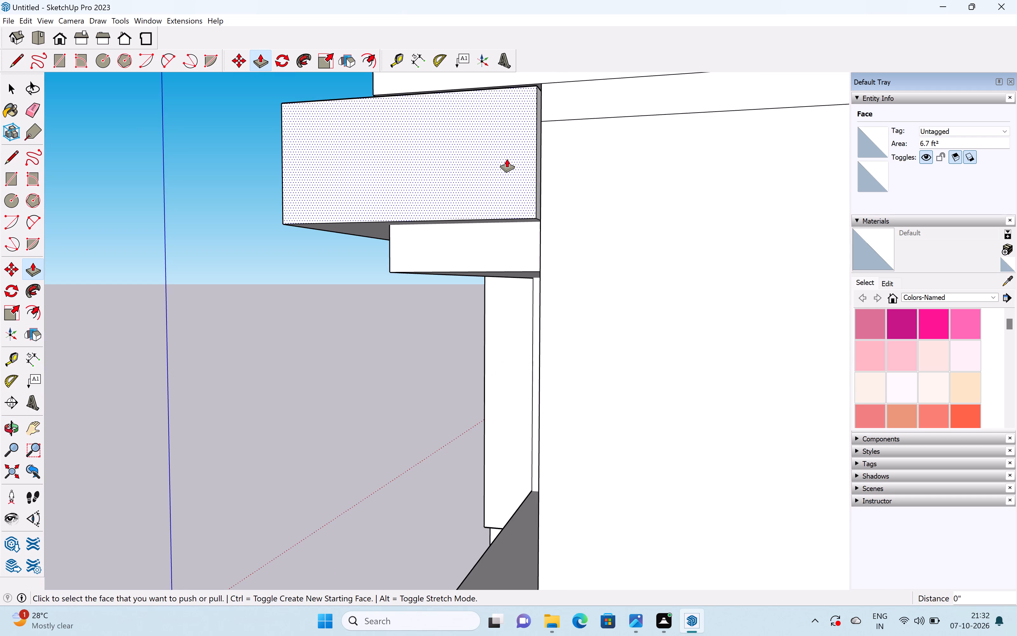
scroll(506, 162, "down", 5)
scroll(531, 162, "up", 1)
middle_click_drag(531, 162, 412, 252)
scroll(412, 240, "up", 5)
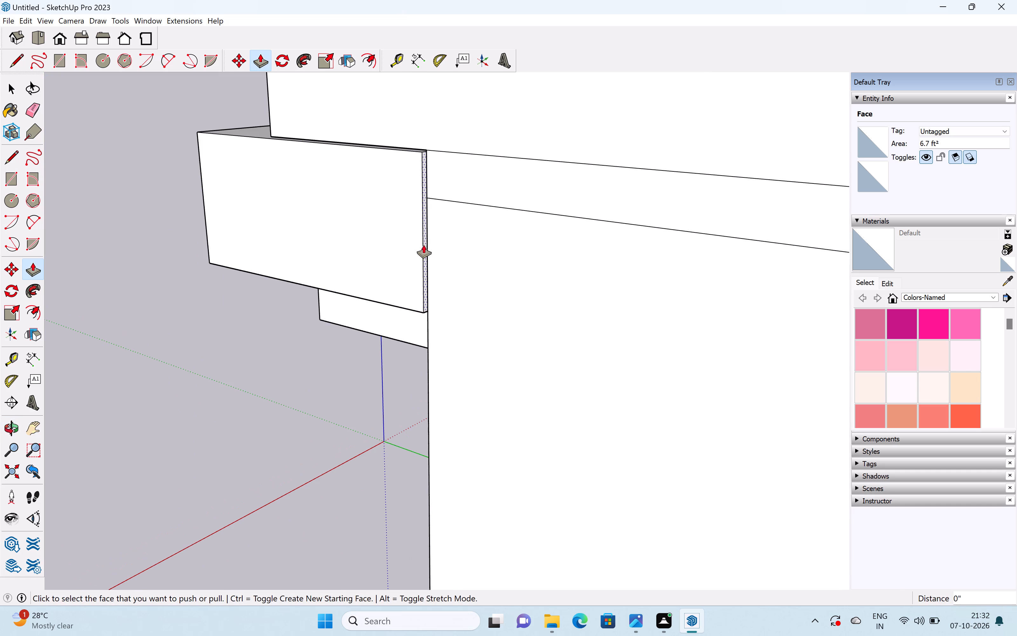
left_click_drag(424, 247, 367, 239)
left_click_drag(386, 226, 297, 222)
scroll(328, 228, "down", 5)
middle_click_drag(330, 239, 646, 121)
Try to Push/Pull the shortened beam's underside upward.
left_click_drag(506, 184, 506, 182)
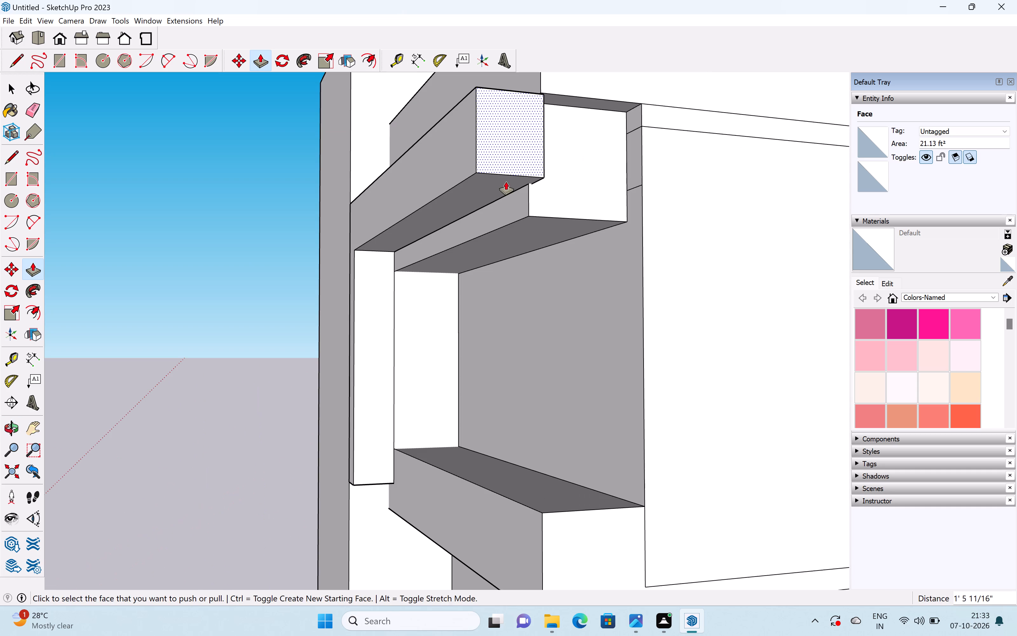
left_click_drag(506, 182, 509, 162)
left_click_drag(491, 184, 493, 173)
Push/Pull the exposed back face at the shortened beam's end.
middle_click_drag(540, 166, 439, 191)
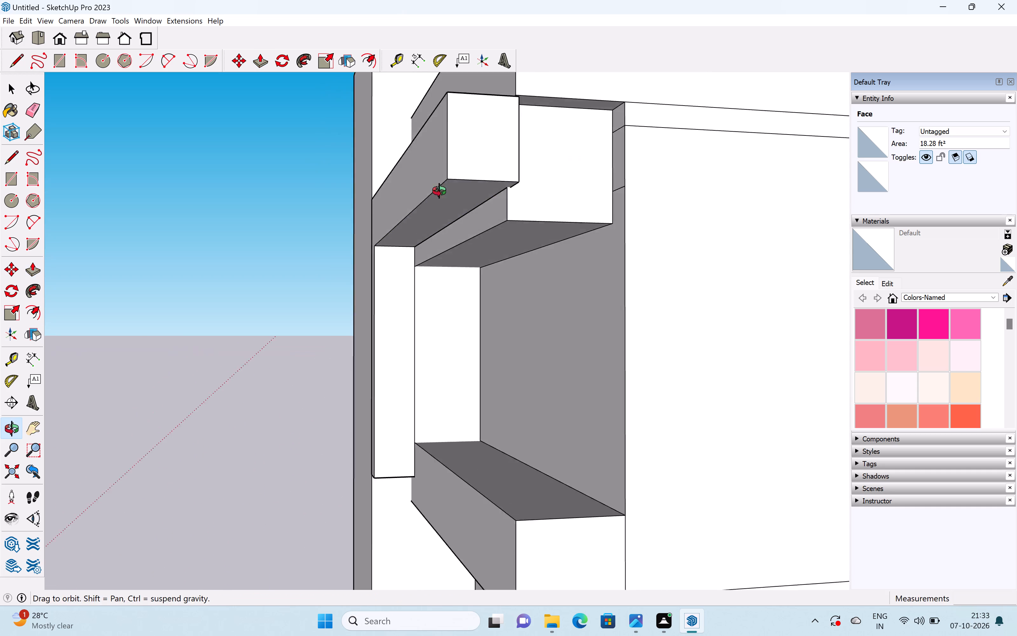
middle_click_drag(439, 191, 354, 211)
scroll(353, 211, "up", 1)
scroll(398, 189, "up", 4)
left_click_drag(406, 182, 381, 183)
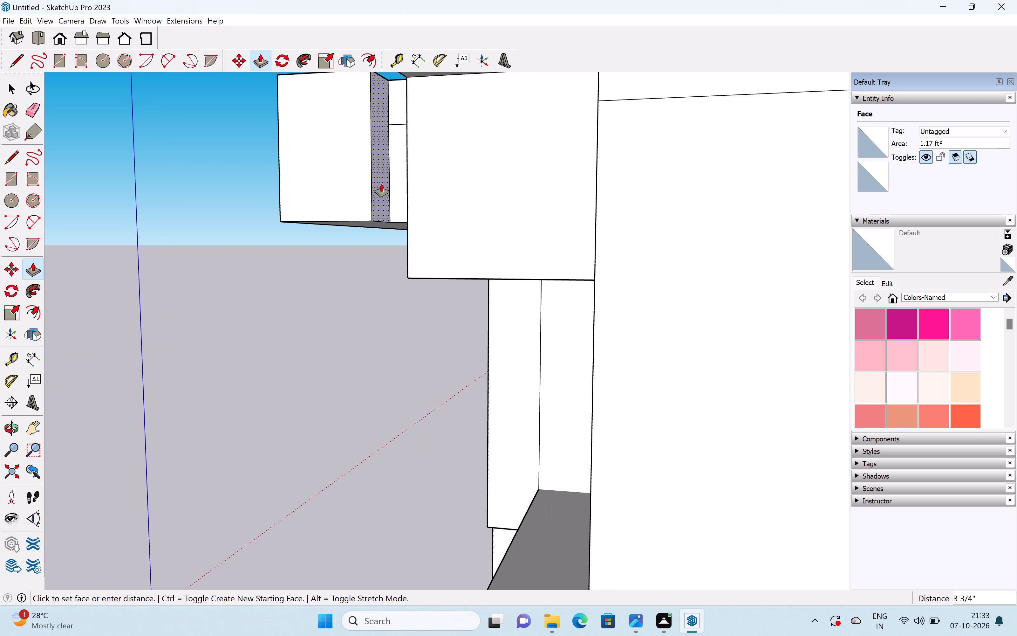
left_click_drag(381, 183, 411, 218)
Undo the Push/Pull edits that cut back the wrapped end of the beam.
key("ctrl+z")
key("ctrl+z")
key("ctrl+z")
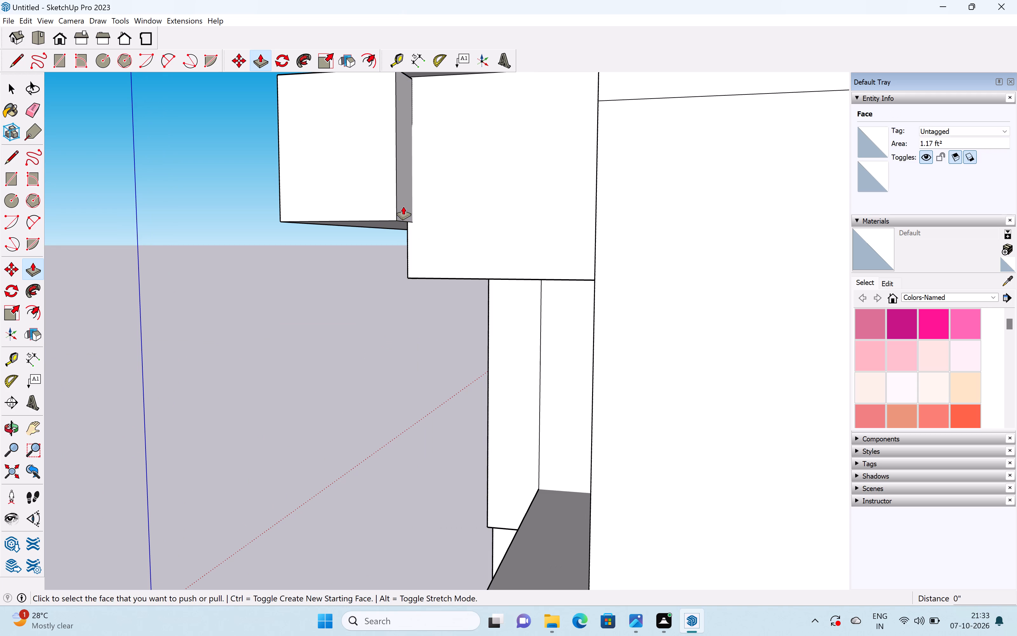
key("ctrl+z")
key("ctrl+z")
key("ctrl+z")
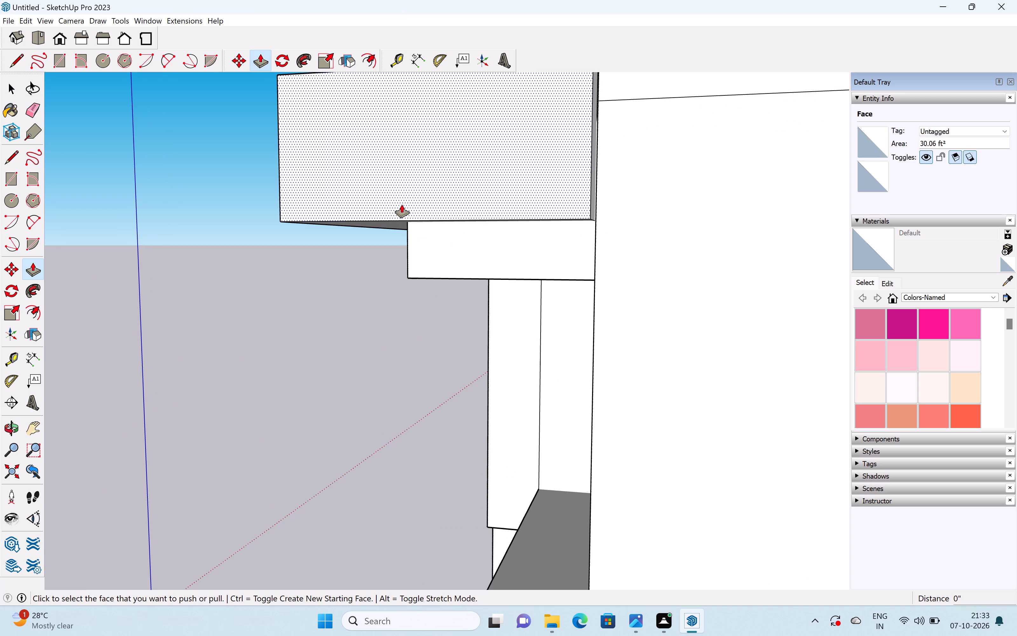
Push/Pull the beam's top face down 3 13/16", leaving a gap below the parapet block.
scroll(400, 206, "down", 6)
middle_click_drag(366, 222, 787, 197)
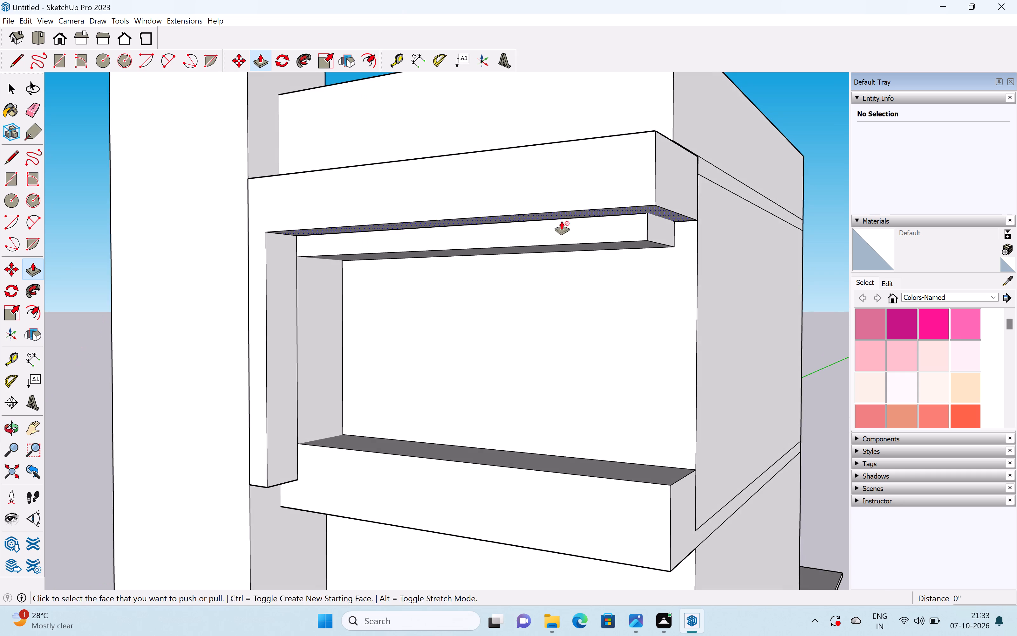
middle_click_drag(566, 215, 780, 79)
scroll(556, 198, "down", 8)
middle_click_drag(561, 203, 443, 393)
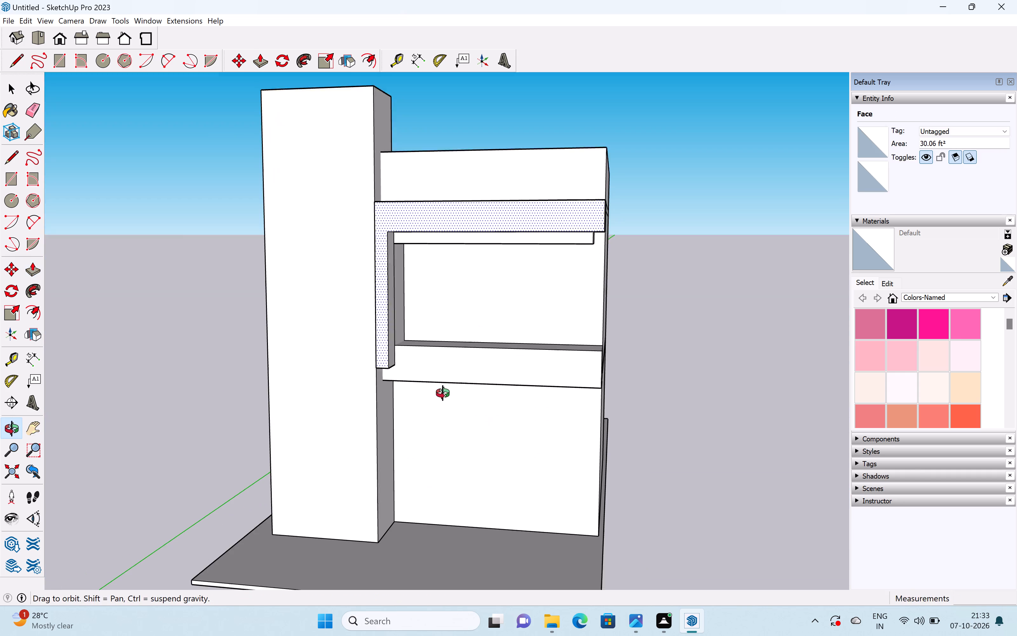
middle_click_drag(443, 393, 441, 394)
middle_click_drag(525, 228, 488, 379)
scroll(527, 252, "up", 5)
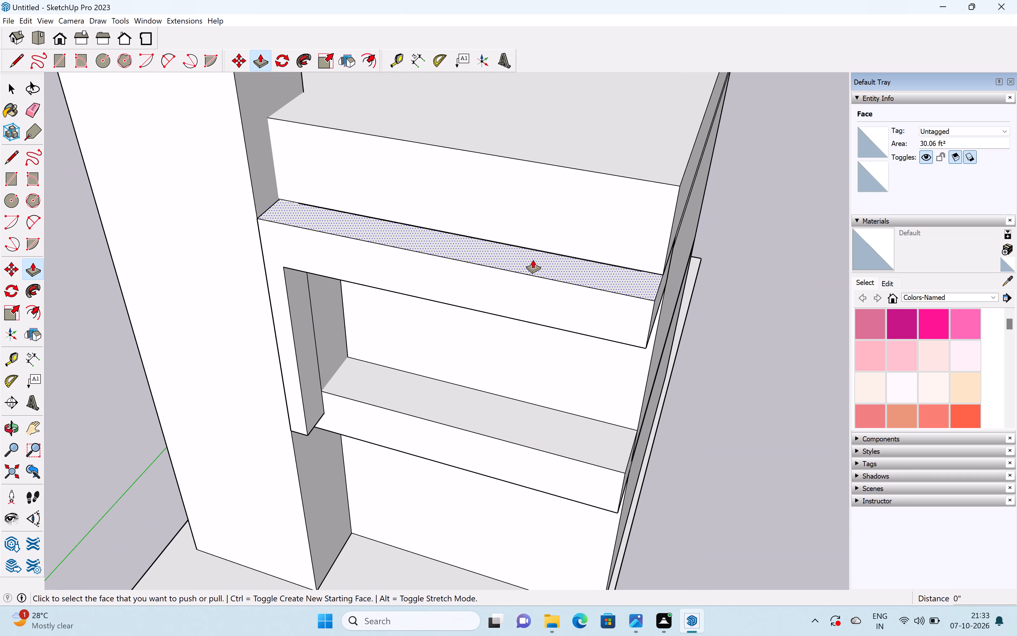
left_click_drag(533, 260, 533, 268)
Open the building's geometry for editing and Push/Pull the underside of the recessed upper band slightly upward.
scroll(535, 264, "down", 7)
middle_click_drag(501, 268, 605, 105)
scroll(605, 105, "up", 1)
scroll(570, 162, "down", 4)
middle_click_drag(542, 189, 542, 113)
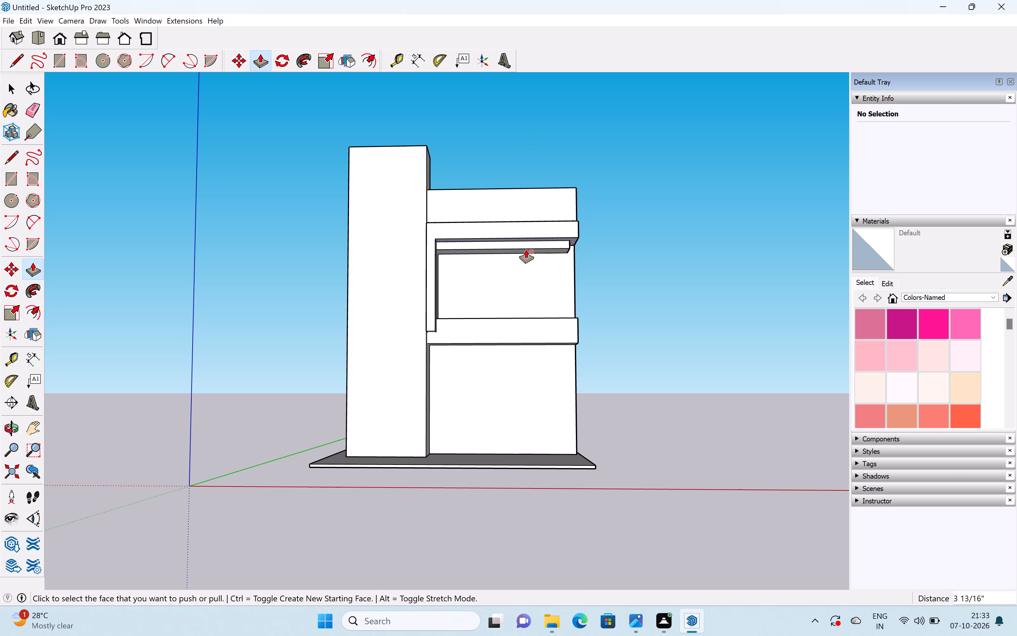
middle_click_drag(526, 246, 537, 189)
scroll(497, 270, "up", 6)
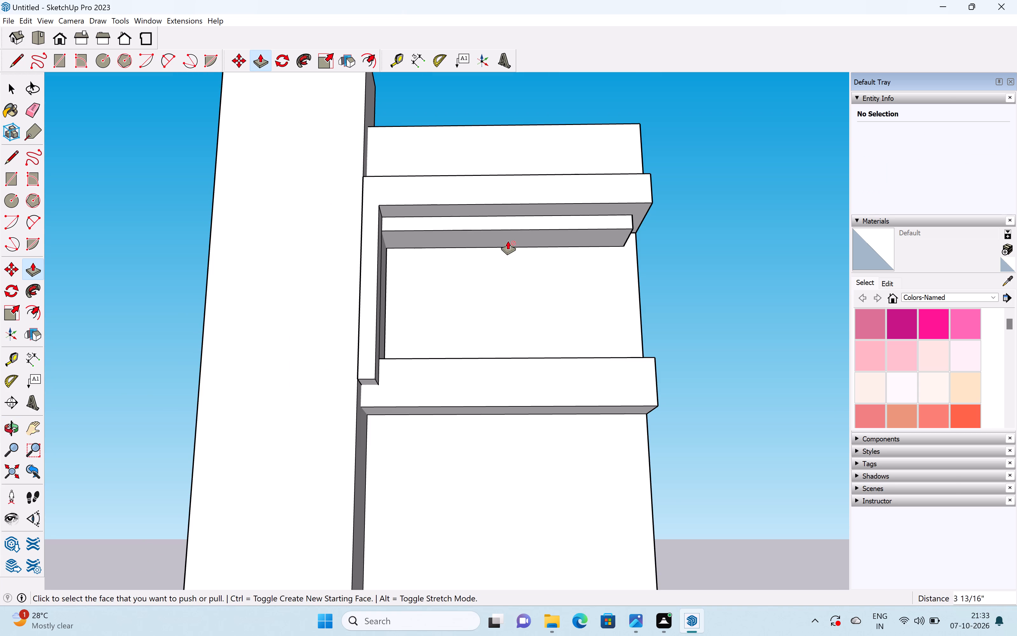
key("space")
left_click(506, 239)
triple_click(506, 239)
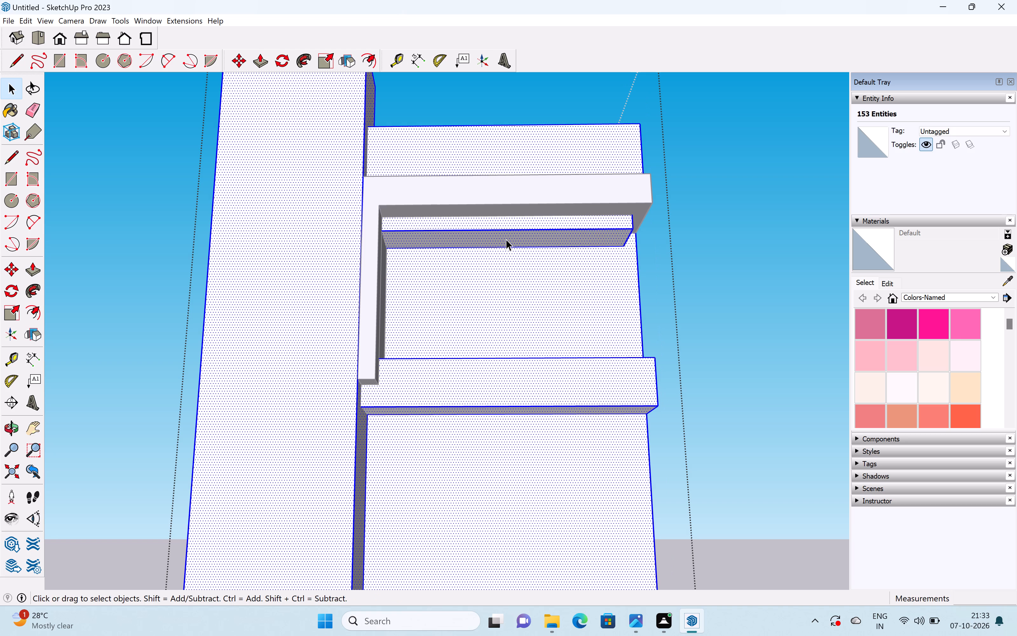
key("p")
left_click_drag(504, 235, 504, 228)
scroll(504, 228, "down", 2)
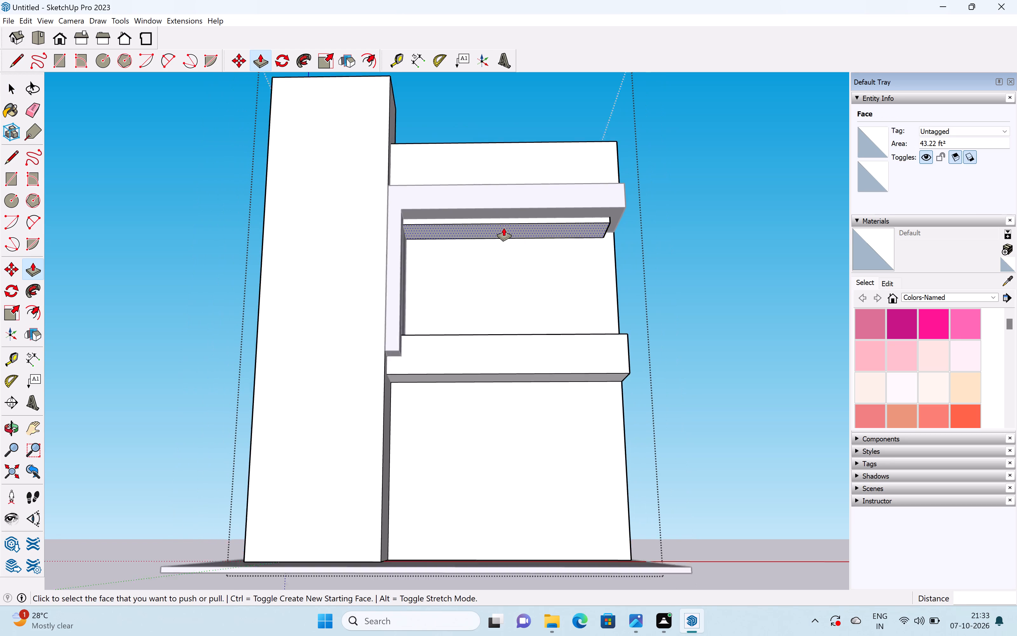
scroll(504, 228, "down", 3)
key("space")
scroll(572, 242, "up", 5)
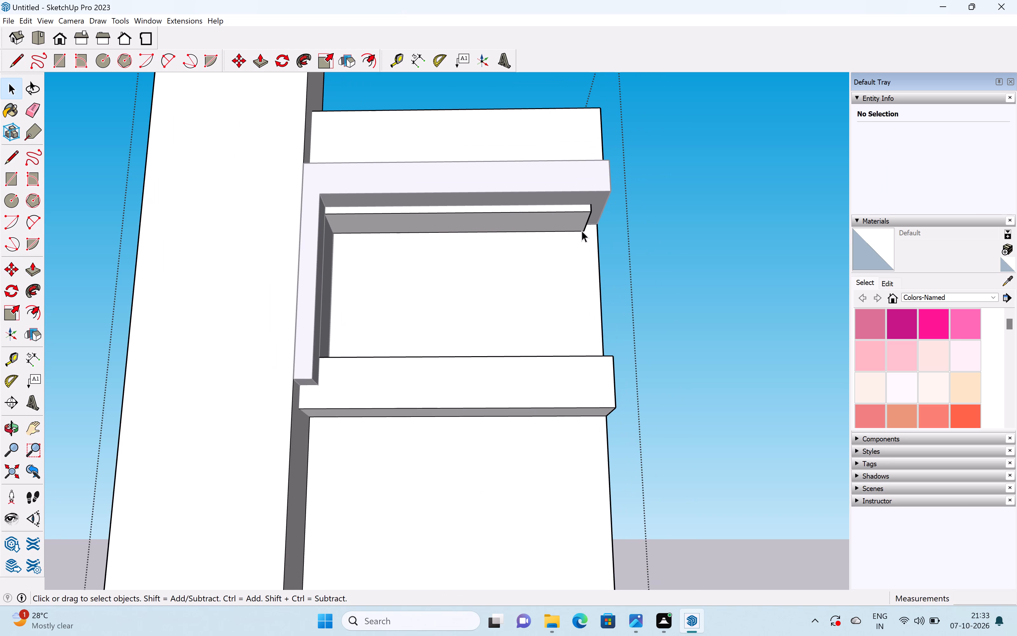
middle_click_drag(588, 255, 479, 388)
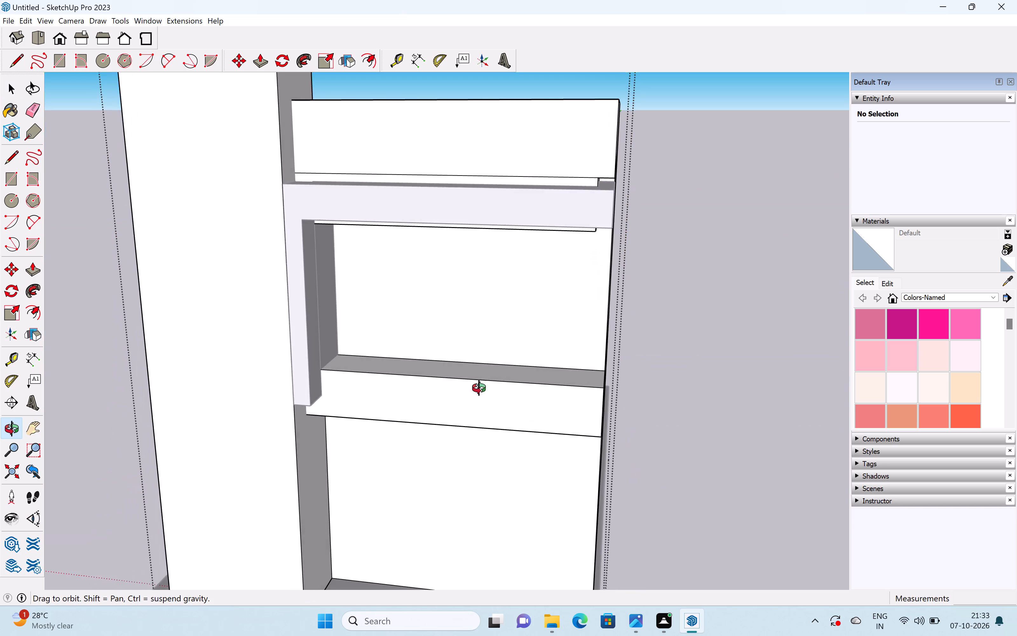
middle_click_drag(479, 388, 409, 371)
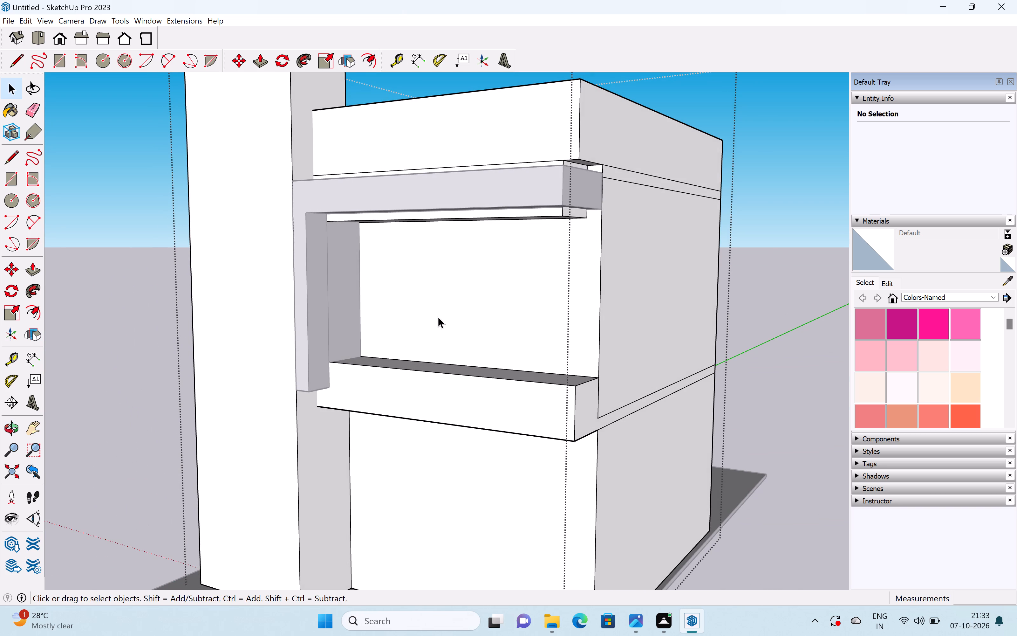
Push/Pull the recessed end face of the strip below the beam outward 7 13/16", to the building's corner.
scroll(574, 211, "up", 5)
key("p")
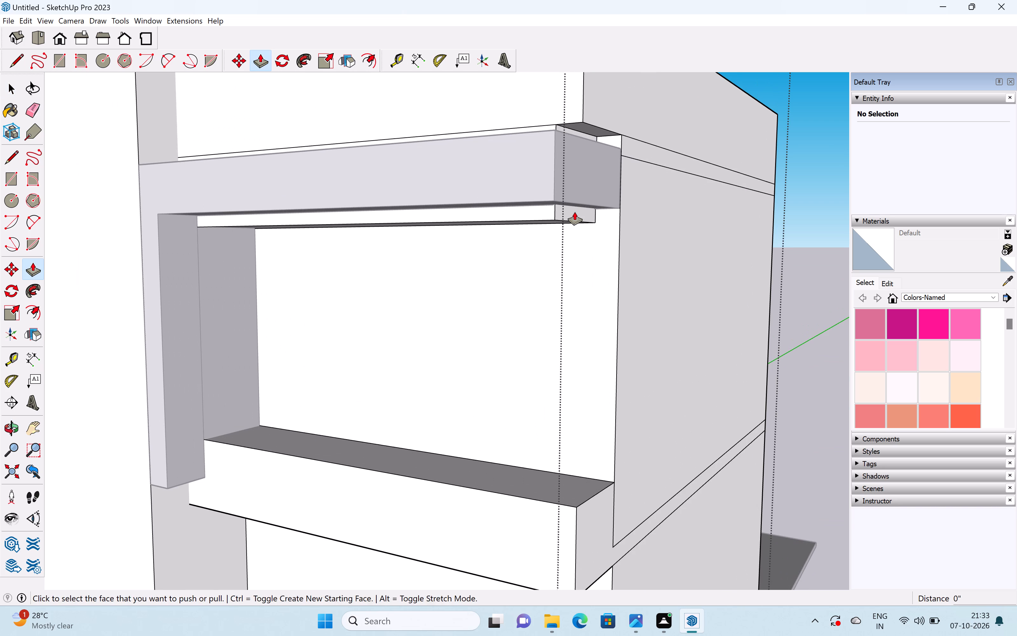
left_click_drag(571, 210, 608, 234)
middle_click_drag(559, 250, 562, 248)
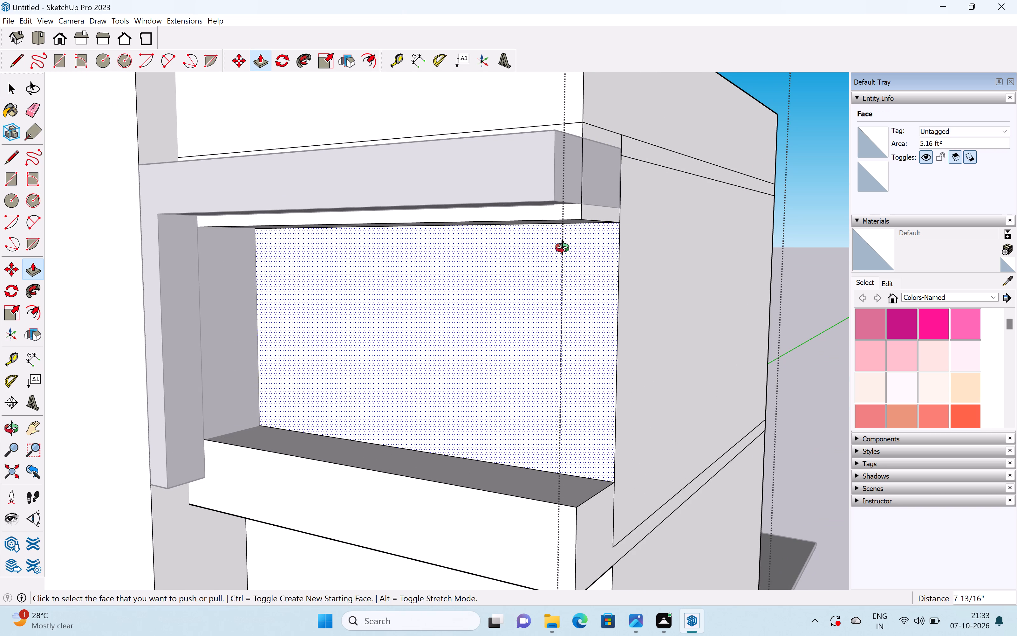
Split the upper band's underside with a line near its outer end and Push/Pull that end piece down 6' 7 5/8" as a corner pier.
middle_click_drag(562, 248, 682, 150)
key("space")
scroll(578, 234, "up", 1)
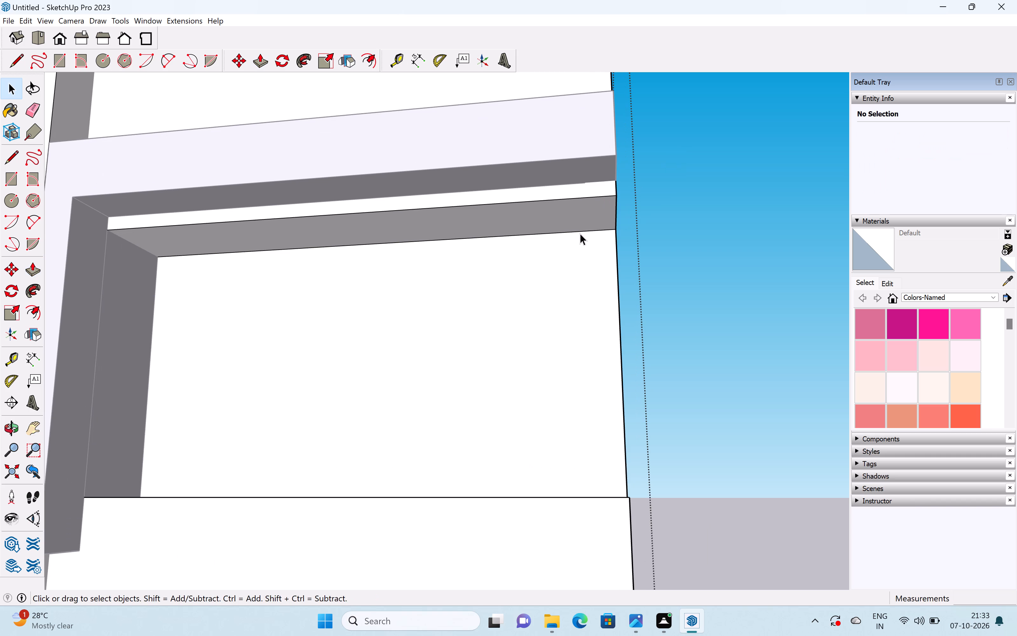
key("l")
left_click(577, 233)
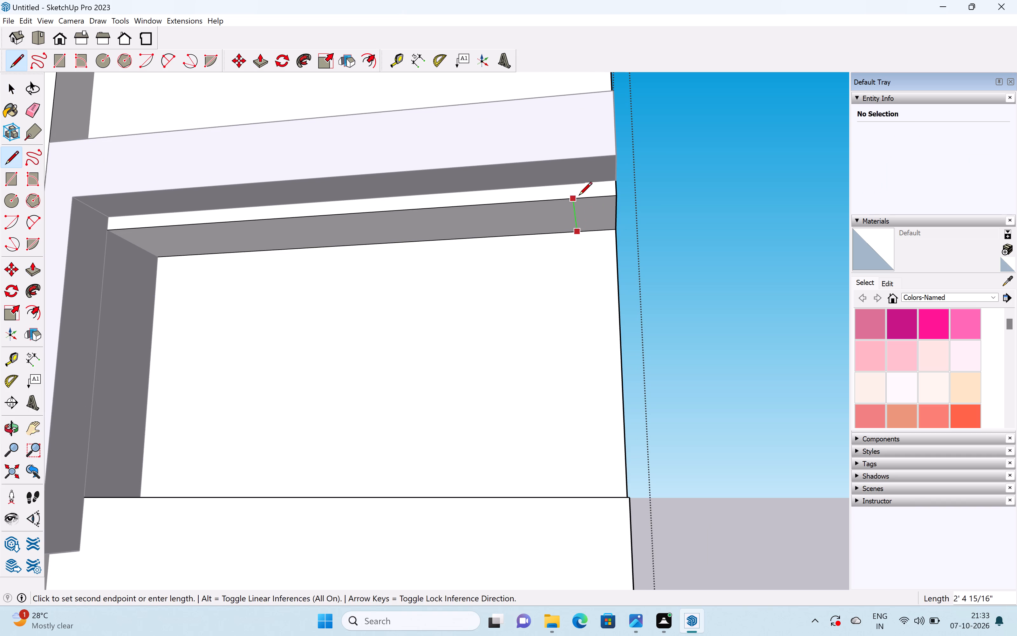
key("Left")
left_click(579, 196)
key("space")
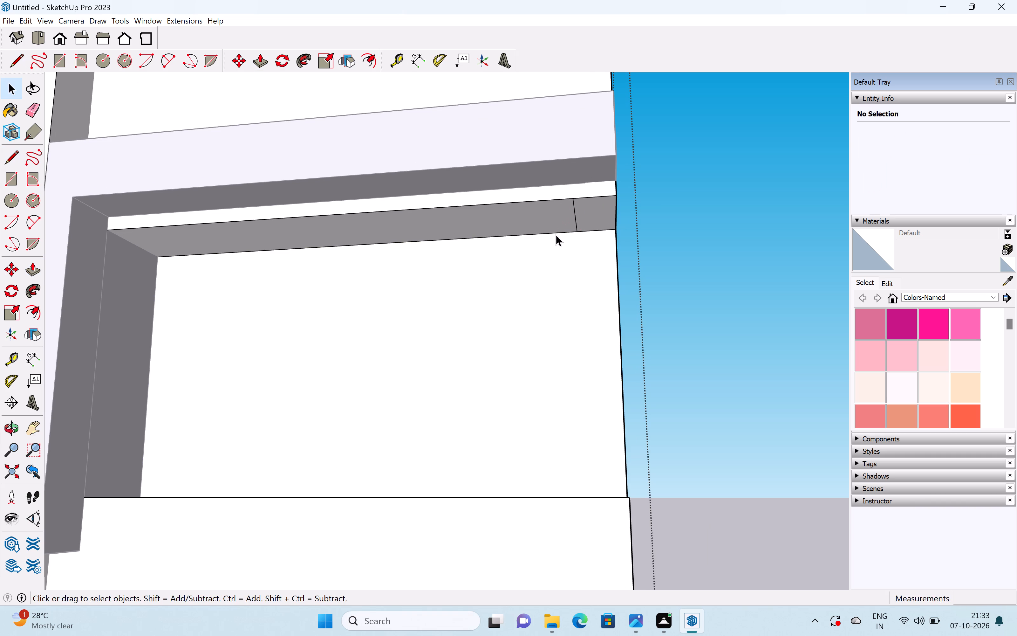
key("p")
left_click_drag(594, 216, 600, 322)
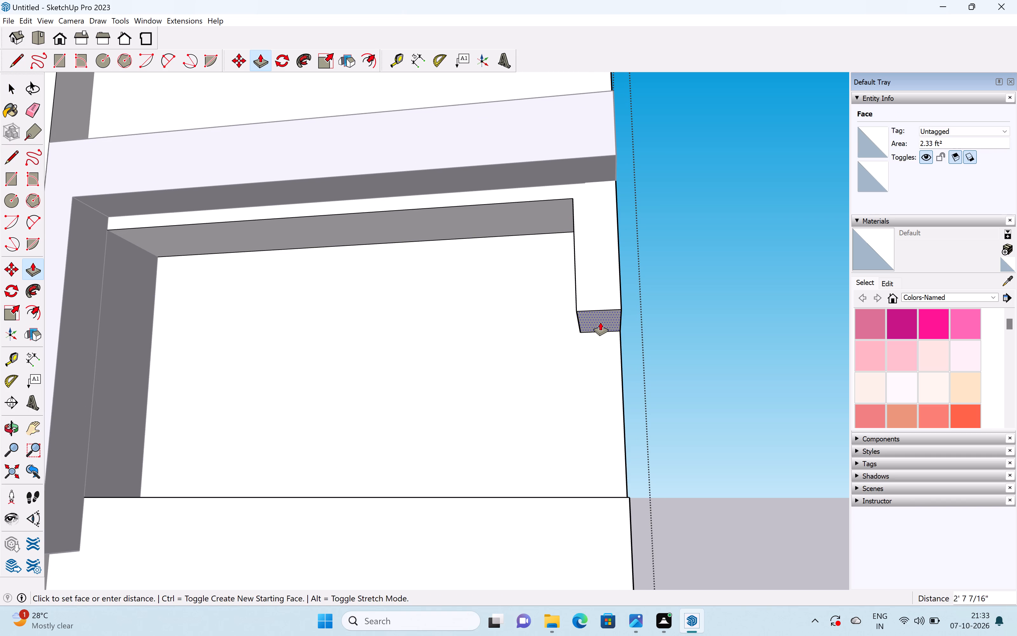
left_click_drag(600, 322, 591, 358)
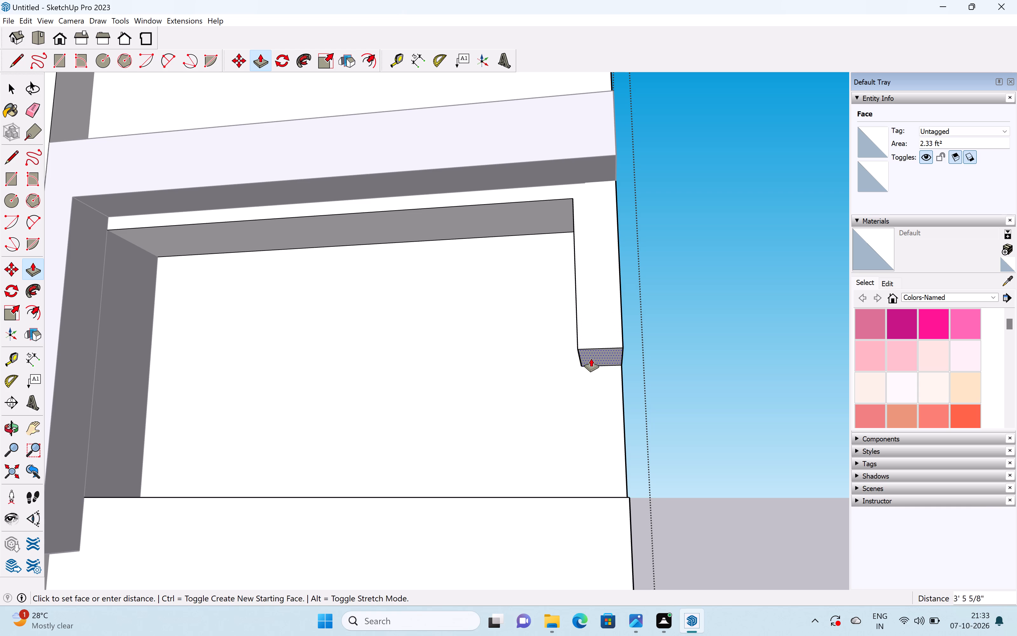
left_click_drag(591, 358, 570, 496)
Push/Pull the upper-floor wall inside the frame back 2' 4 3/8" to deepen the recess.
scroll(567, 465, "down", 6)
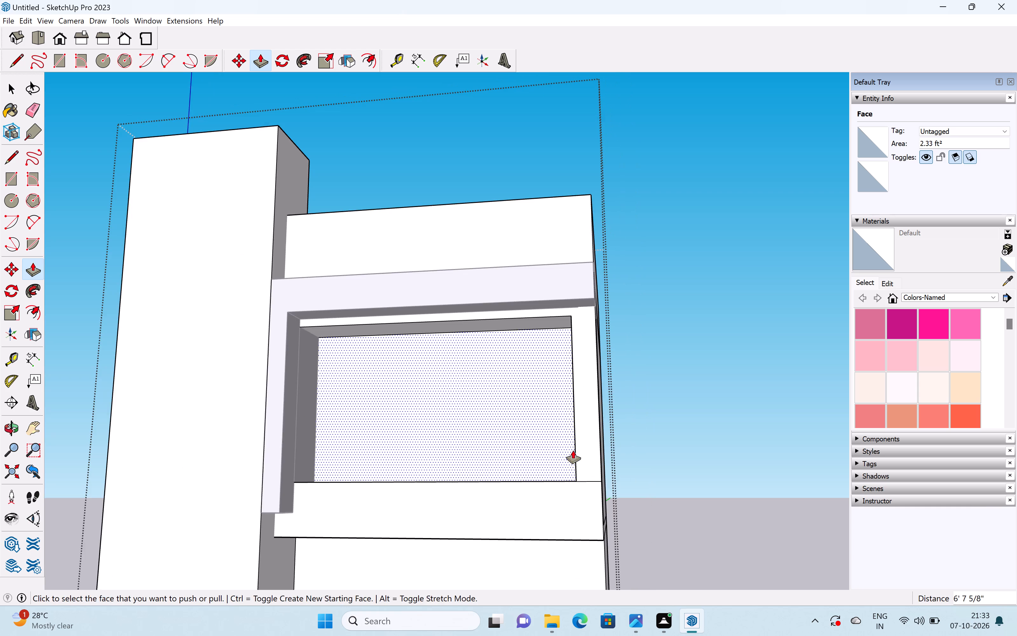
middle_click_drag(573, 450, 317, 506)
middle_click_drag(418, 474, 771, 460)
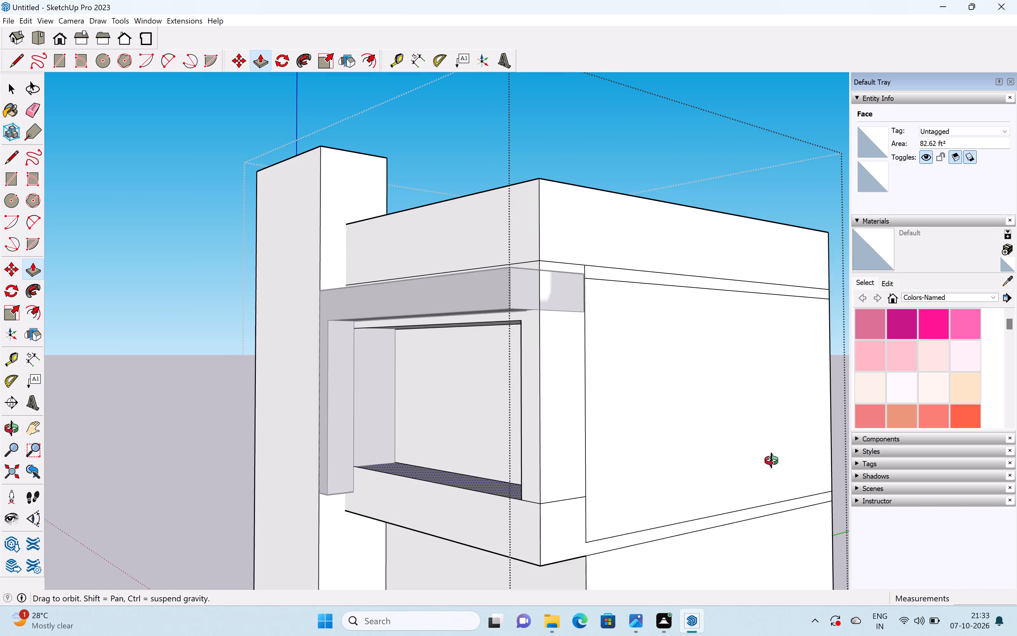
middle_click_drag(771, 460, 842, 426)
middle_click_drag(561, 389, 64, 487)
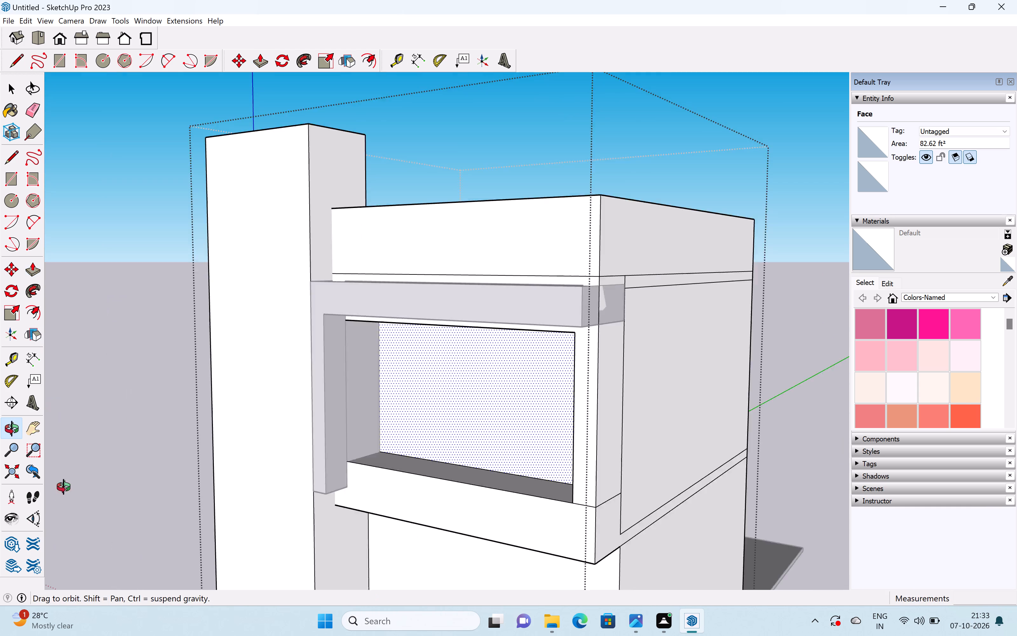
middle_click_drag(64, 487, 63, 487)
scroll(432, 380, "down", 5)
middle_click_drag(432, 390, 573, 353)
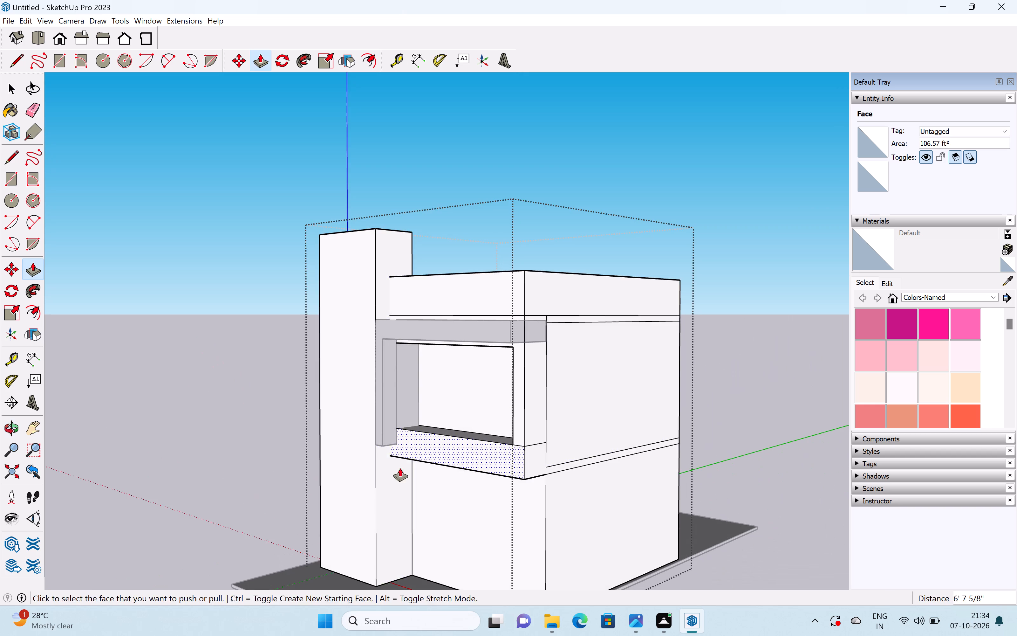
middle_click_drag(404, 468, 584, 468)
left_click_drag(464, 534, 464, 520)
left_click_drag(472, 407, 472, 406)
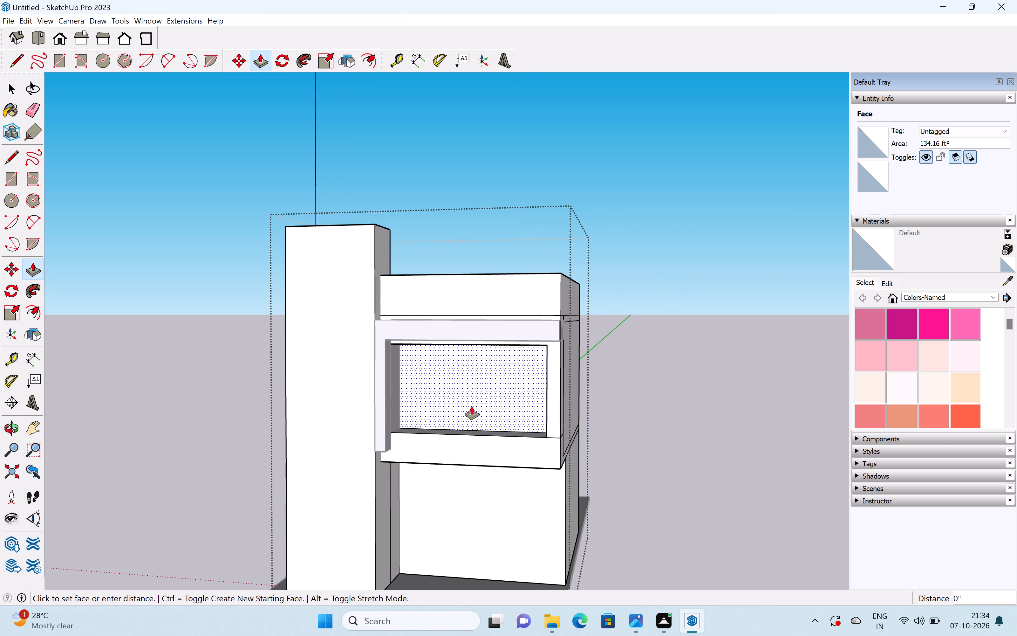
left_click_drag(472, 406, 477, 404)
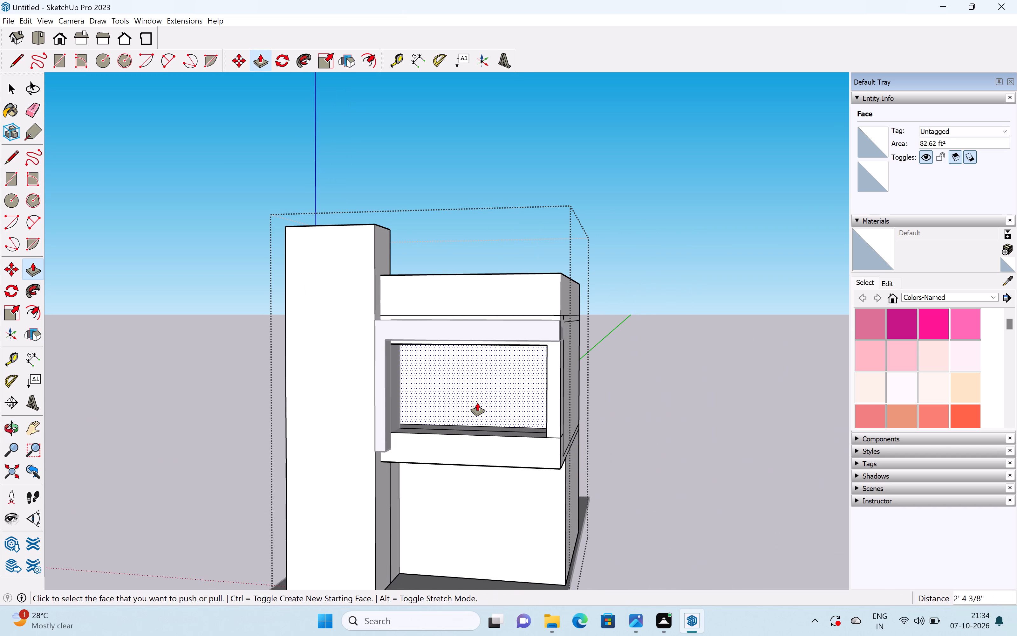
Push/Pull the recessed upper-floor wall a small distance forward.
scroll(477, 403, "down", 6)
middle_click_drag(474, 407, 593, 496)
scroll(517, 382, "up", 1)
scroll(515, 377, "down", 1)
scroll(506, 360, "up", 10)
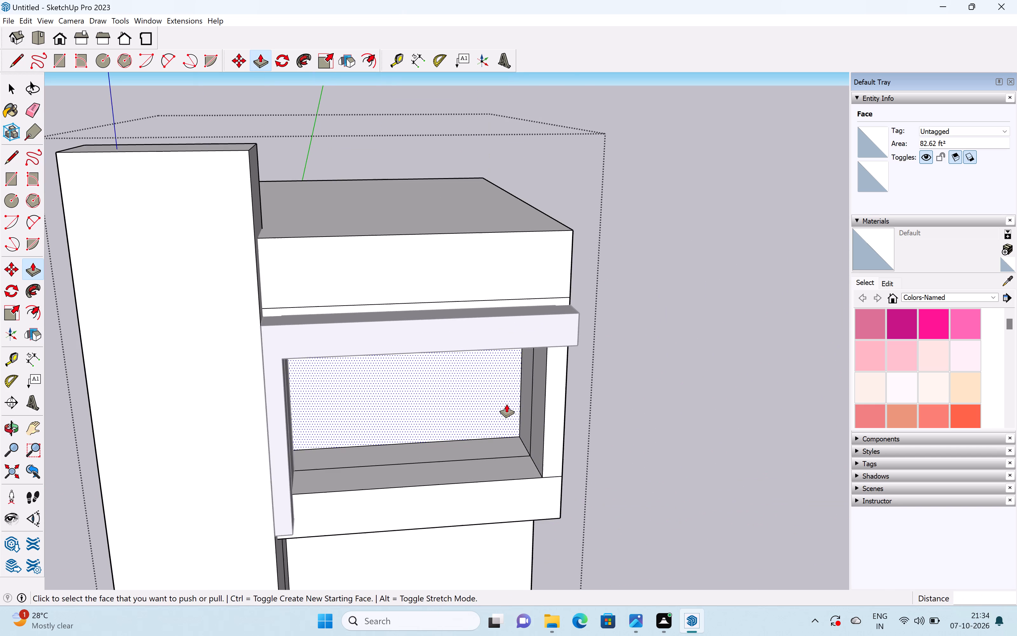
middle_click_drag(504, 414, 476, 373)
left_click_drag(461, 391, 461, 395)
scroll(464, 391, "down", 3)
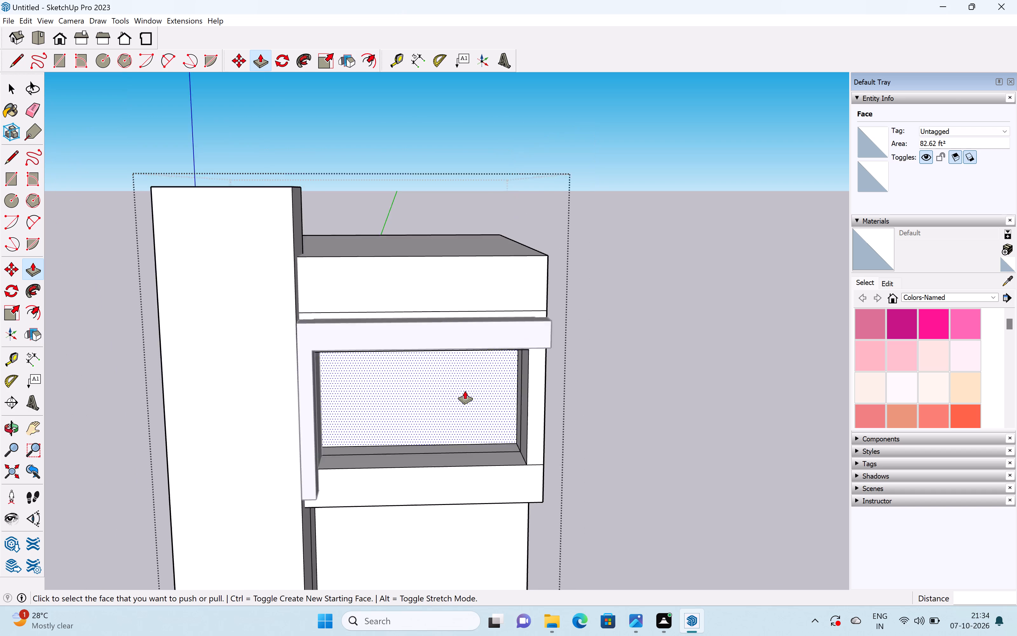
Push/Pull the ground-floor front wall back in line with the recessed upper-floor wall.
scroll(465, 391, "down", 5)
middle_click_drag(483, 457, 384, 449)
left_click_drag(417, 480, 425, 416)
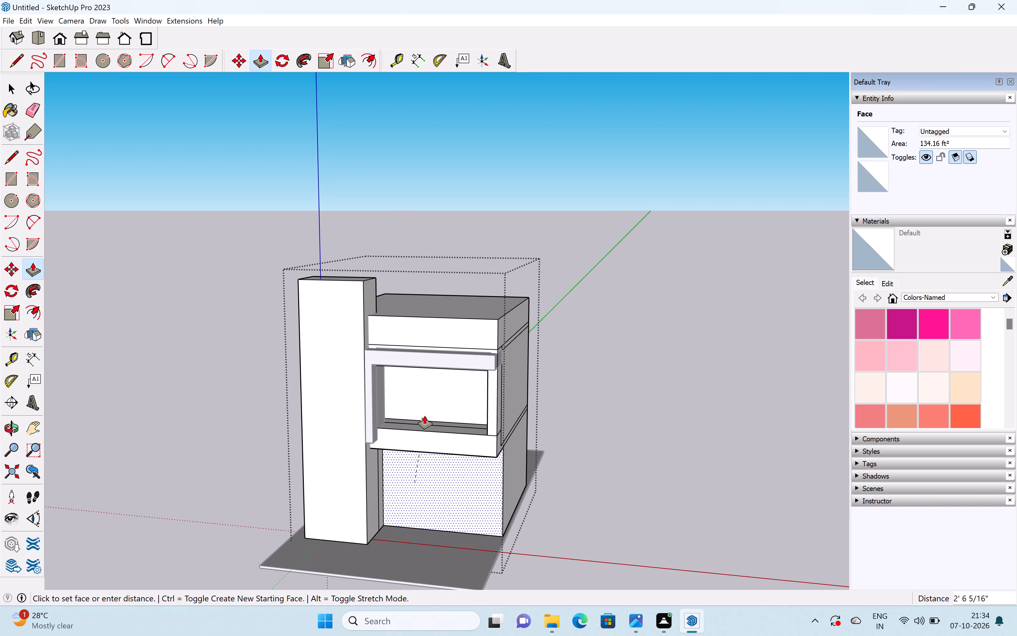
left_click_drag(425, 416, 426, 402)
Erase the leftover edge lines on the recess's ledge and on the corner pier's inner side face.
scroll(428, 406, "down", 6)
middle_click_drag(435, 427, 598, 395)
scroll(453, 400, "up", 8)
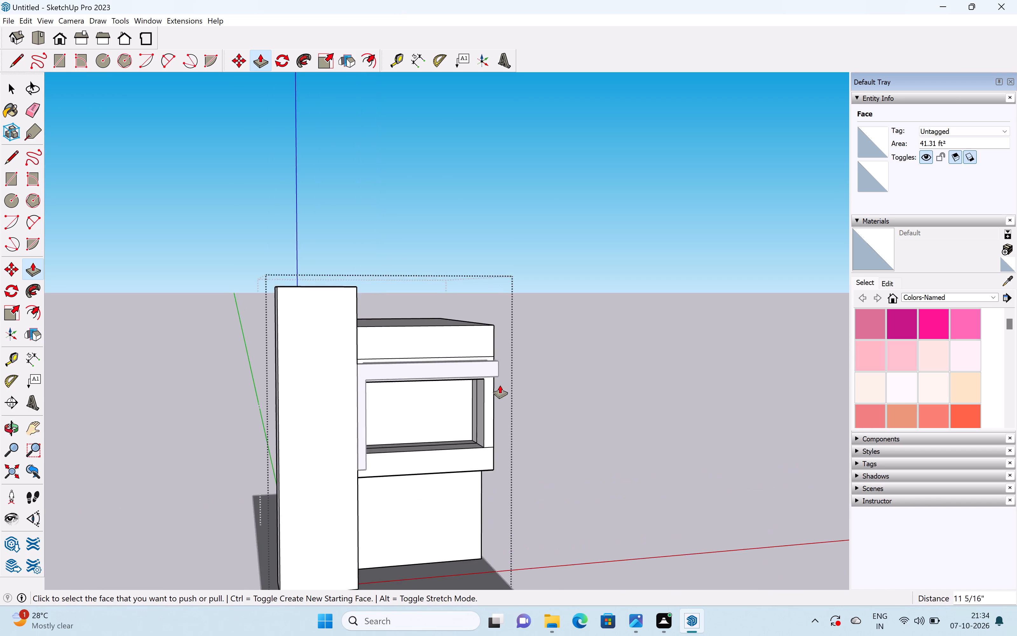
scroll(500, 385, "up", 10)
key("space")
key("e")
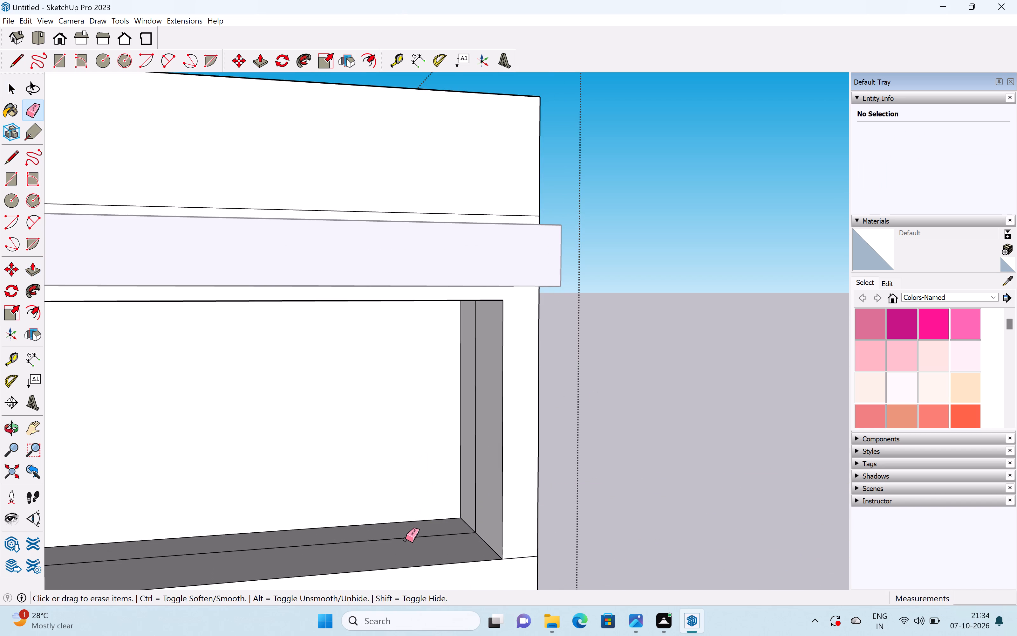
left_click(408, 536)
left_click(411, 535)
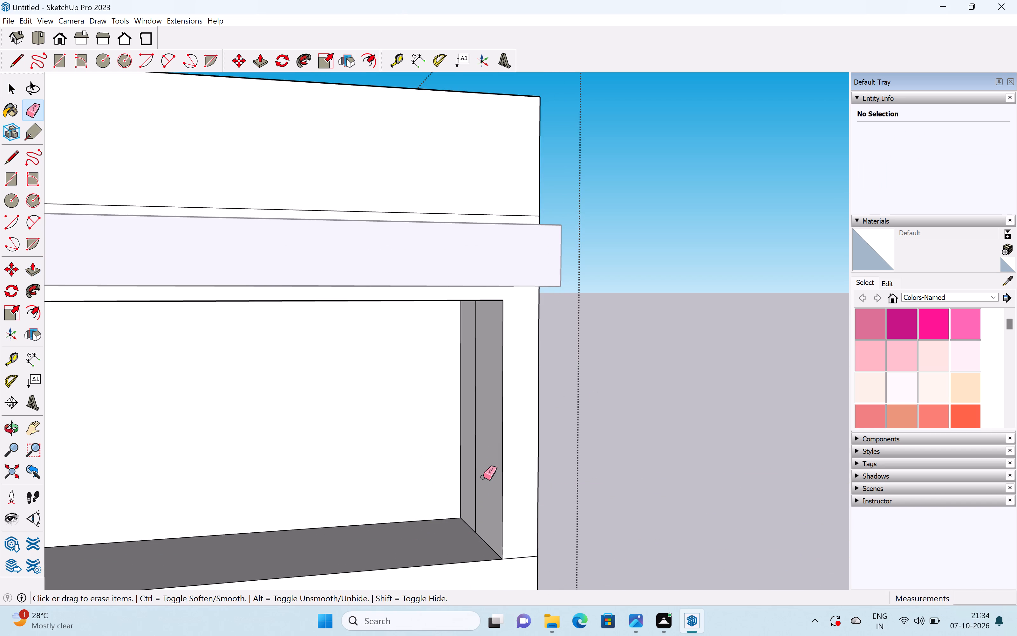
left_click(475, 467)
key("space")
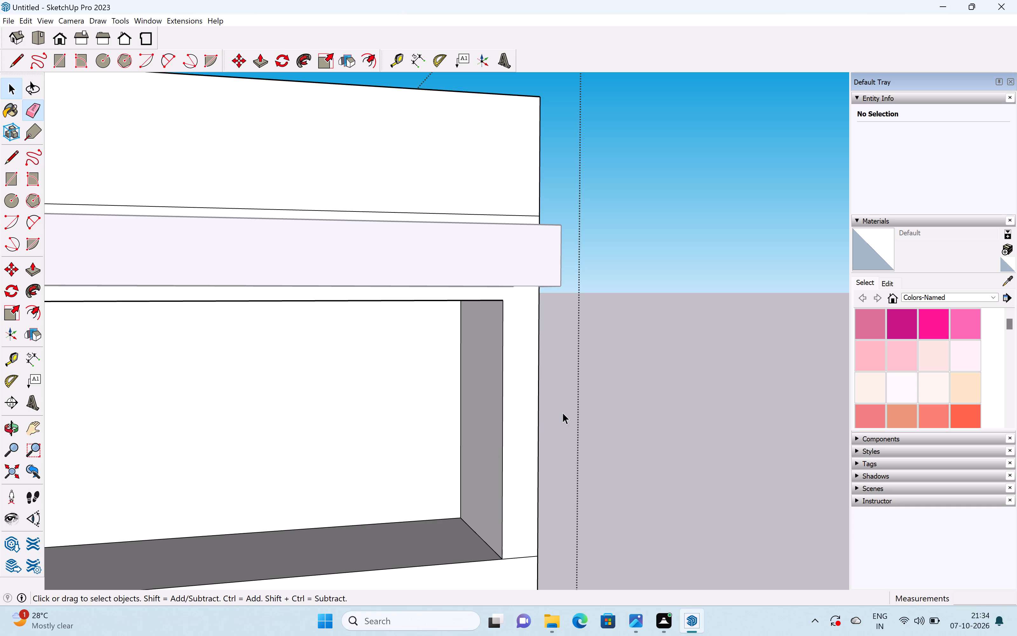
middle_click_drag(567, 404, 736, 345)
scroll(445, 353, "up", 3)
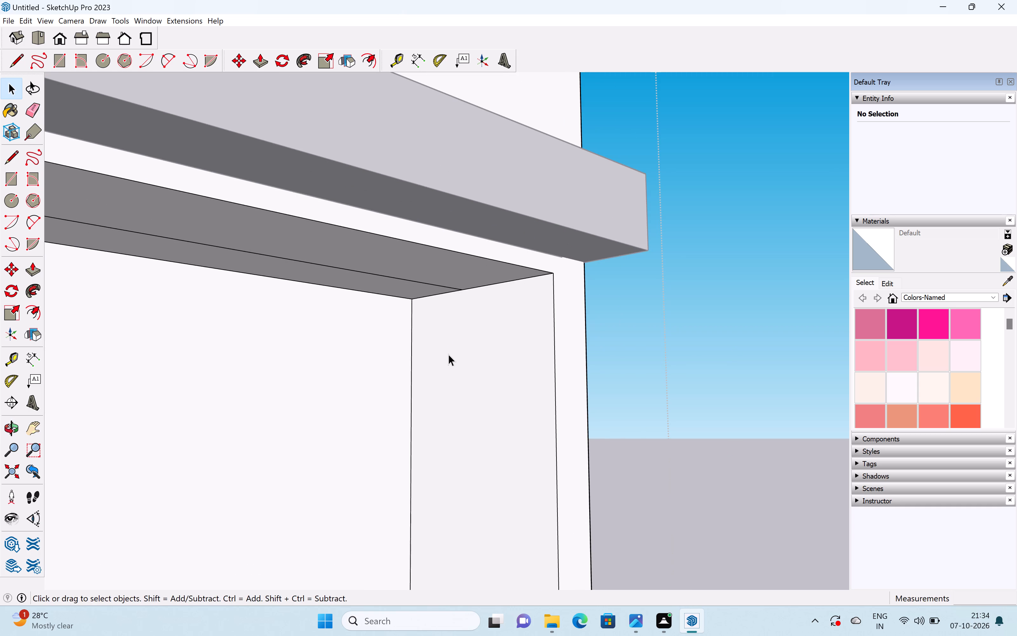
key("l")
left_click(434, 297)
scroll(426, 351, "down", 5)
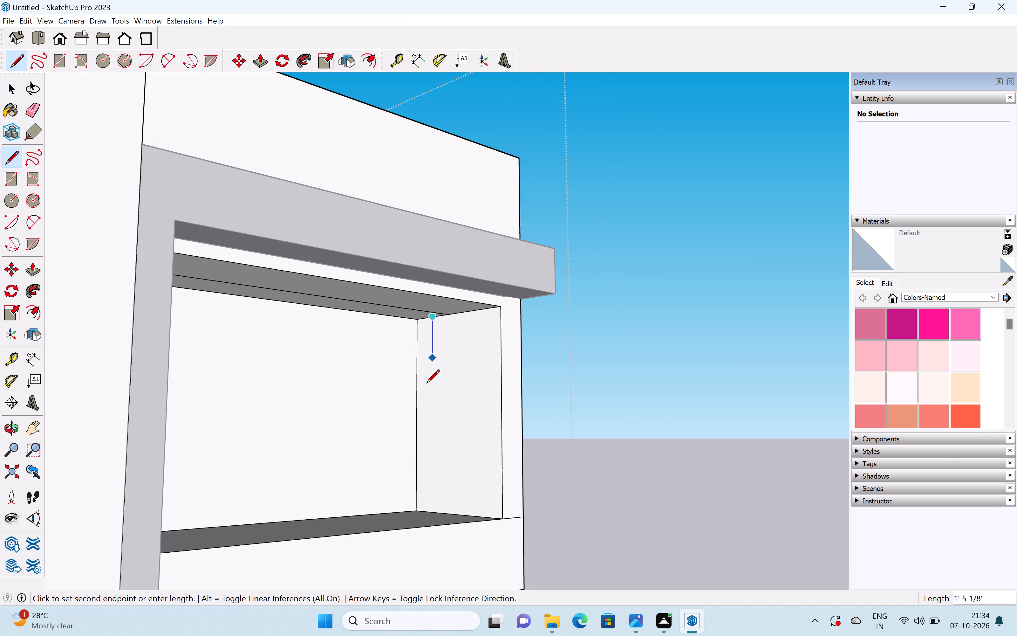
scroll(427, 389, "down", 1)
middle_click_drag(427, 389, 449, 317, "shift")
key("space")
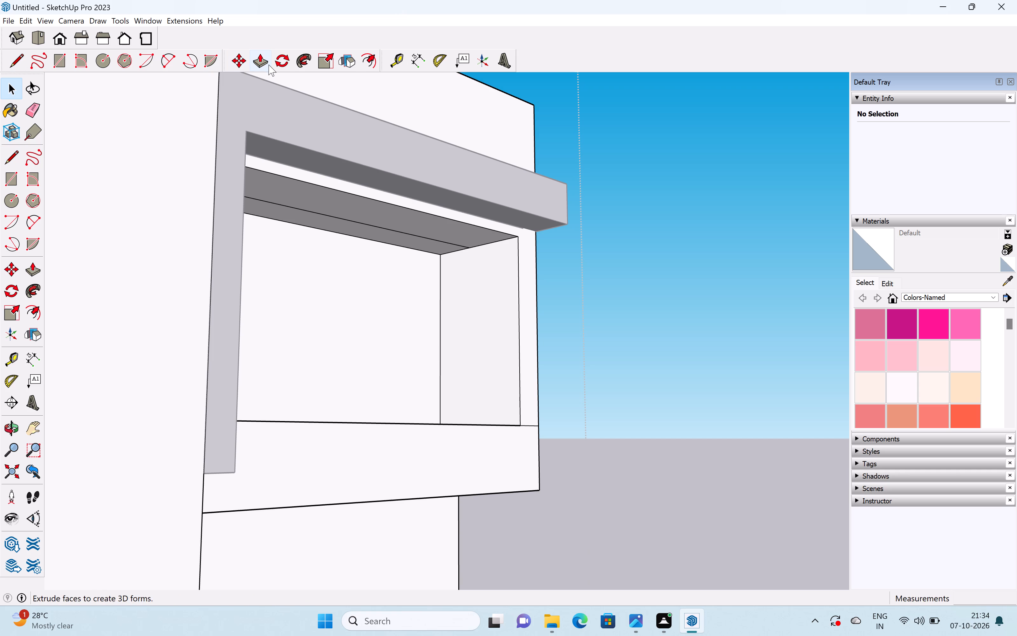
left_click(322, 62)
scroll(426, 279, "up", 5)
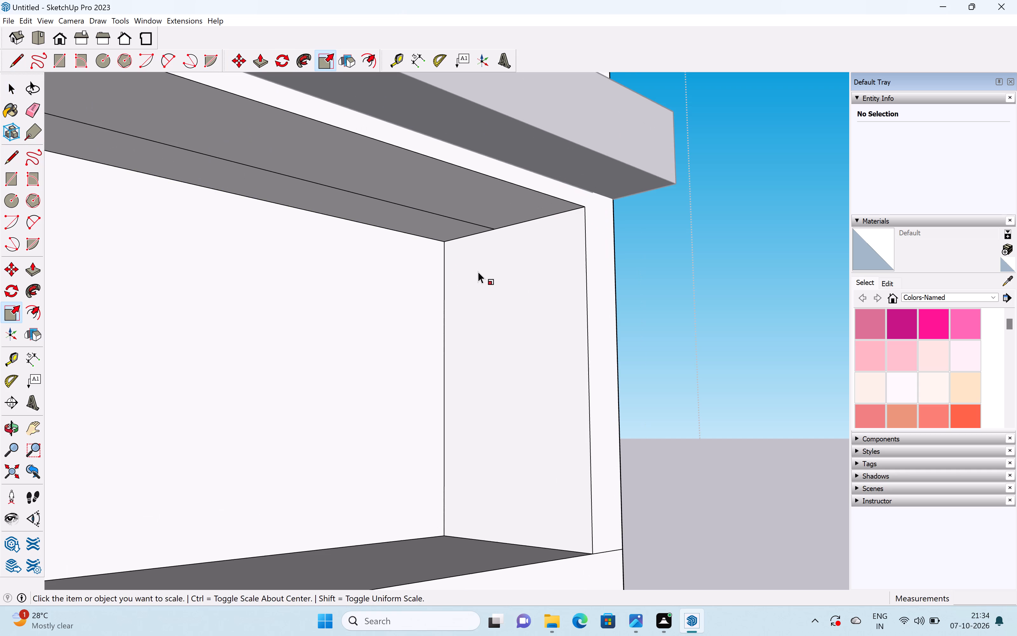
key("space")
Draw an inset upright rectangle of about 15.3 ft² on the corner pier's inner side face.
key("r")
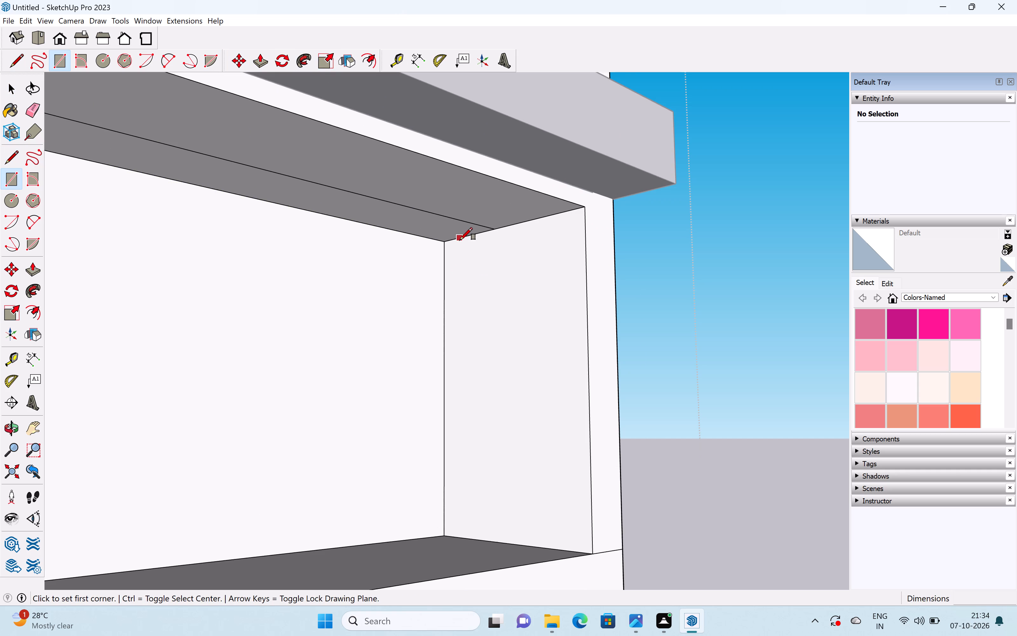
left_click(465, 259)
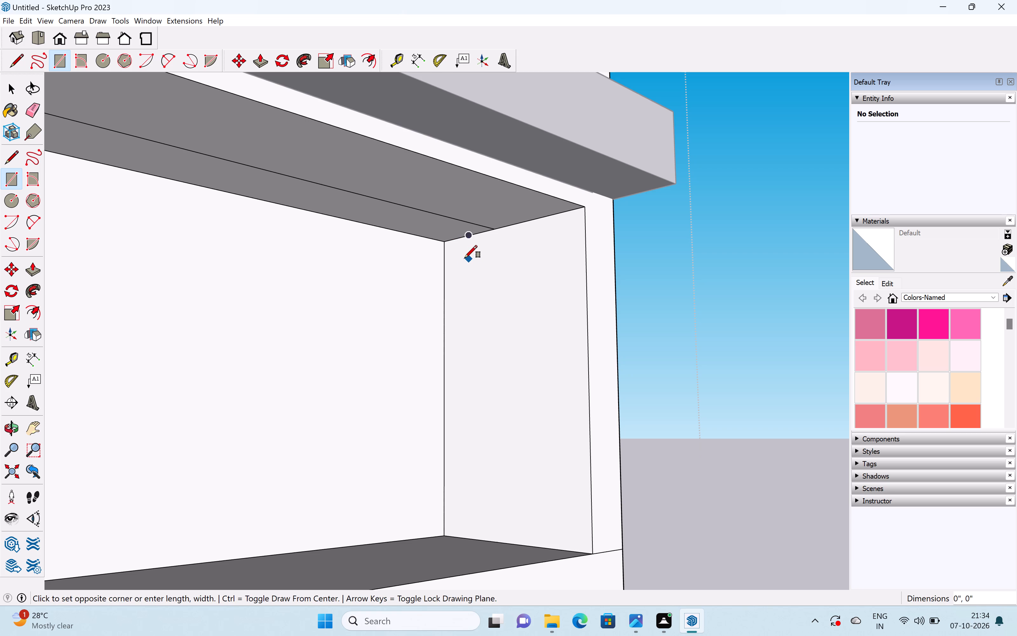
scroll(500, 319, "down", 4)
scroll(531, 424, "up", 2)
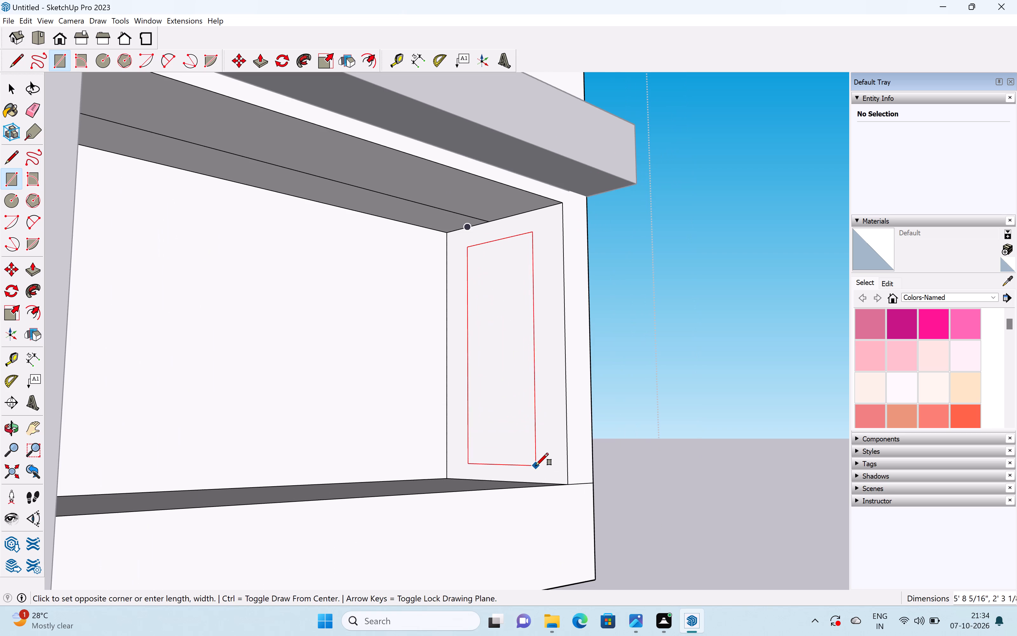
left_click(548, 471)
key("space")
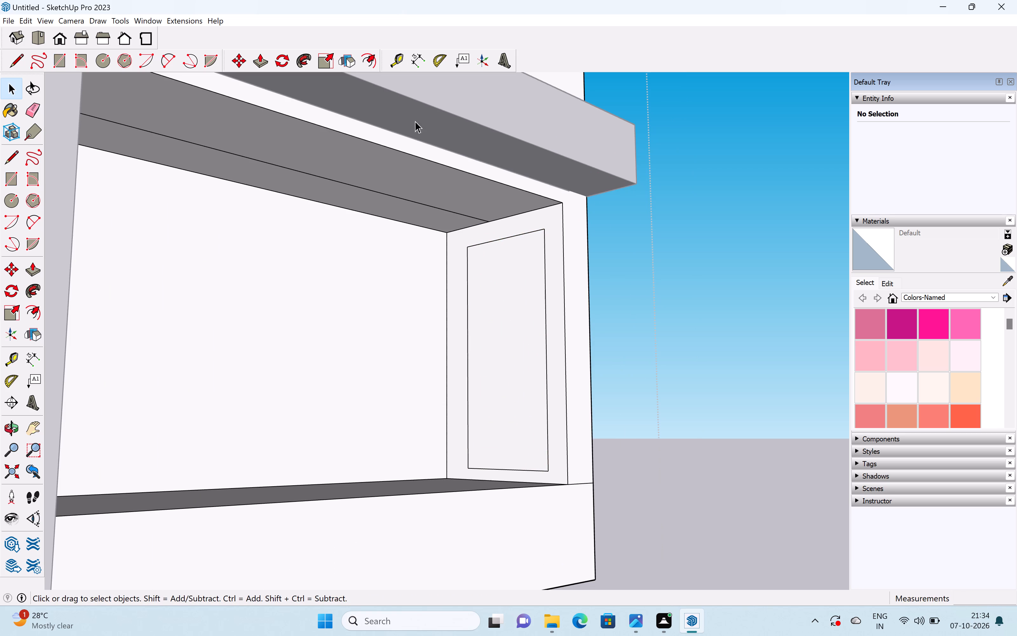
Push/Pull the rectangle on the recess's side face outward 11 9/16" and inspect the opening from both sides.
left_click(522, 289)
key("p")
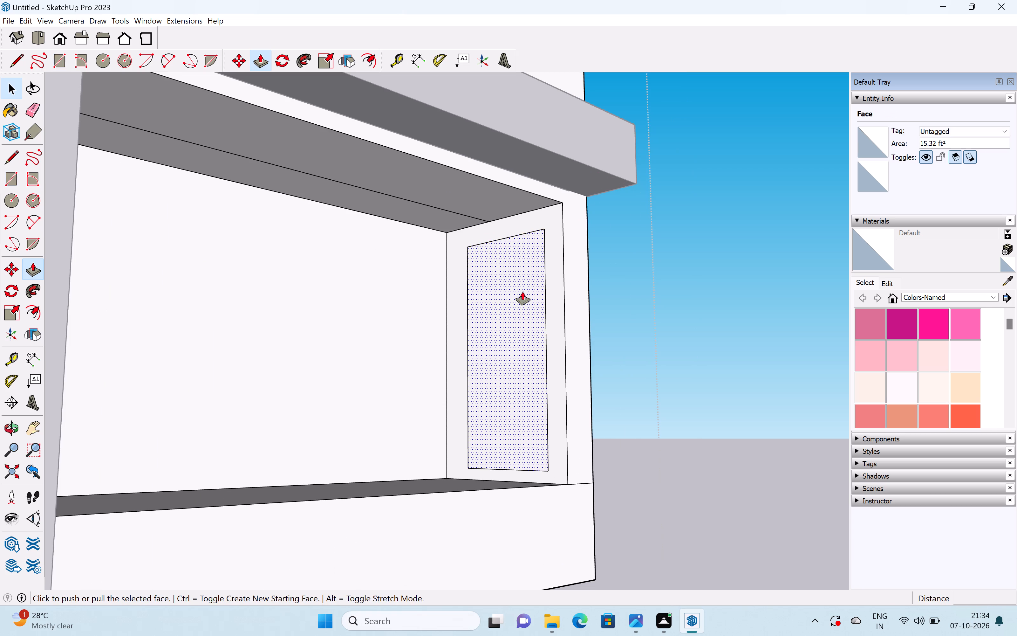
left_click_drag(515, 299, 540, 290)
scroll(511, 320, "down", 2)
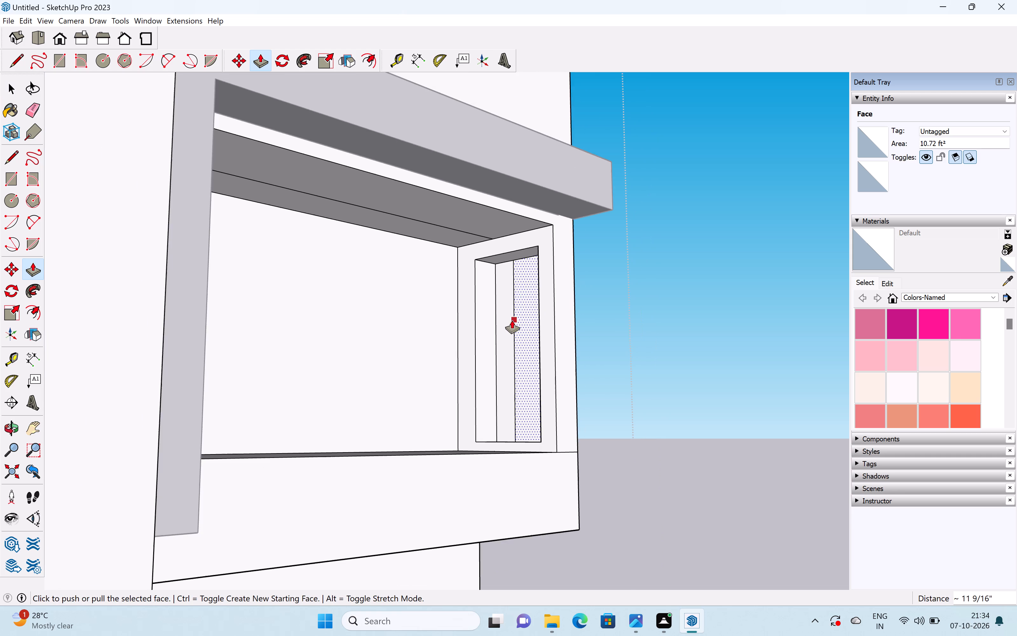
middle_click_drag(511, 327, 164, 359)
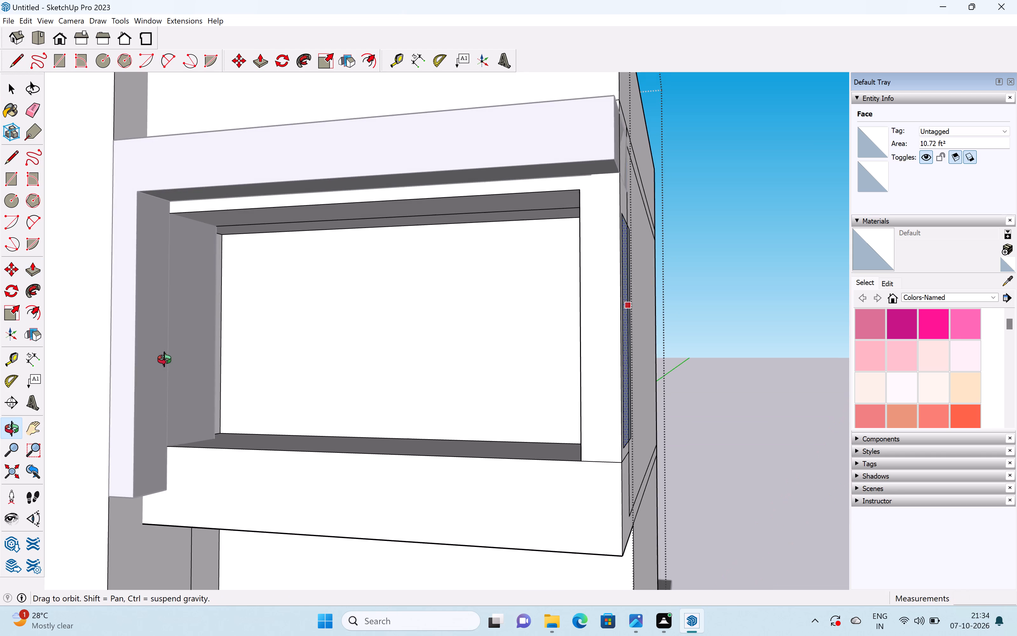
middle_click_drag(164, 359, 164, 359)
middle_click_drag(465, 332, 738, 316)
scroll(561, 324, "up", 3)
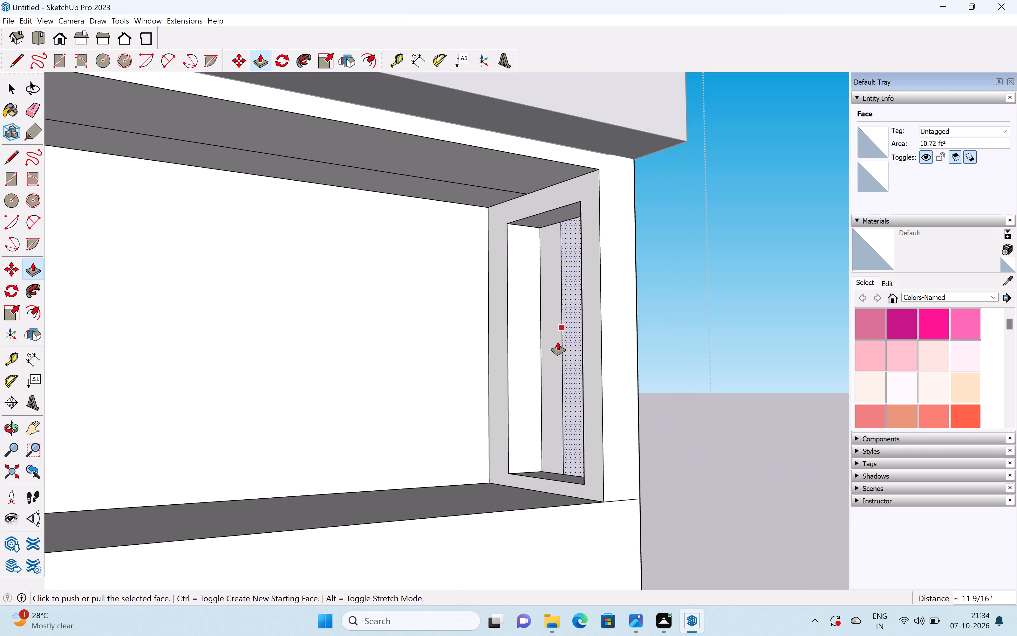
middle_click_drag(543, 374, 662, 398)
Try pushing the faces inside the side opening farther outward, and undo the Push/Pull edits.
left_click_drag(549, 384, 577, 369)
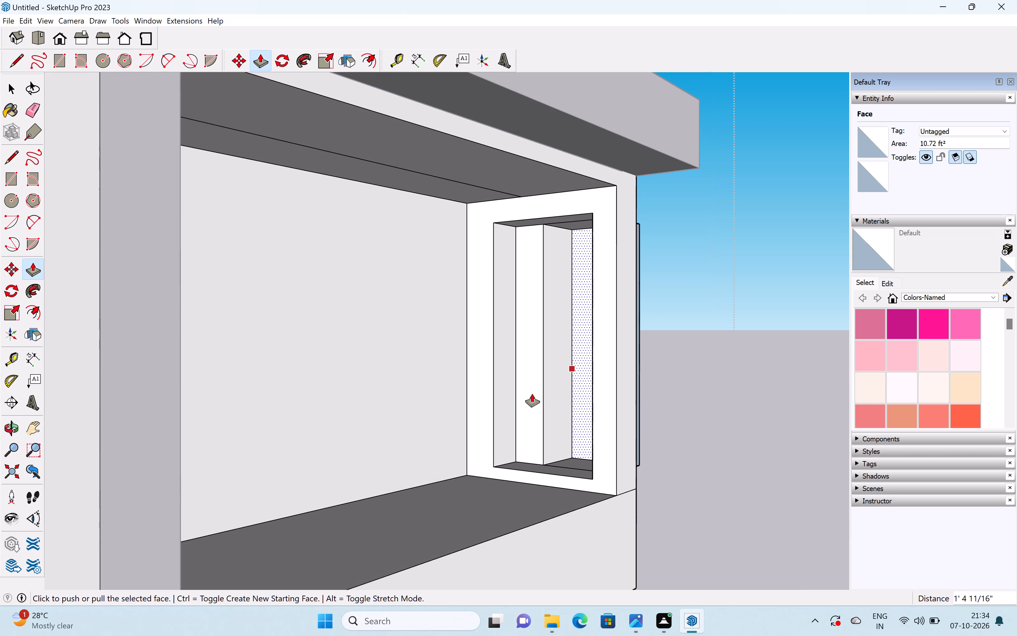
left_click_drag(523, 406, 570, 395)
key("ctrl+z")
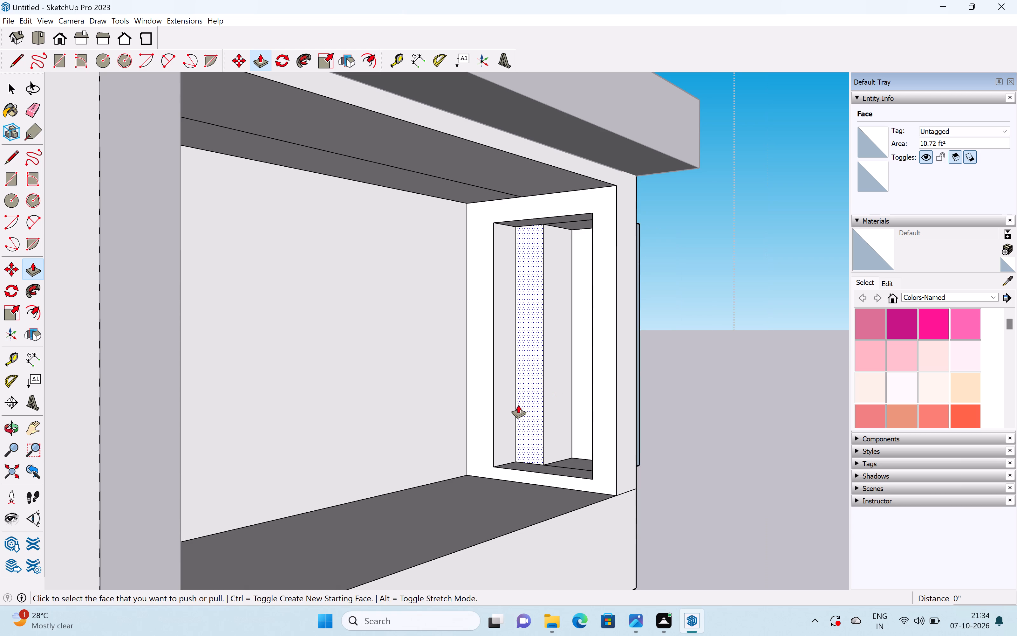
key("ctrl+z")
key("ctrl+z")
Push/Pull the rectangle on the recess's side face outward again, using 1' 4 1/2" for the final push, and check the opening.
left_click_drag(526, 408, 581, 361)
left_click_drag(537, 386, 564, 368)
middle_click_drag(597, 371, 227, 361)
scroll(397, 334, "down", 5)
middle_click_drag(425, 335, 742, 324)
scroll(490, 364, "up", 4)
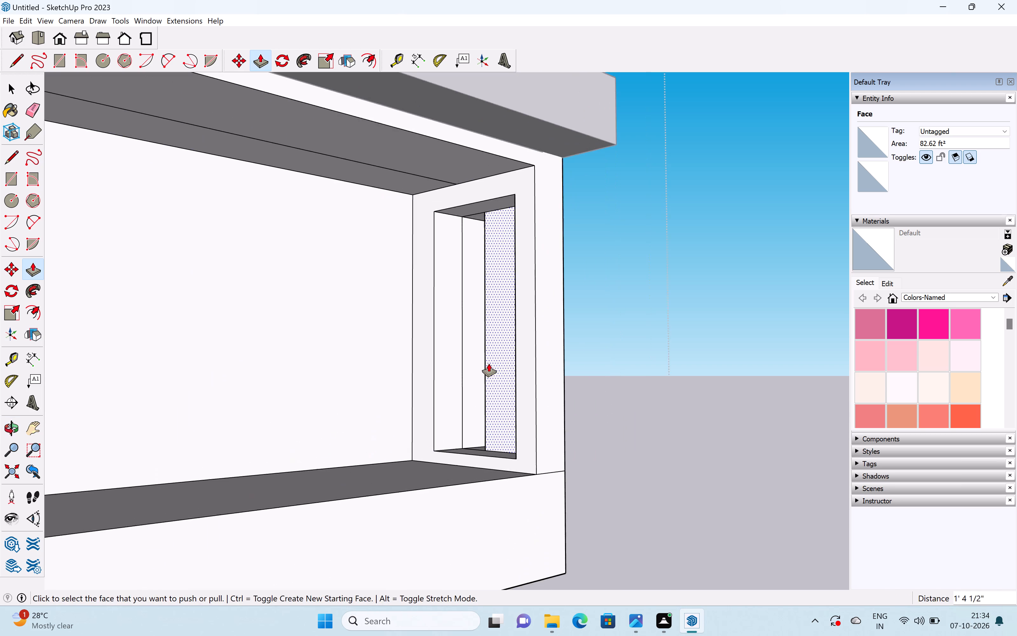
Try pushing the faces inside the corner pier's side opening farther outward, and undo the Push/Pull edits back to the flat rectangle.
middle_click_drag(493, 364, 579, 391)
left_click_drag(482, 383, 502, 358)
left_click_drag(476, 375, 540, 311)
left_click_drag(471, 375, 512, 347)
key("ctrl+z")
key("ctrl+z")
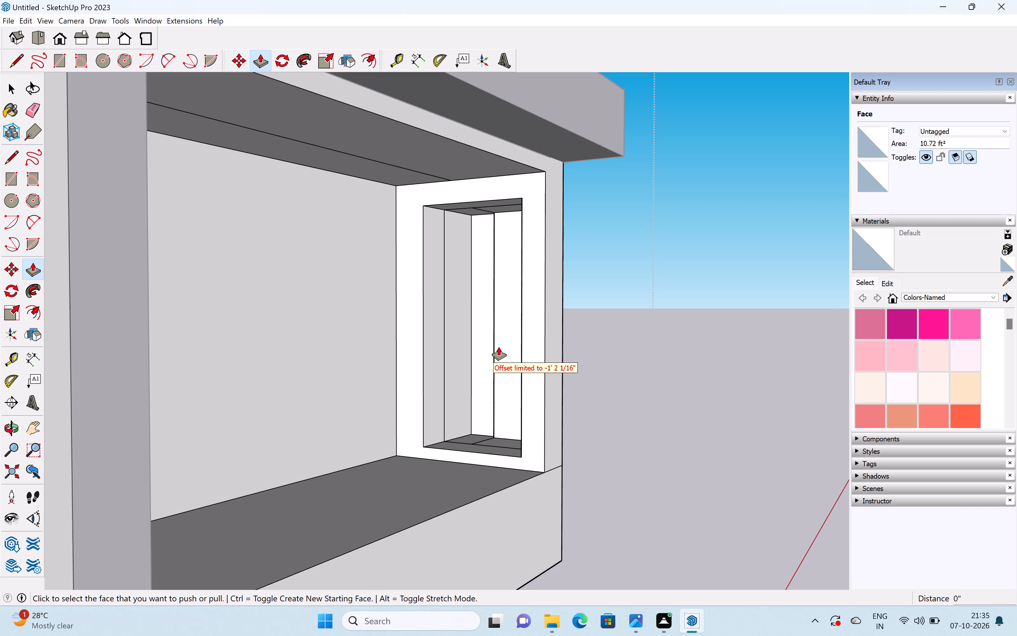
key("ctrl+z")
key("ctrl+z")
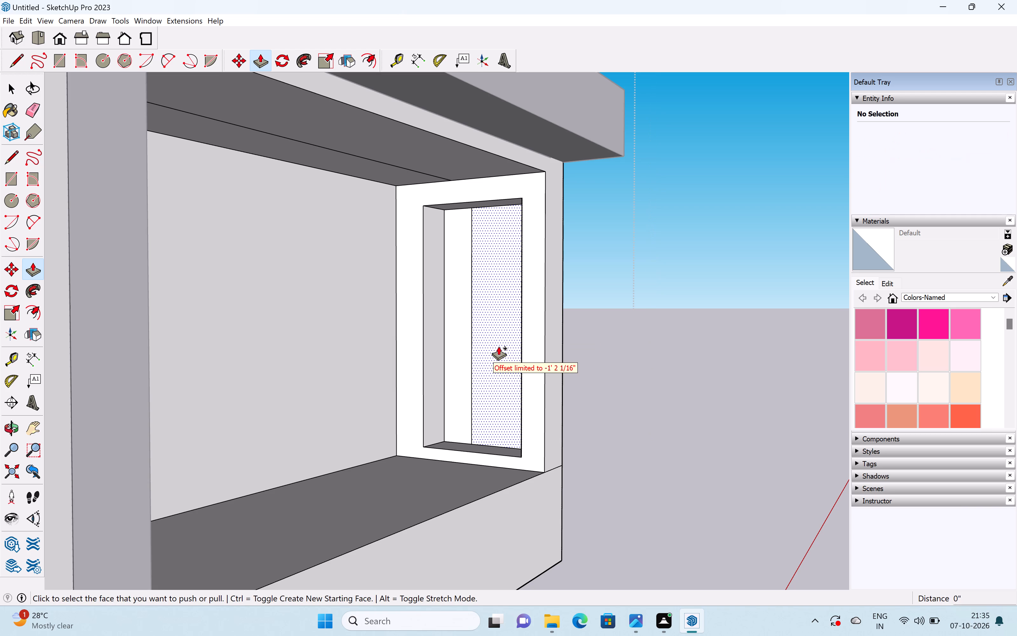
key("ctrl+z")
Examine the corner pier and the rectangle on its inner side face from the front, the outer side and inside the recess.
scroll(506, 345, "down", 5)
middle_click_drag(584, 325, 99, 347)
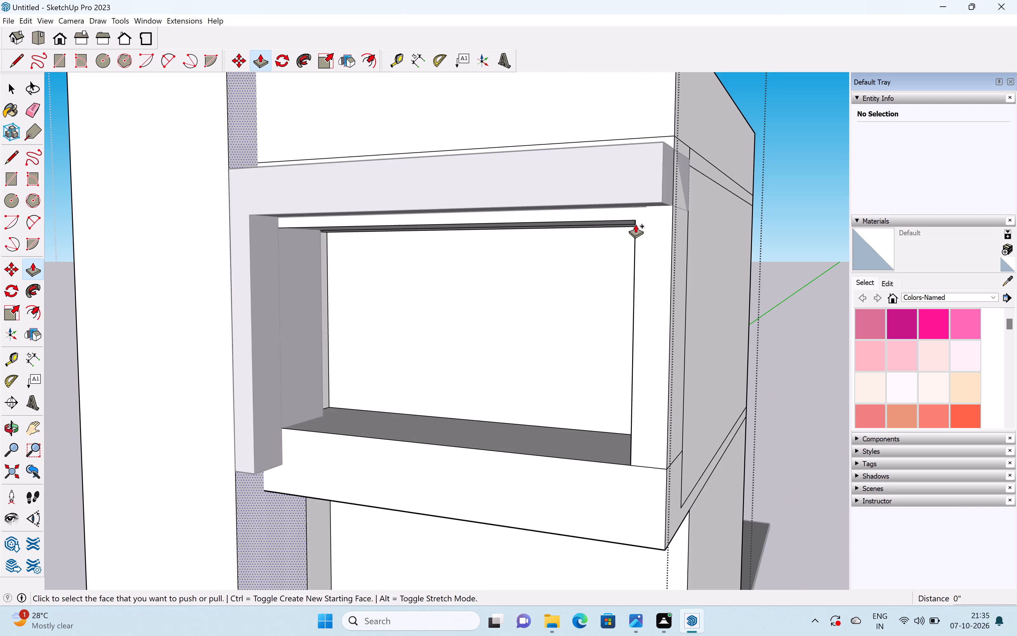
middle_click_drag(650, 232, 309, 287)
scroll(442, 295, "down", 4)
middle_click_drag(413, 316, 772, 291)
middle_click_drag(527, 316, 833, 308)
scroll(559, 288, "up", 7)
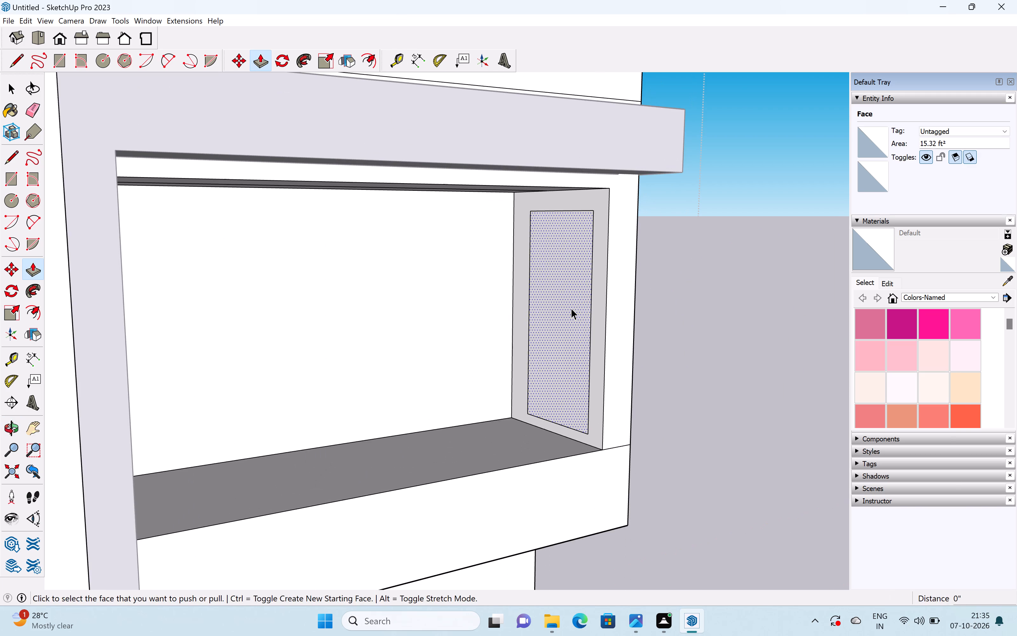
key("space")
scroll(571, 307, "down", 13)
middle_click_drag(570, 304, 481, 301)
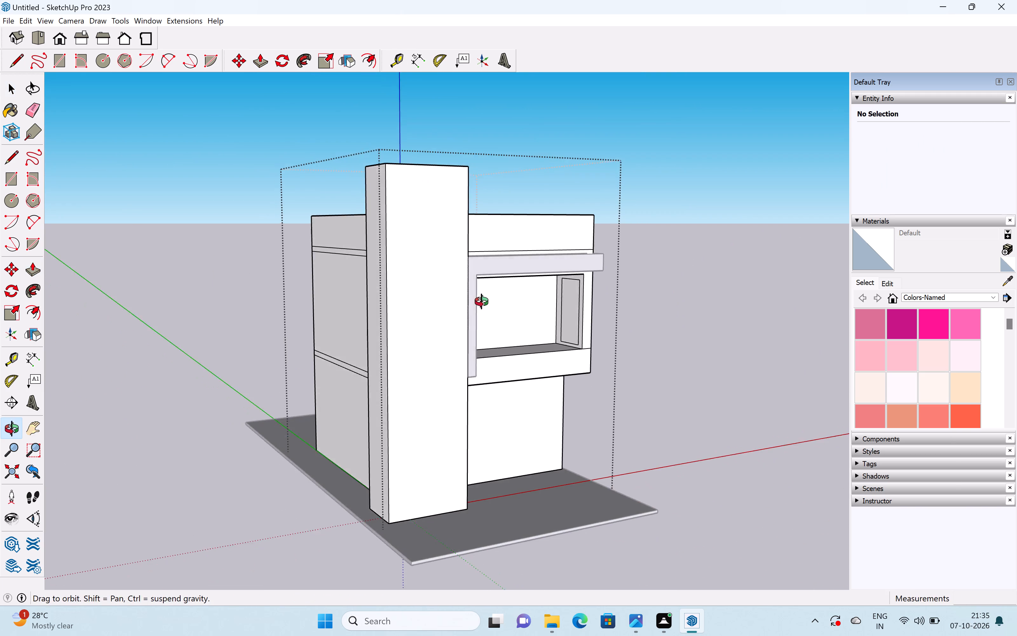
middle_click_drag(481, 301, 143, 331)
middle_click_drag(553, 341, 331, 350)
scroll(484, 317, "up", 7)
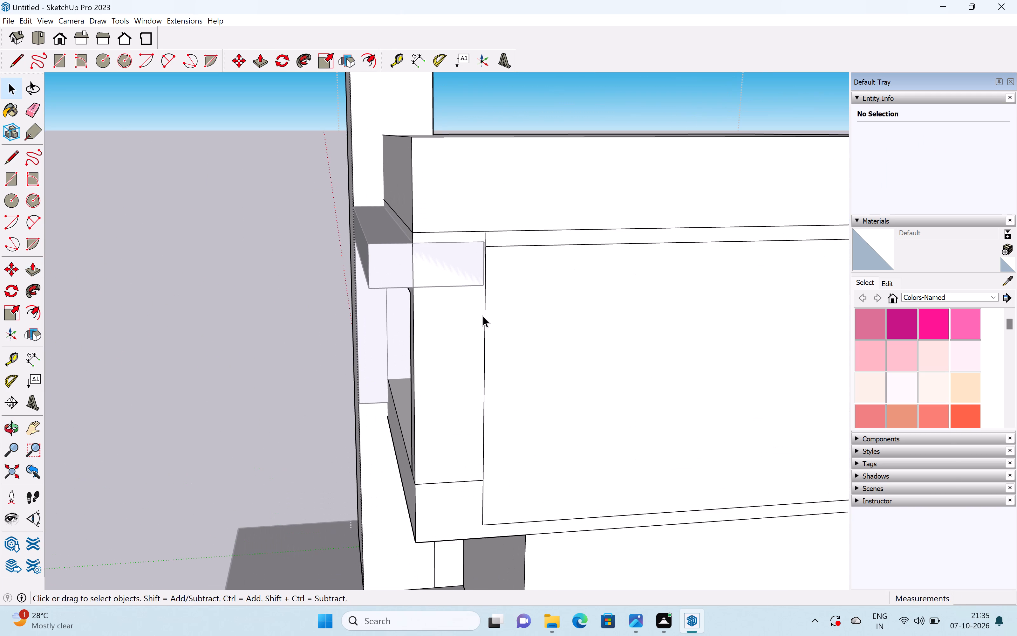
middle_click_drag(322, 368, 712, 369)
middle_click_drag(461, 363, 742, 345)
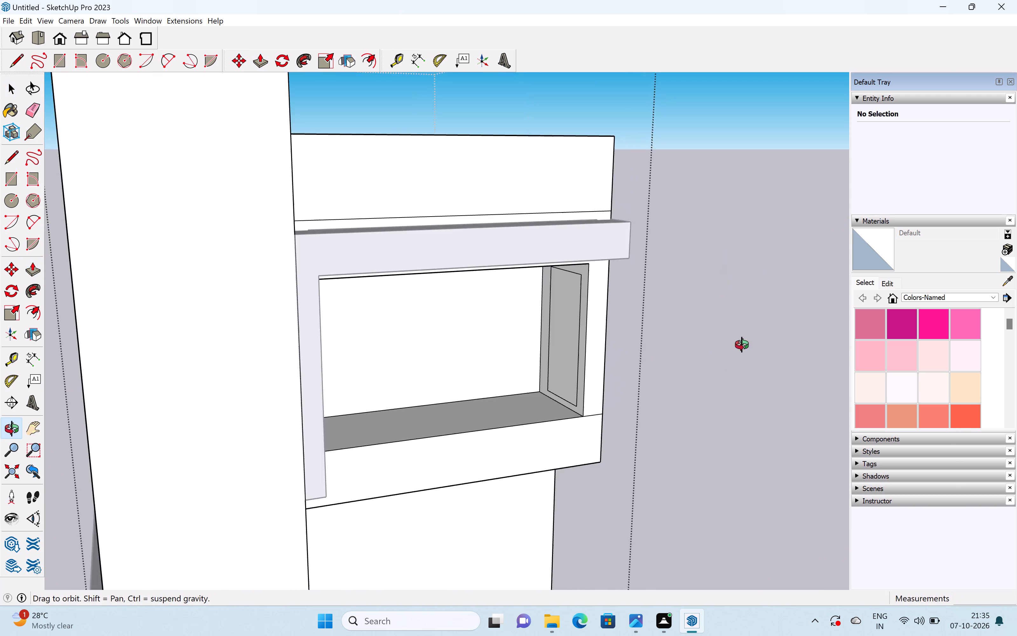
middle_click_drag(742, 345, 767, 323)
middle_click_drag(506, 328, 648, 308)
scroll(649, 309, "up", 8)
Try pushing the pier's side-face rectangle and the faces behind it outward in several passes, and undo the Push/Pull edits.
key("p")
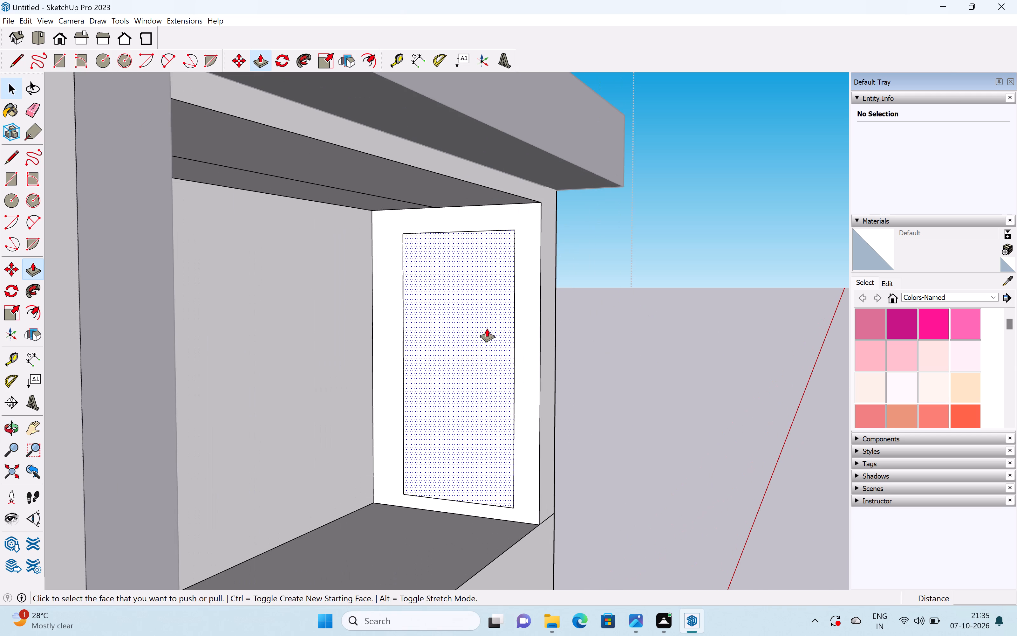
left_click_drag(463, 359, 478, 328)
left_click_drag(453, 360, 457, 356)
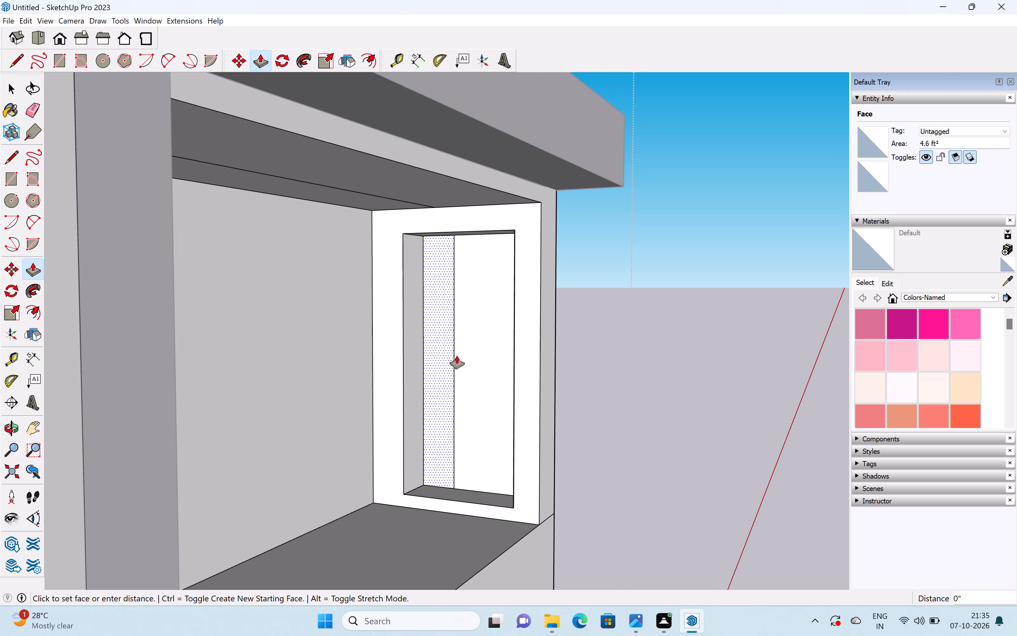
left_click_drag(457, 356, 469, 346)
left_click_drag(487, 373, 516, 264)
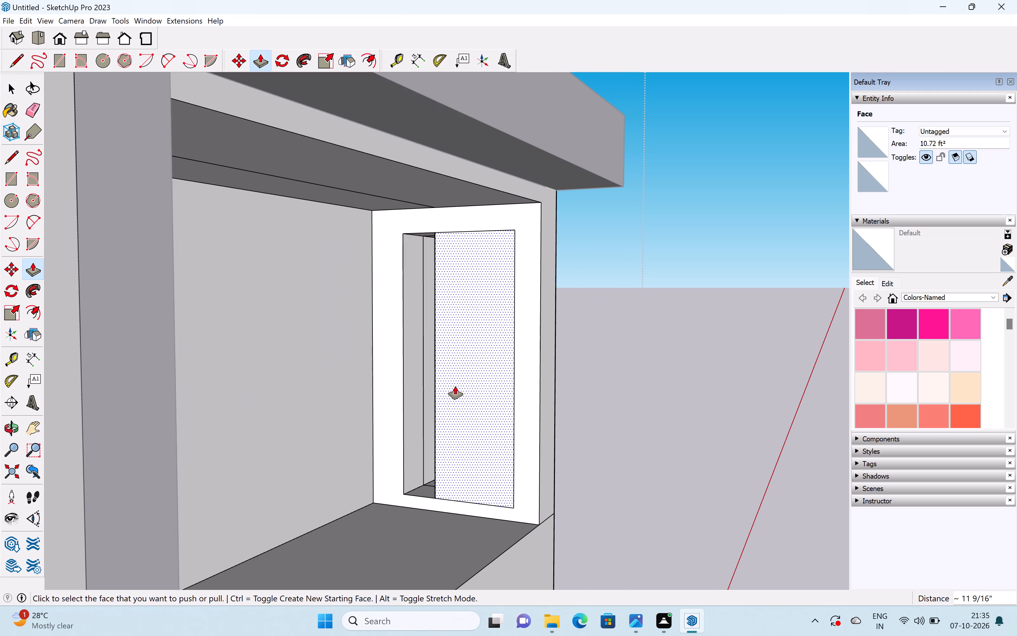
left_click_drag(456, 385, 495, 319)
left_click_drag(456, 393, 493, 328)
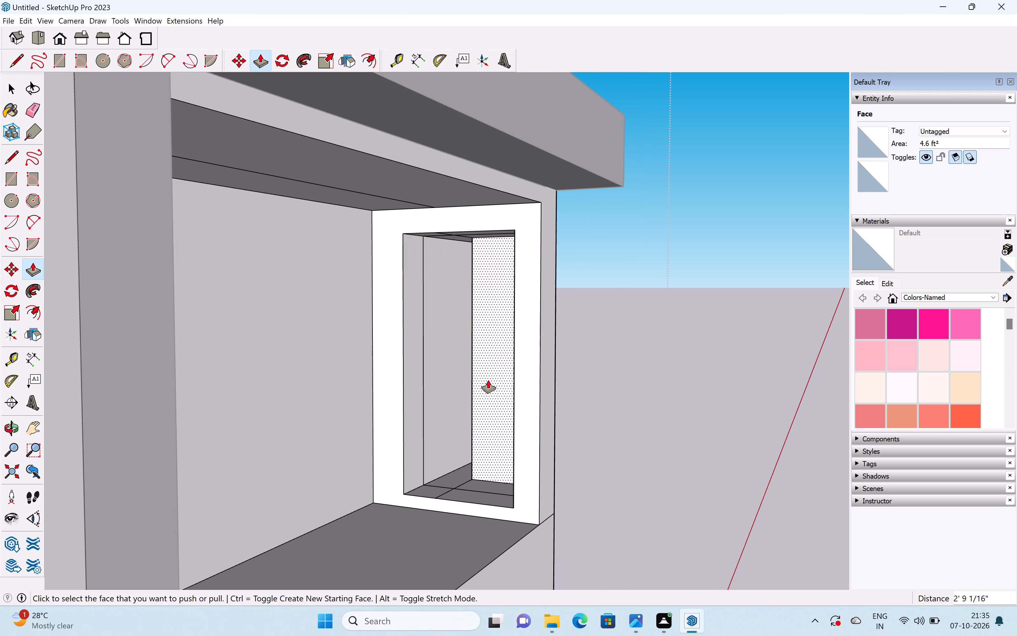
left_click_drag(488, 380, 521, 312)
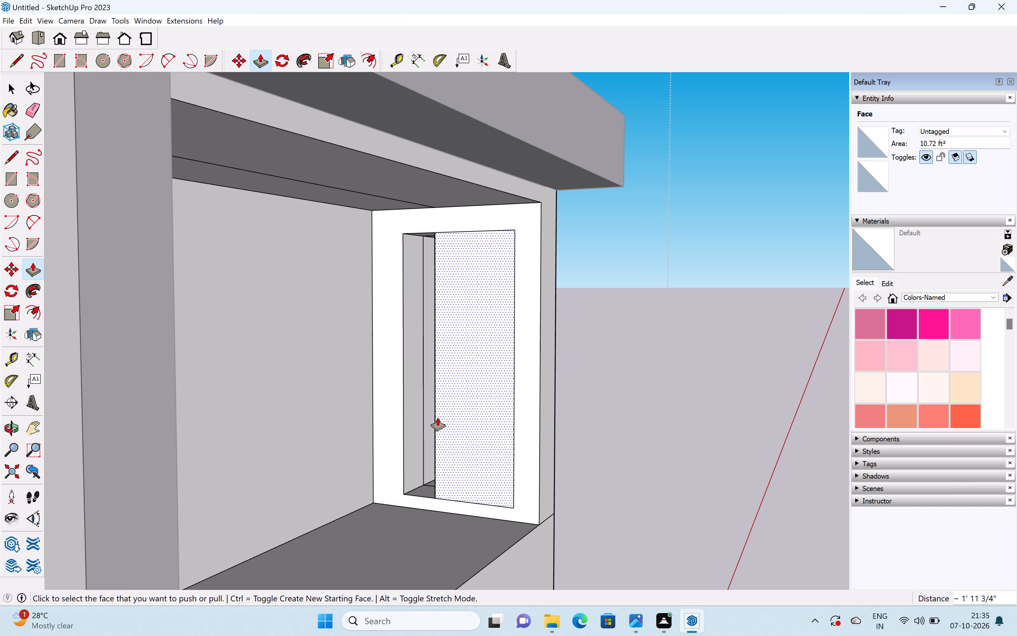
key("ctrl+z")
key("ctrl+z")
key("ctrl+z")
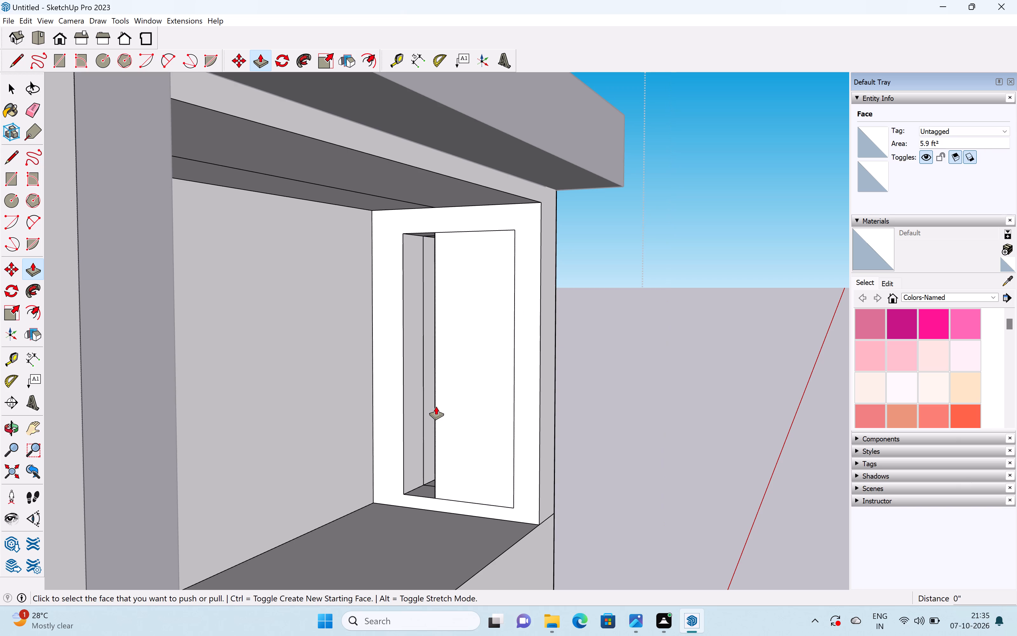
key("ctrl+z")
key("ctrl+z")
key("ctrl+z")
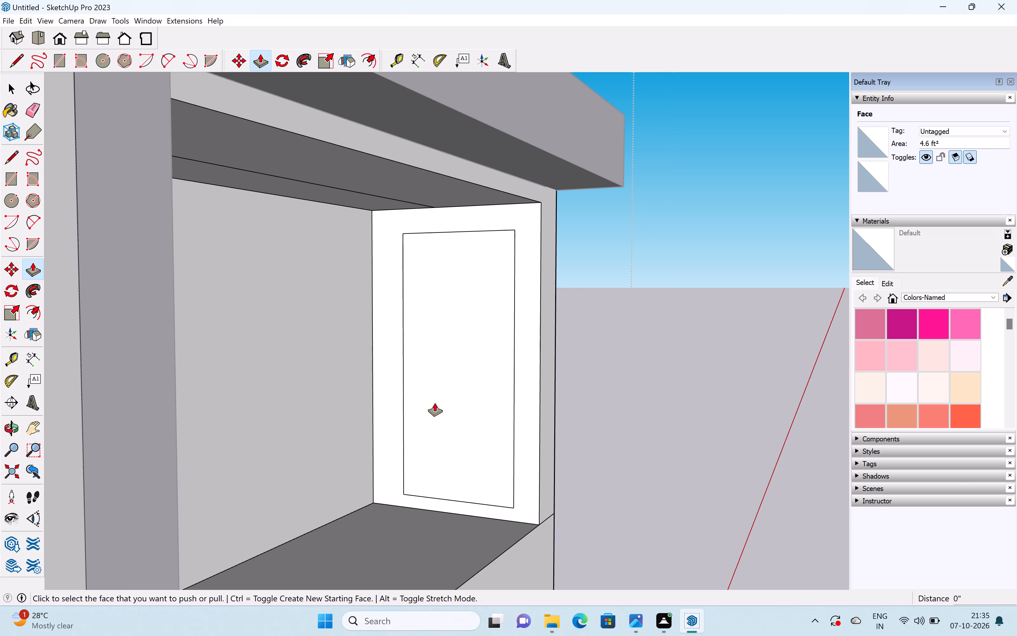
Undo the earlier edits back through the inset rectangle, the deepened recess rear wall and the corner pier.
key("ctrl+z")
scroll(435, 399, "down", 4)
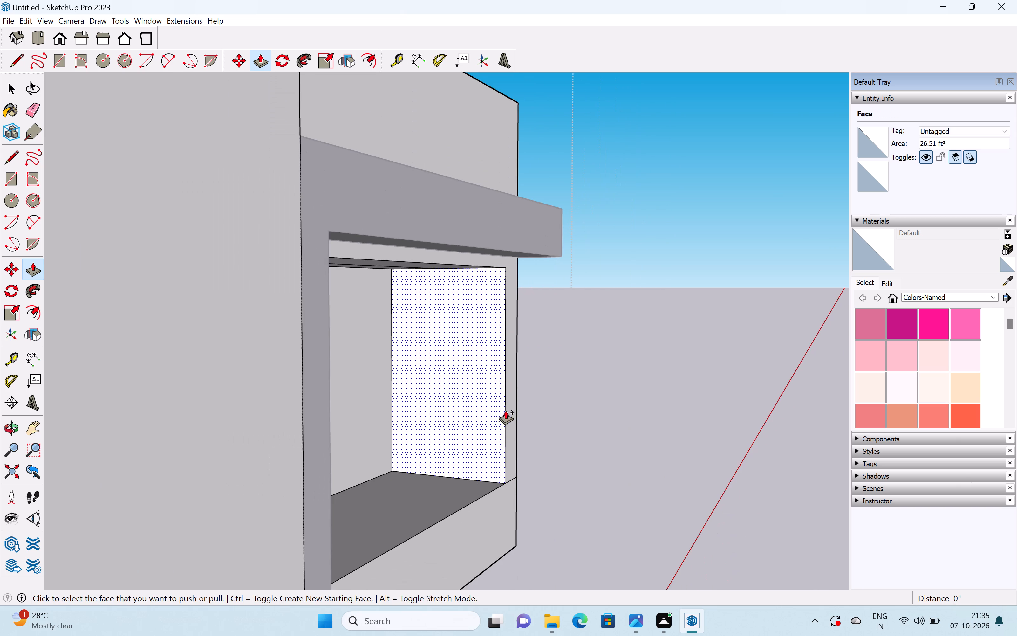
key("space")
scroll(507, 411, "up", 5)
key("p")
left_click_drag(508, 412, 464, 412)
key("ctrl+z")
scroll(457, 398, "down", 7)
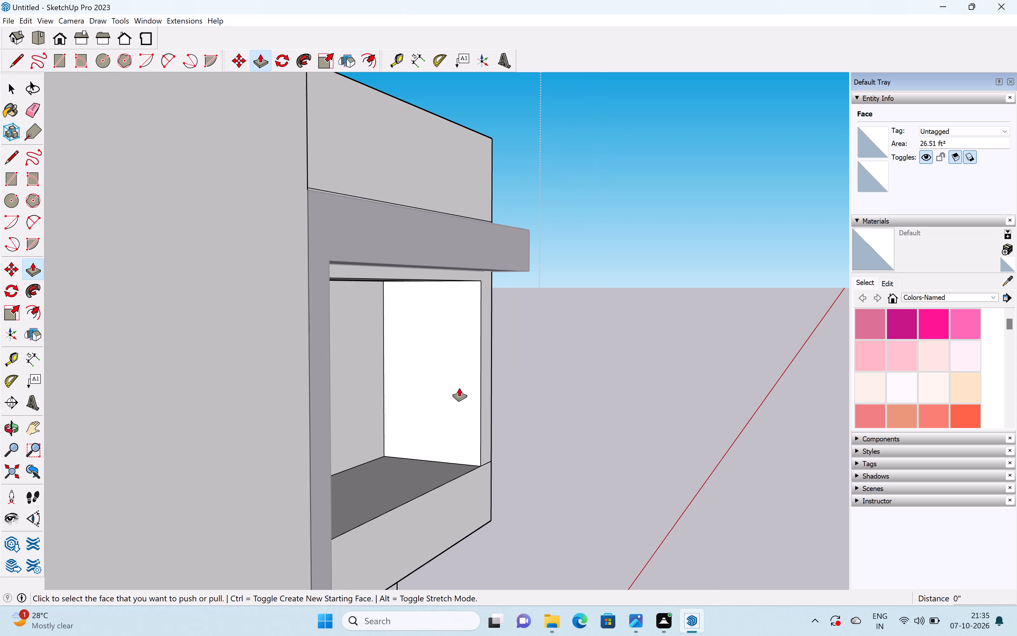
key("ctrl+z")
key("ctrl+z")
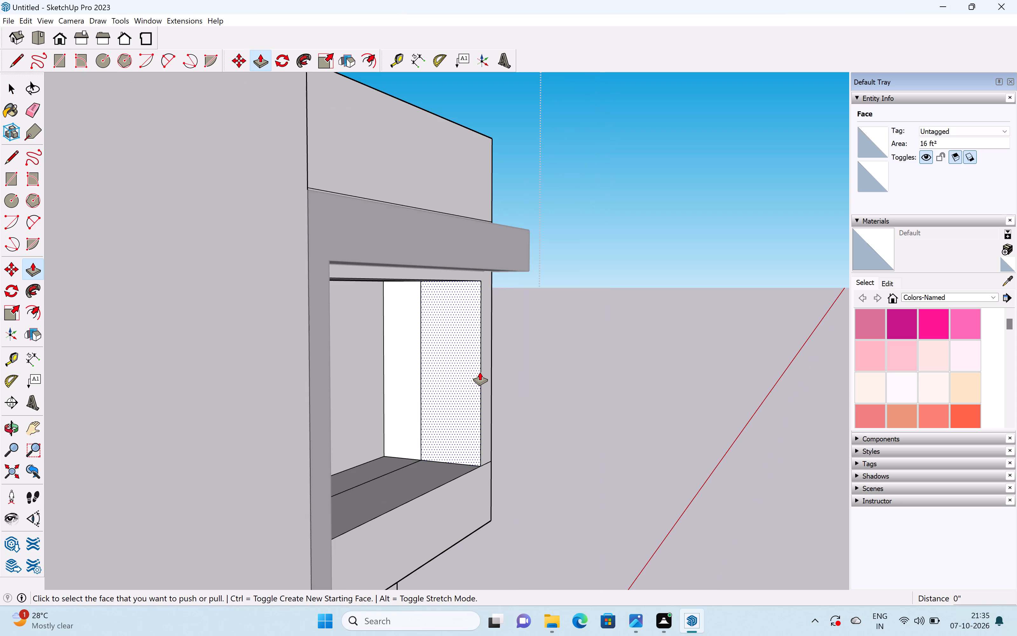
key("ctrl+z")
key("ctrl+z")
key("ctrl+z")
key("ctrl+z")
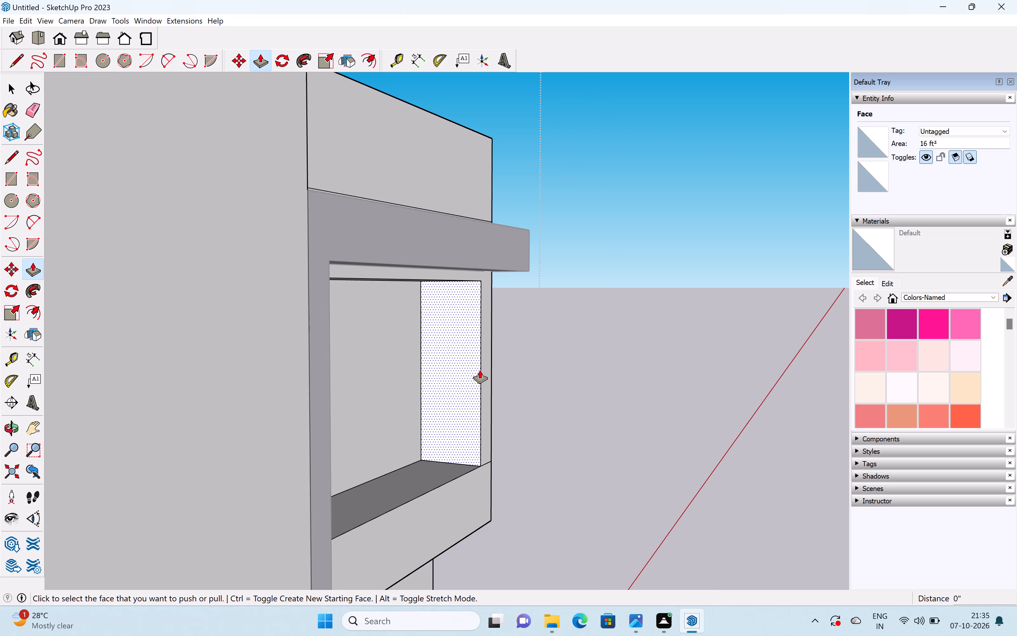
key("ctrl+z")
Push/Pull the upper recess's rear wall inward, and push the ground-floor front wall back 1' 8 15/16" to align with it.
scroll(488, 370, "down", 4)
middle_click_drag(508, 370, 135, 384)
middle_click_drag(633, 338, 410, 390)
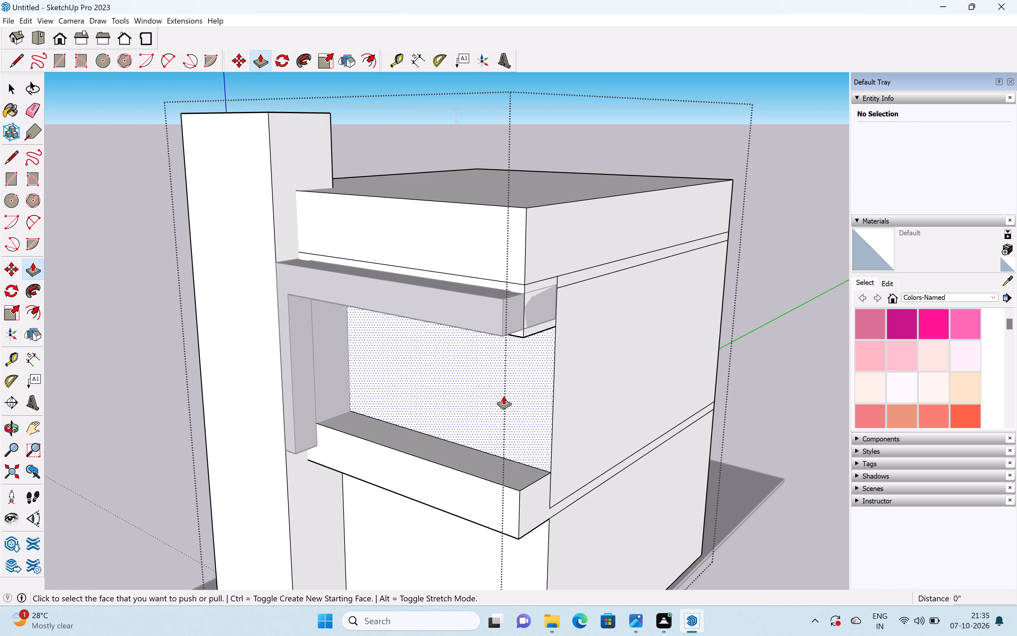
left_click_drag(504, 396, 526, 389)
scroll(525, 386, "down", 5)
middle_click_drag(488, 419, 470, 375)
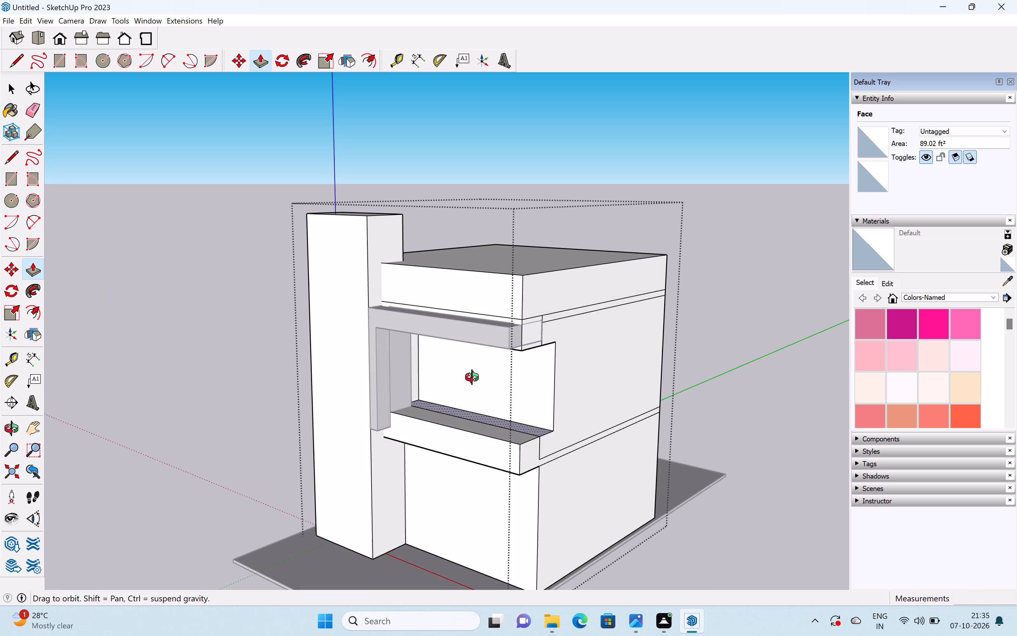
left_click_drag(522, 511, 529, 400)
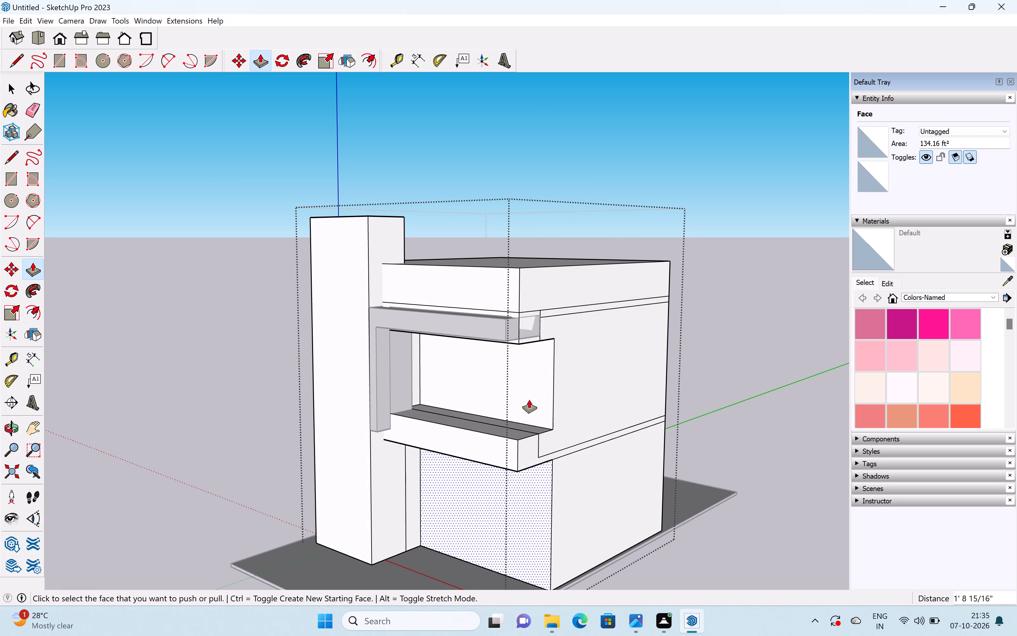
Erase the seam on the recess floor plus the short vertical edge and upper lower-band line on the adjoining side wall.
scroll(522, 436, "up", 5)
key("space")
scroll(438, 420, "up", 1)
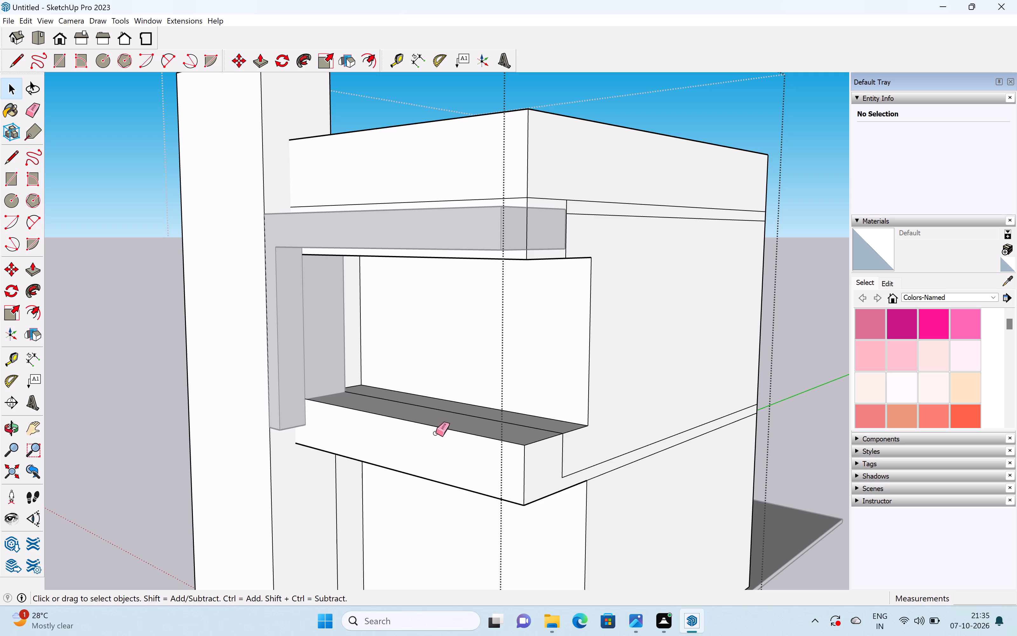
key("e")
left_click(454, 408)
left_click(455, 408)
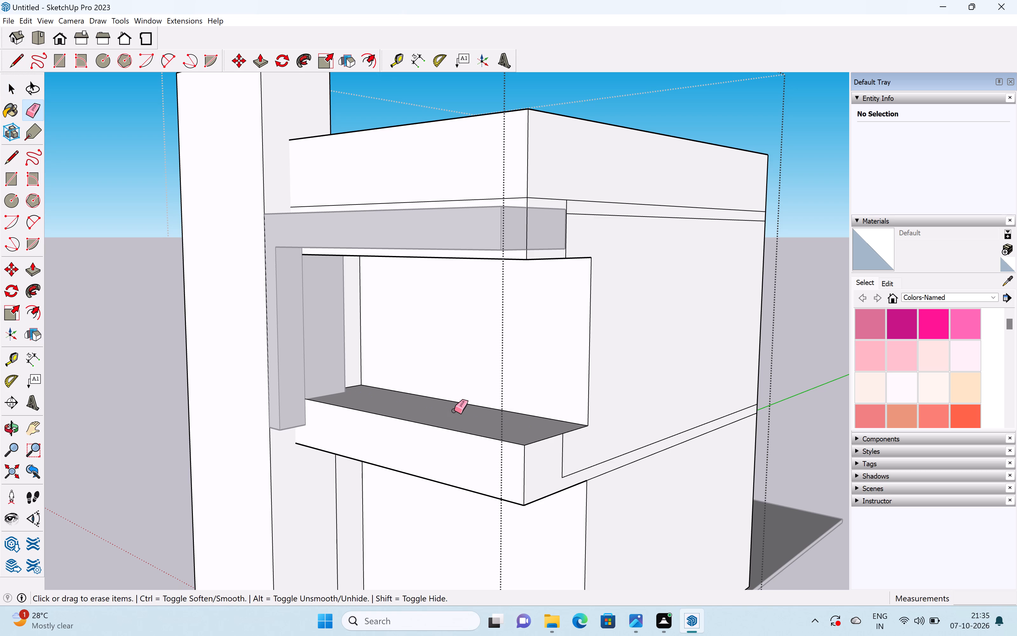
left_click_drag(567, 462, 557, 462)
scroll(569, 462, "down", 1)
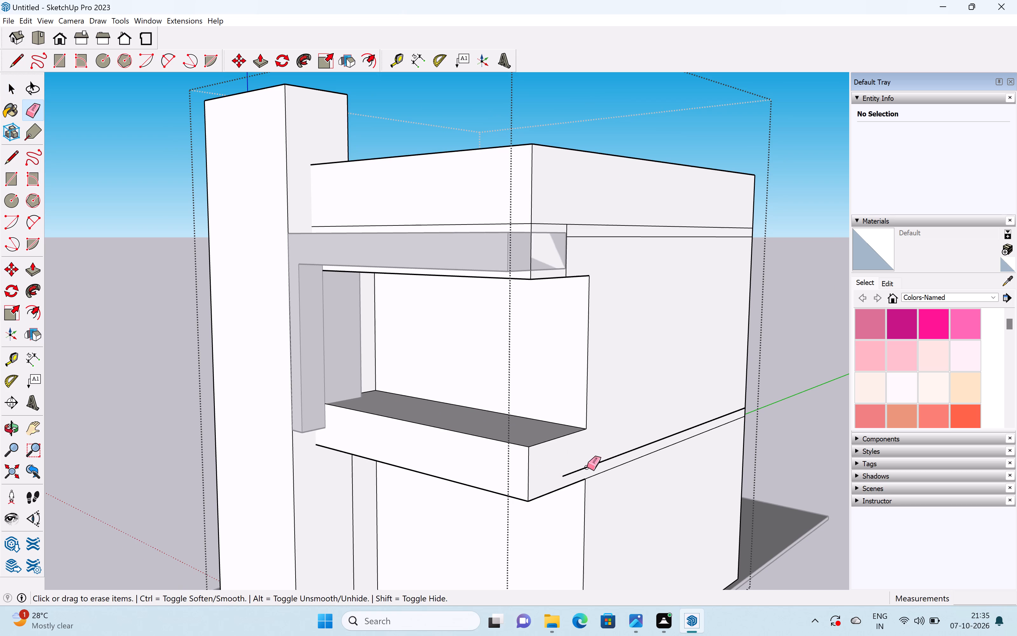
left_click(584, 467)
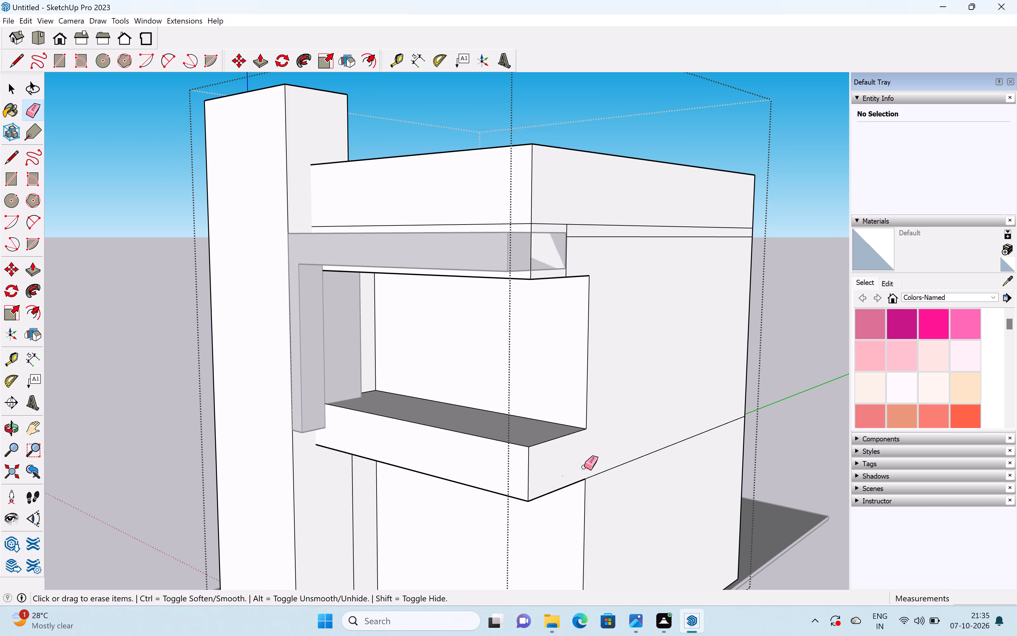
key("space")
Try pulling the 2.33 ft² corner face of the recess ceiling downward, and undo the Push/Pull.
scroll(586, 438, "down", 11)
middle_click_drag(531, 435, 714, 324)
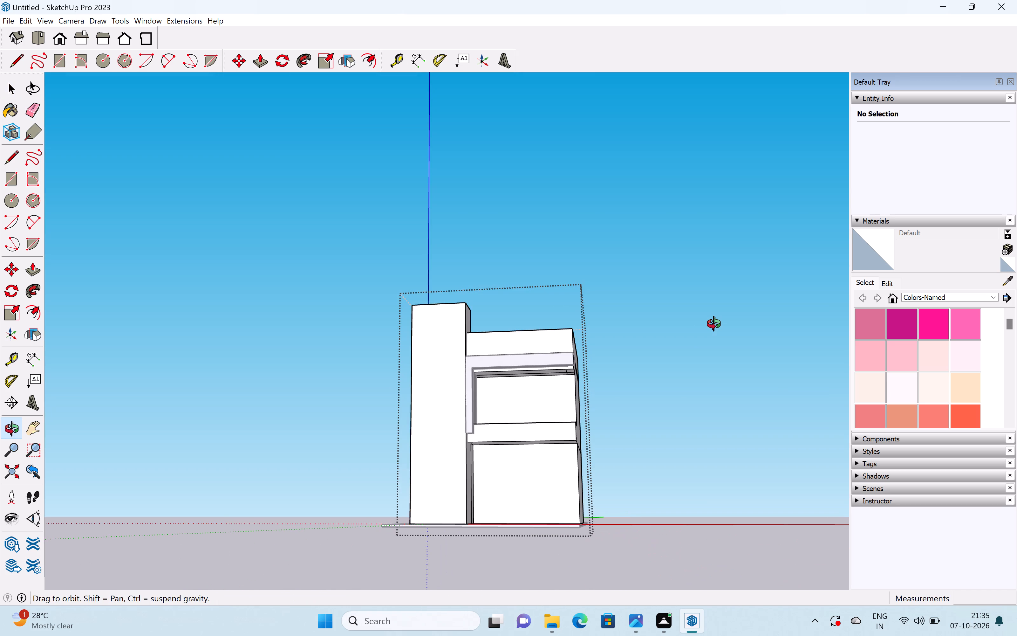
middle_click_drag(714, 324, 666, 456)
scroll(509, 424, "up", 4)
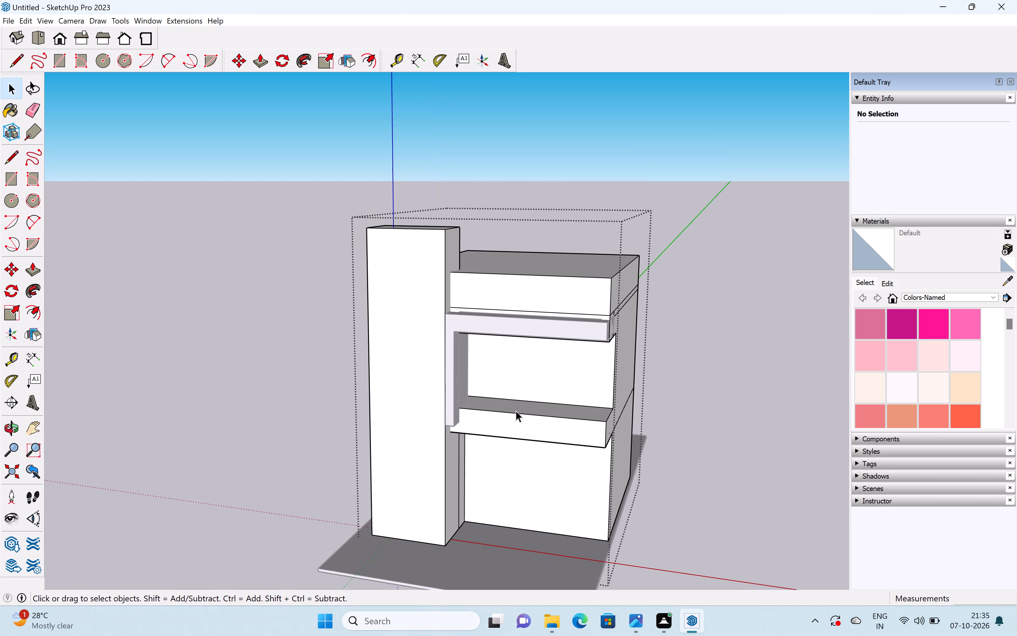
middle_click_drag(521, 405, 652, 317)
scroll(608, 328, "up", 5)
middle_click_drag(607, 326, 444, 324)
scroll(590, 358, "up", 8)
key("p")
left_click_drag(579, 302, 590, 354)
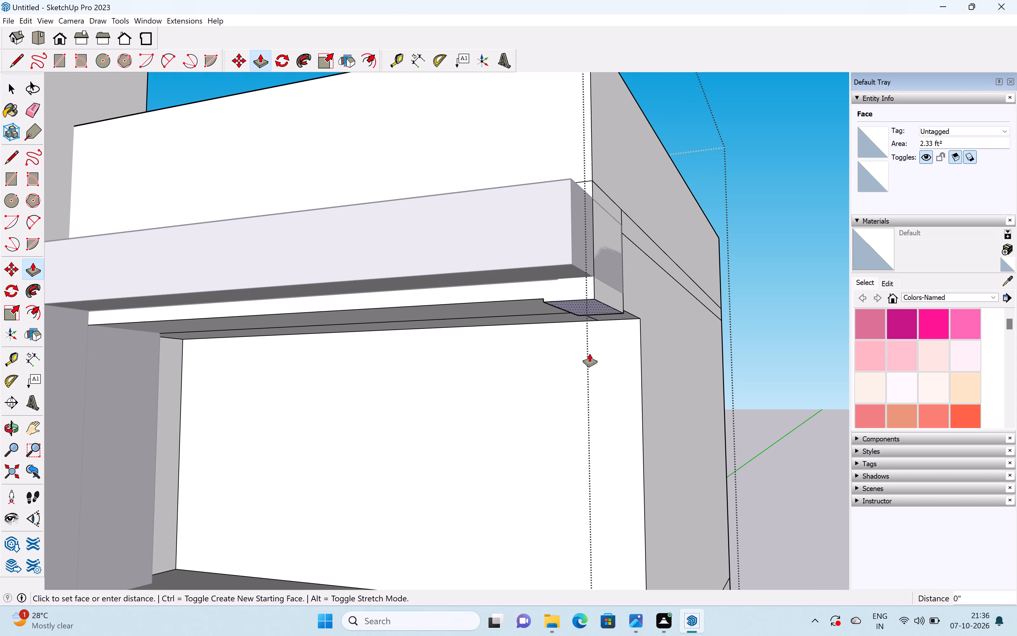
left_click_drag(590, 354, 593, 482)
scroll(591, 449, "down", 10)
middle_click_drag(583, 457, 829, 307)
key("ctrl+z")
Erase the lengthwise seam across the recess ceiling and its short corner segment, keeping the edge that divides off the outer corner strip.
middle_click_drag(514, 417, 357, 333)
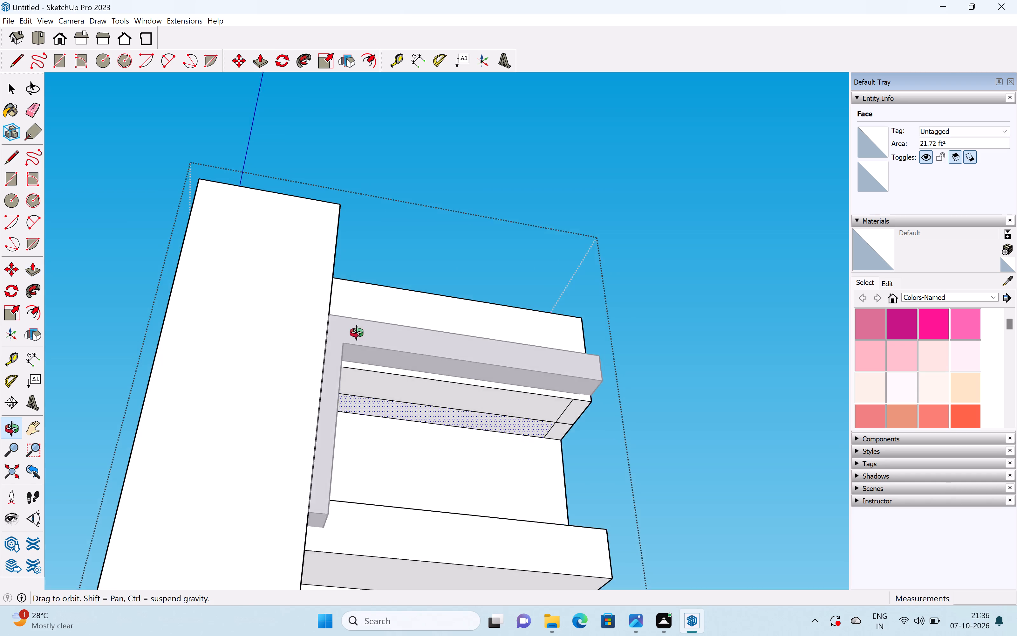
middle_click_drag(357, 333, 320, 357)
key("space")
scroll(447, 415, "up", 4)
key("e")
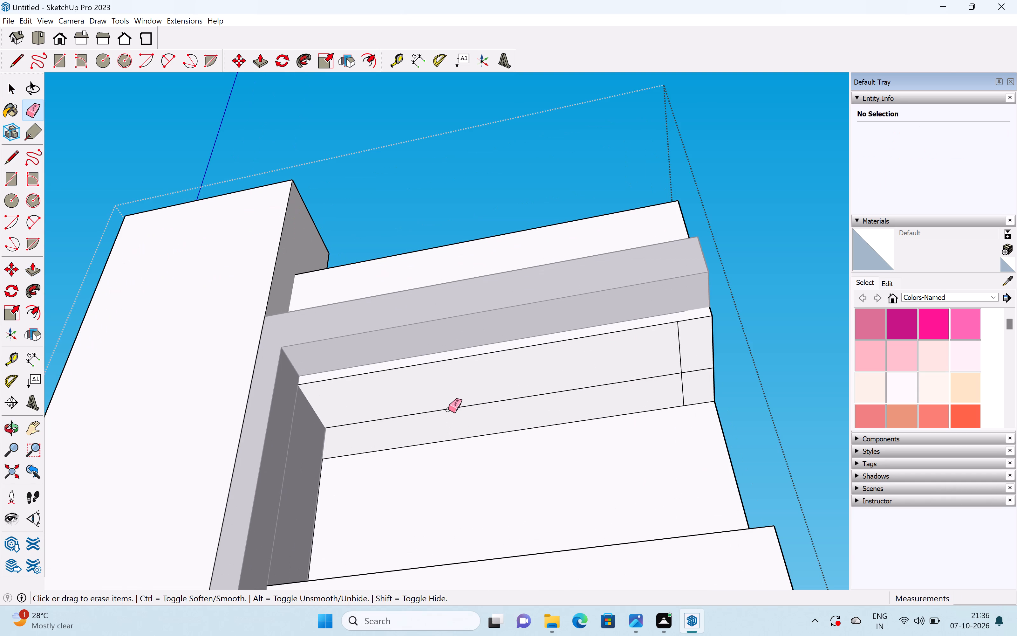
left_click_drag(448, 407, 453, 421)
left_click_drag(453, 423, 461, 443)
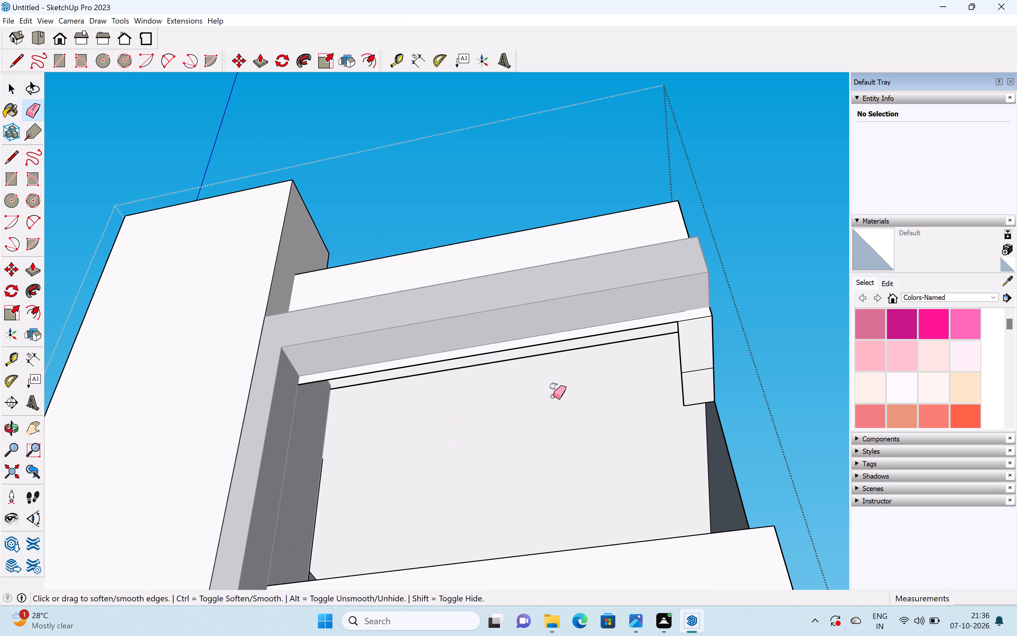
key("ctrl+z")
left_click_drag(681, 355, 673, 356)
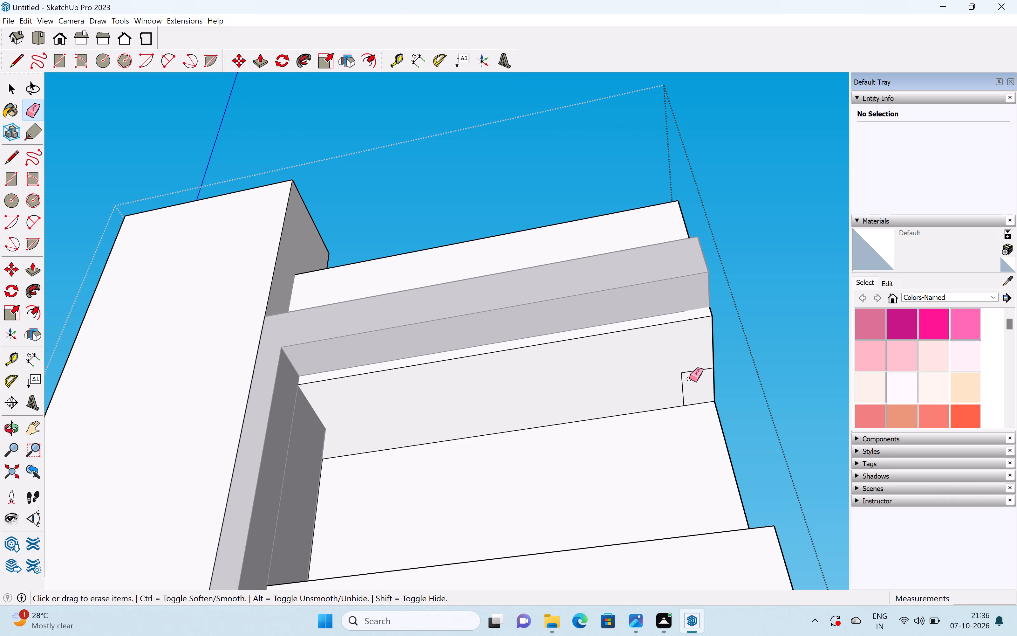
key("ctrl+z")
left_click_drag(690, 366, 694, 377)
key("space")
Push/Pull the outer corner strip of the recess ceiling down to the sill as a full-depth corner pier, and check the front.
scroll(658, 377, "down", 7)
middle_click_drag(638, 391, 712, 479)
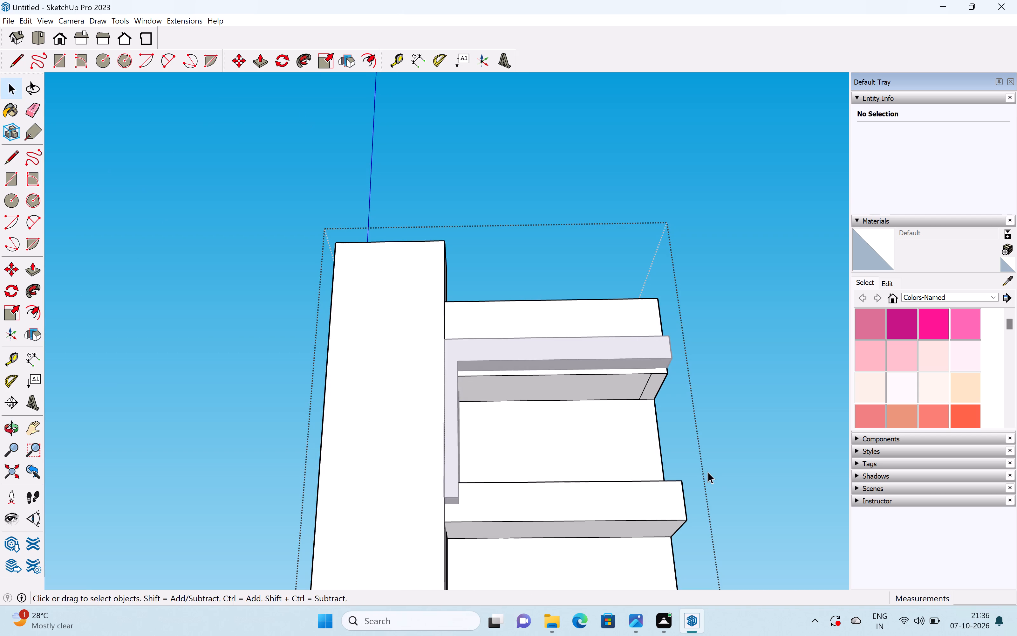
key("p")
left_click_drag(654, 383, 666, 487)
scroll(639, 470, "down", 1)
middle_click_drag(638, 469, 658, 630)
scroll(657, 370, "down", 4)
middle_click_drag(625, 436, 753, 439)
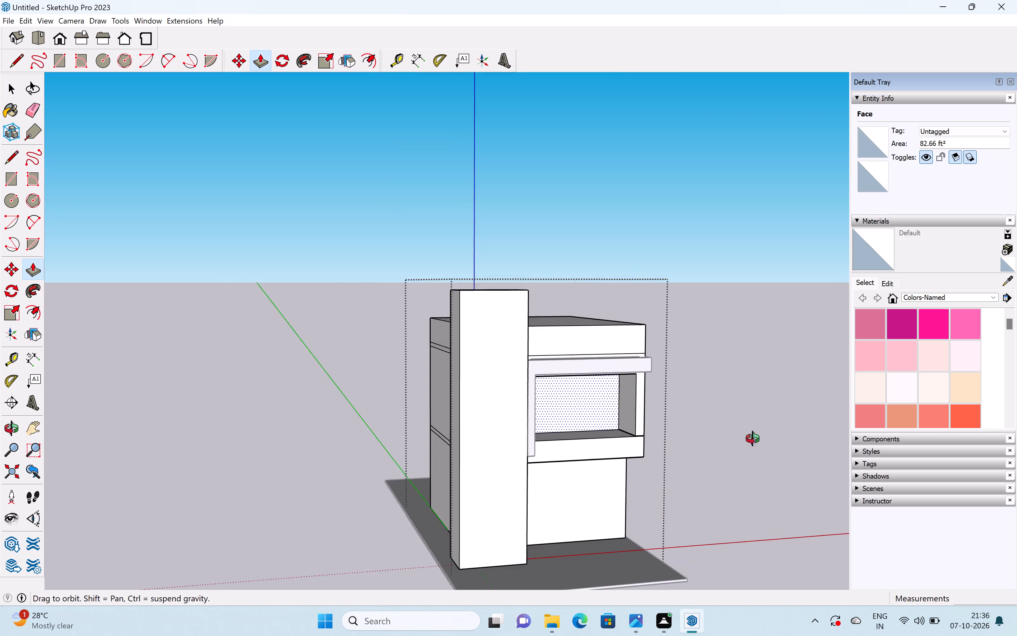
Undo the corner pier and Push/Pull the outer strip of the recess ceiling down to the sill again.
middle_click_drag(753, 439, 751, 436)
scroll(603, 422, "up", 12)
scroll(635, 408, "up", 6)
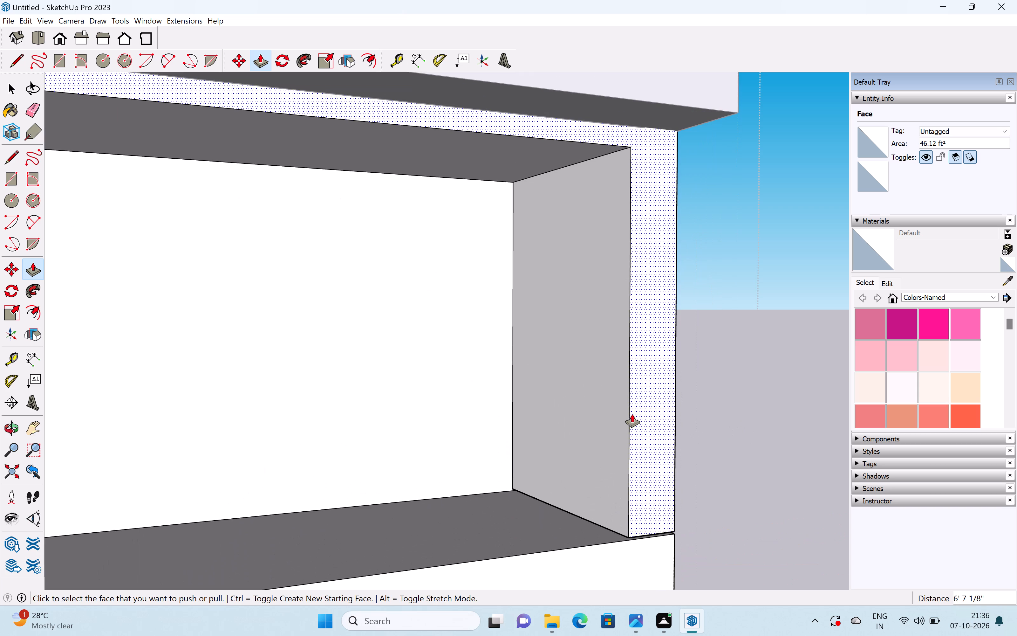
middle_click_drag(638, 435, 464, 340)
key("ctrl+z")
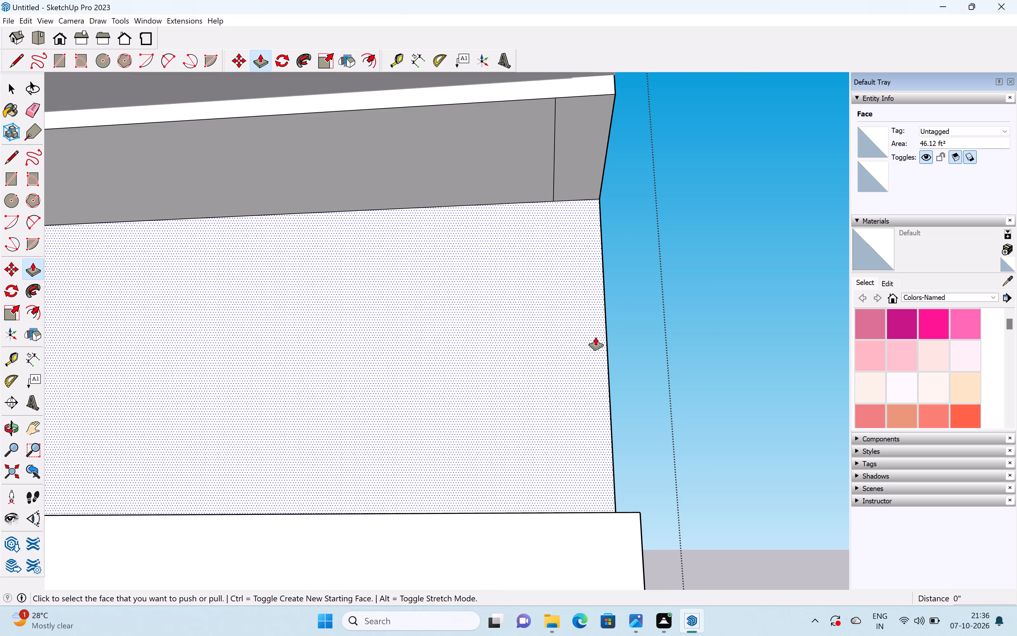
left_click_drag(592, 158, 614, 524)
key("space")
Draw an upright rectangle about 5' 4" by 2' 6" on the inner face of the recess's outer side wall.
scroll(590, 441, "down", 8)
middle_click_drag(553, 372, 791, 513)
scroll(517, 353, "up", 2)
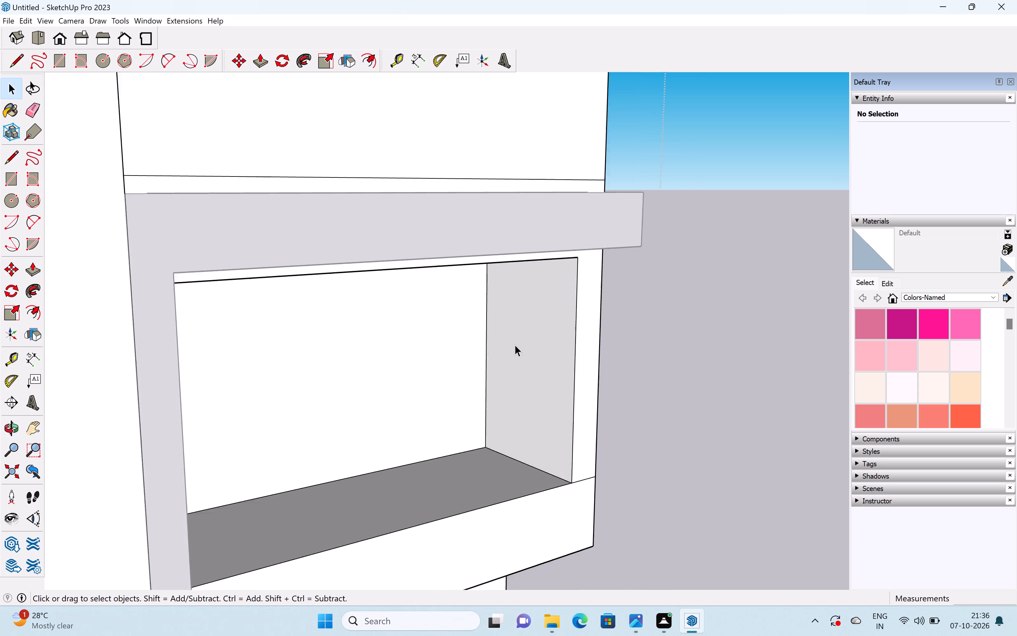
scroll(515, 345, "up", 2)
key("r")
middle_click_drag(506, 349, 567, 261)
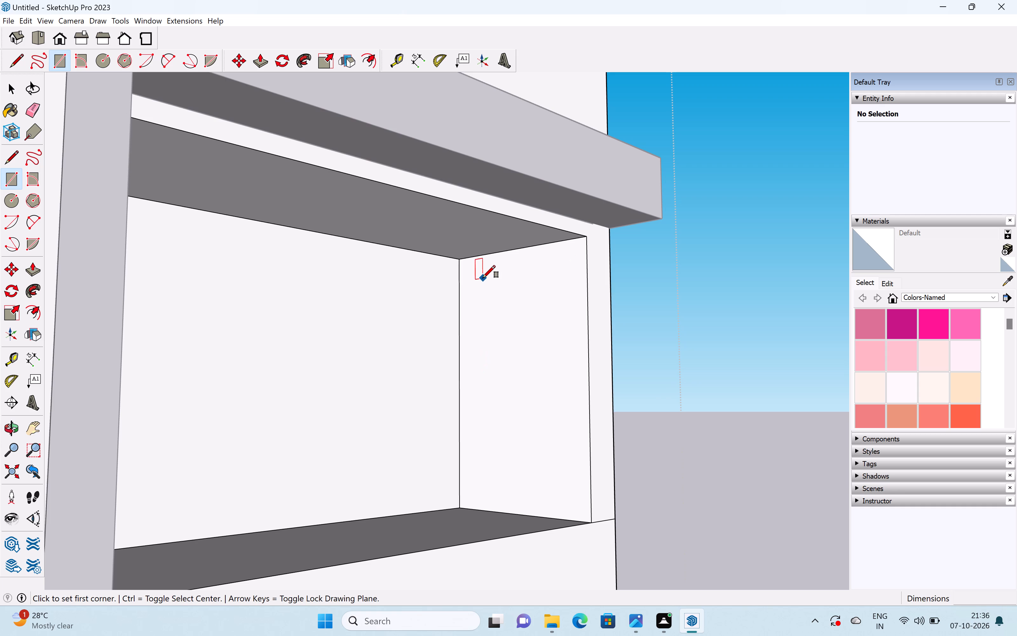
left_click(483, 278)
scroll(536, 364, "down", 2)
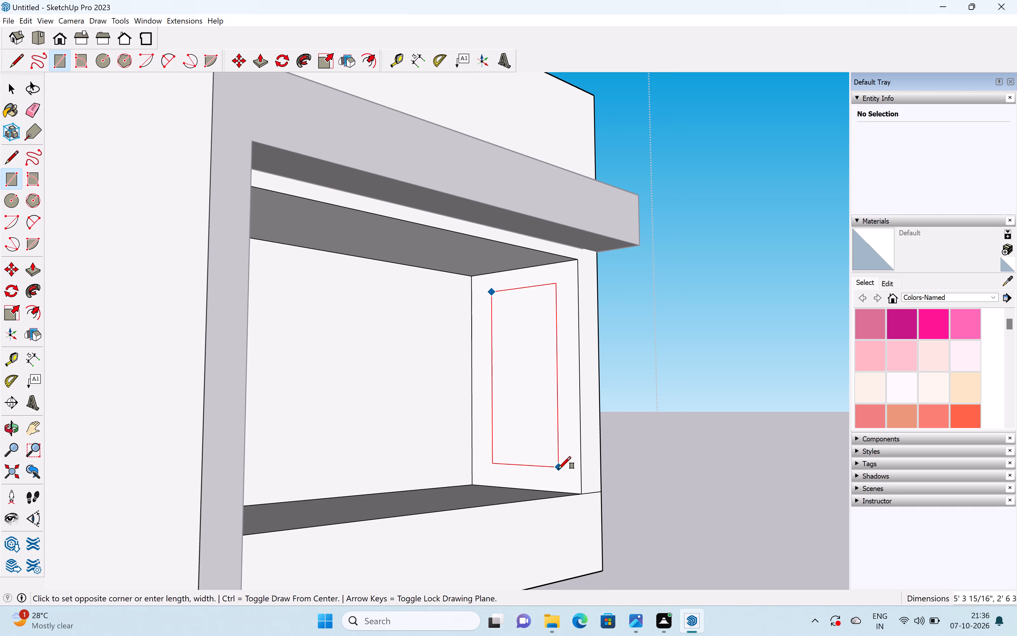
left_click(558, 474)
key("space")
Push/Pull the new rectangle about 11 9/16" into the side wall as a window opening.
left_click(531, 440)
left_click(529, 434)
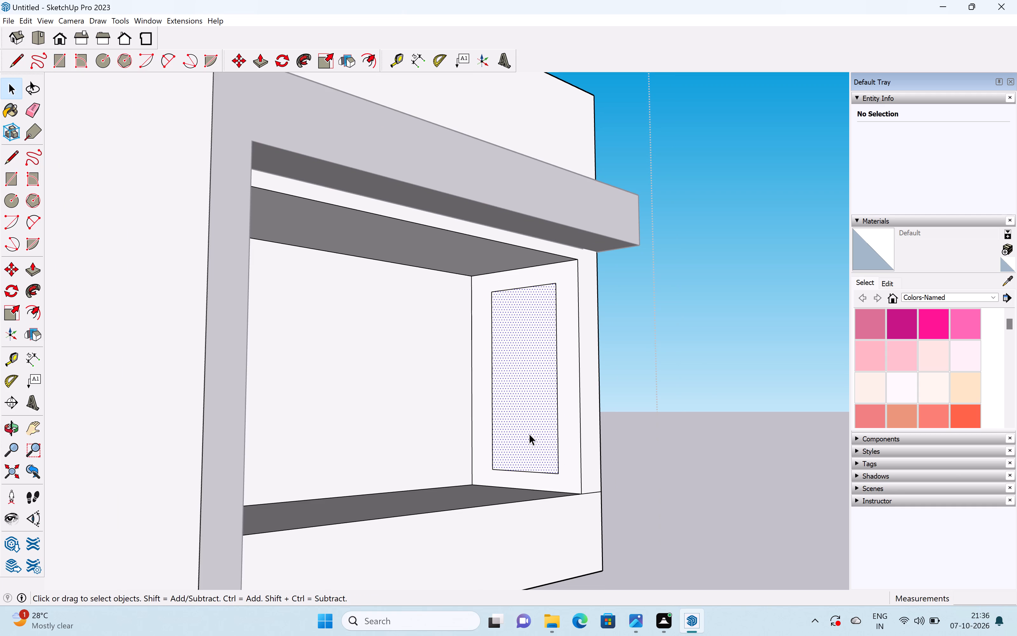
key("p")
left_click_drag(526, 432, 550, 413)
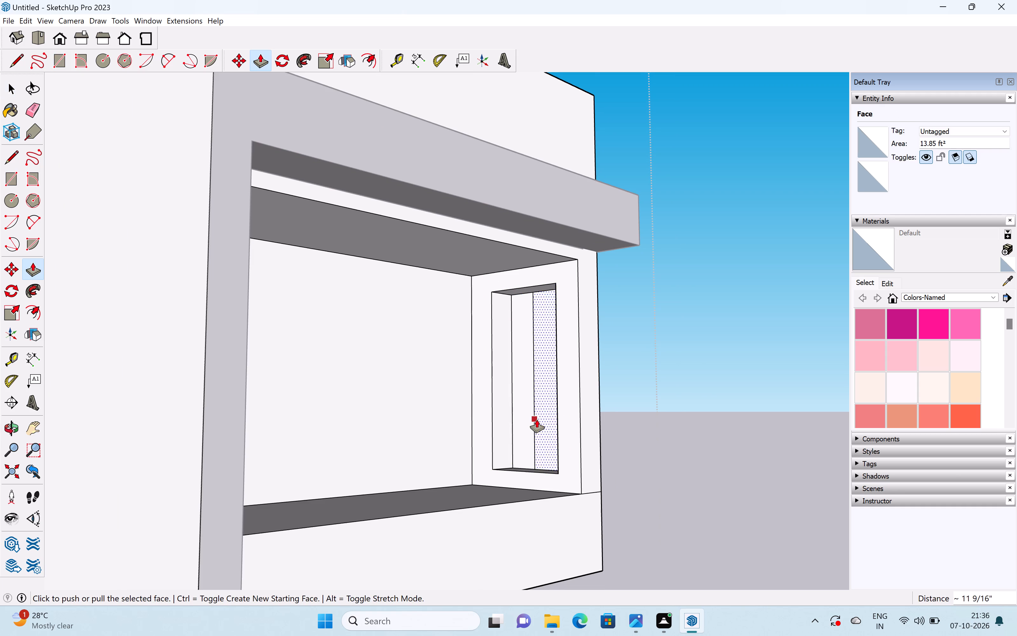
scroll(537, 420, "down", 3)
left_click_drag(538, 416, 568, 402)
From outside, Push/Pull the window opening's back face and delete the two faces still closing it to cut through the side wall.
middle_click_drag(594, 395, 139, 475)
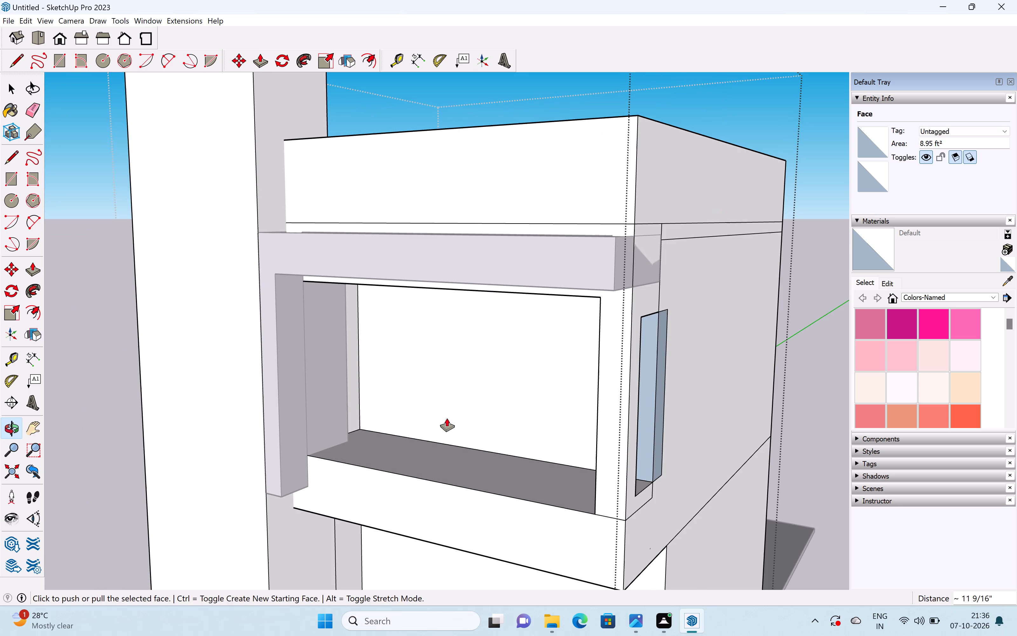
middle_click_drag(689, 387, 390, 404)
left_click_drag(467, 454, 474, 432)
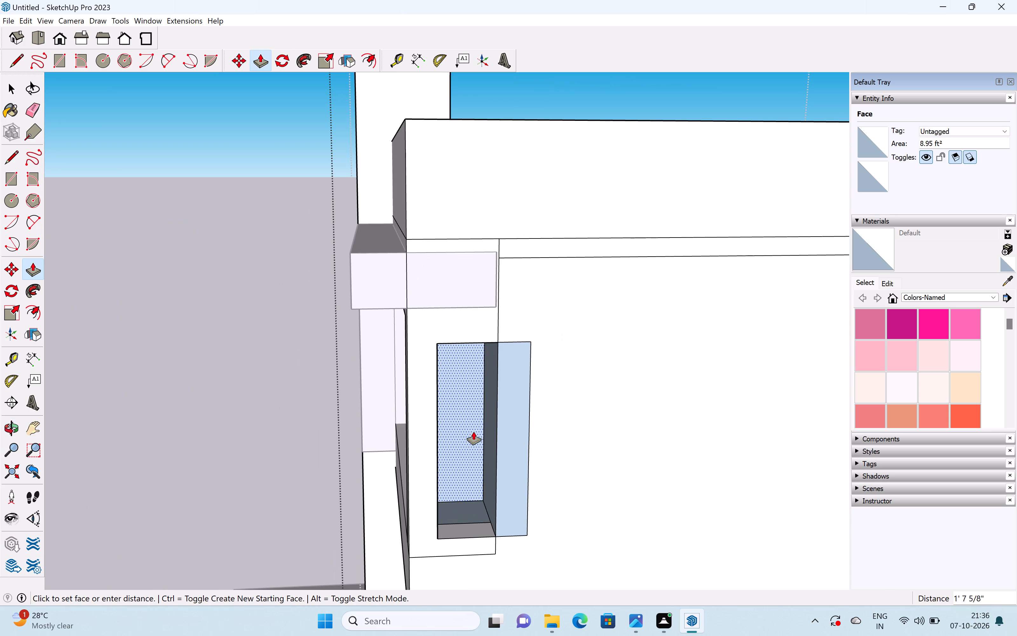
left_click_drag(474, 432, 460, 516)
left_click_drag(513, 495, 488, 491)
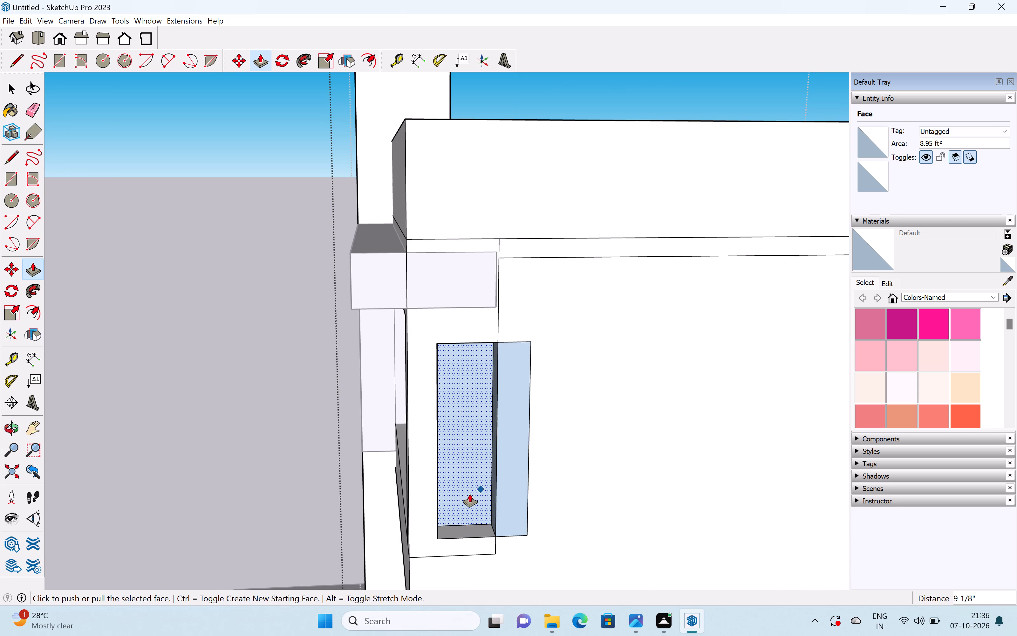
key("space")
left_click(466, 494)
key("Delete")
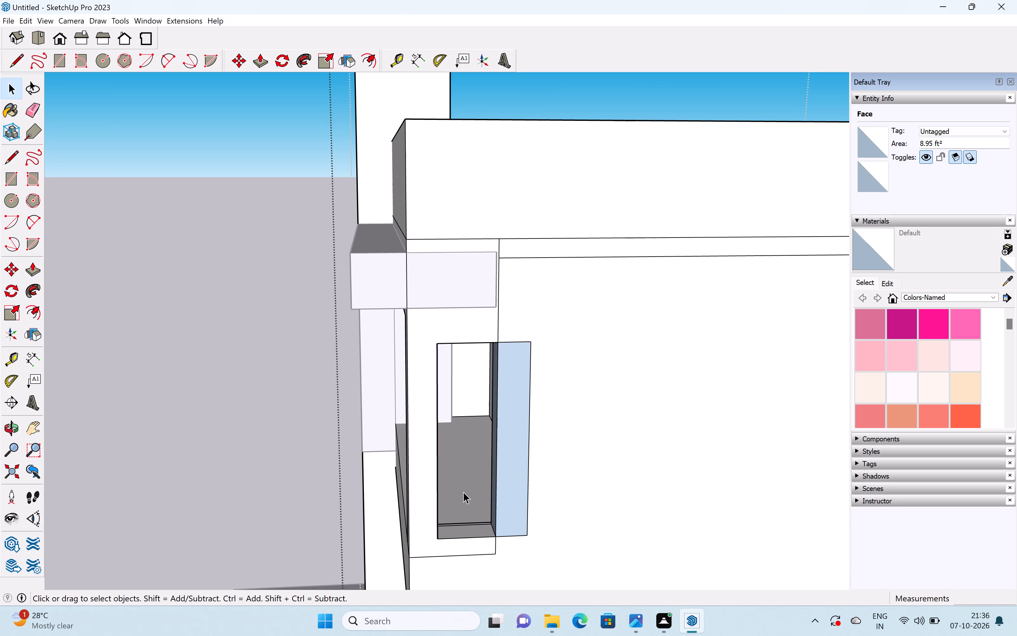
left_click(507, 492)
key("Delete")
Delete the vertical divider edges left standing across the window opening.
middle_click_drag(484, 477, 410, 479)
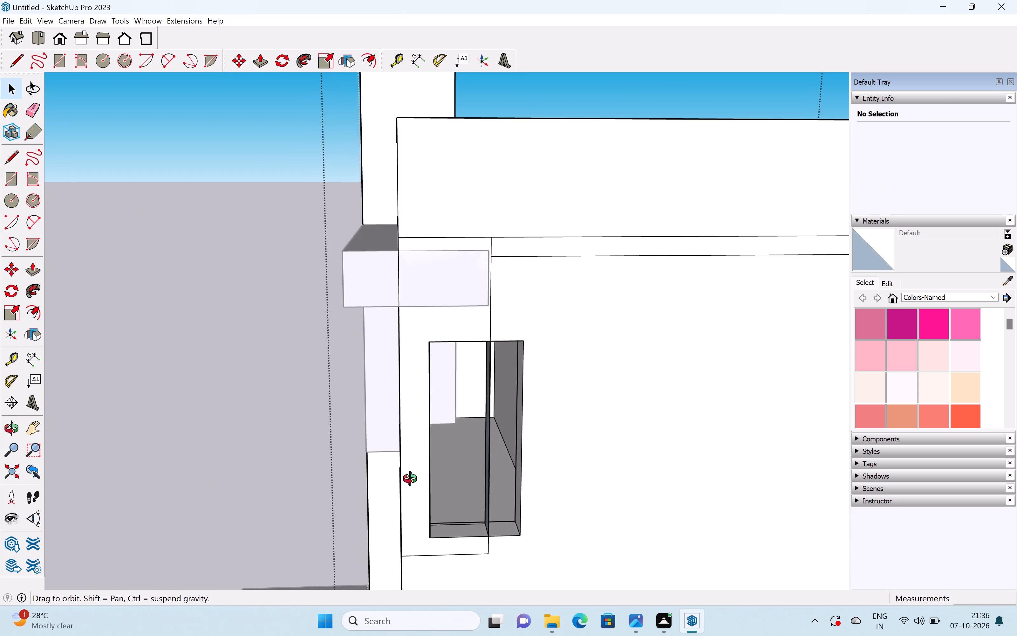
middle_click_drag(410, 479, 435, 484)
left_click(455, 493)
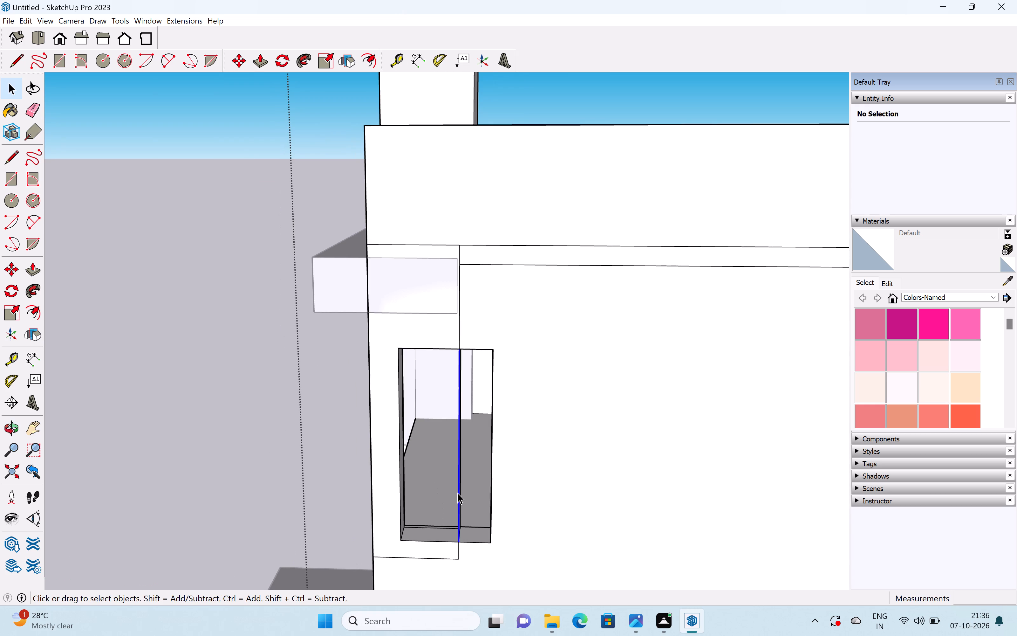
key("Delete")
left_click(462, 486)
key("Delete")
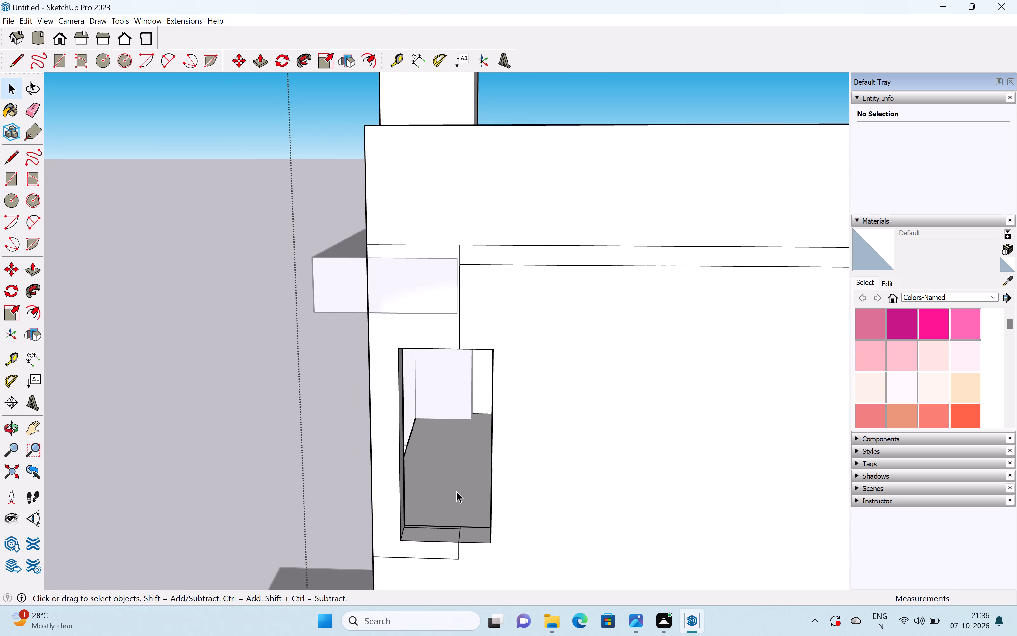
Delete the short seam across the window's sill and erase the leftover lines on the outer wall just below the opening.
scroll(450, 528, "up", 6)
left_click(449, 529)
key("Delete")
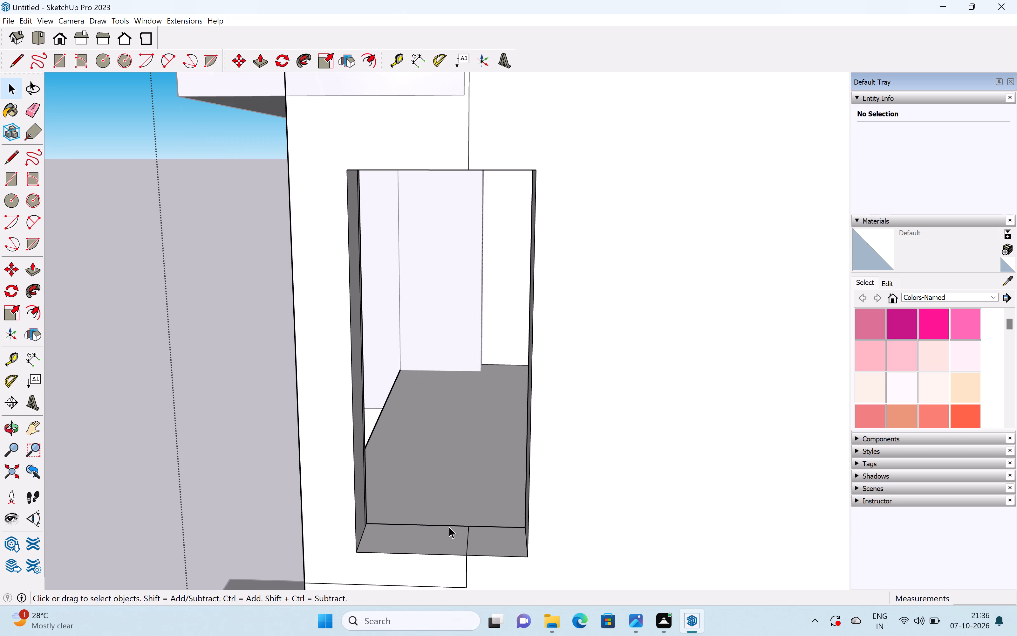
left_click(449, 527)
key("Delete")
key("ctrl+z")
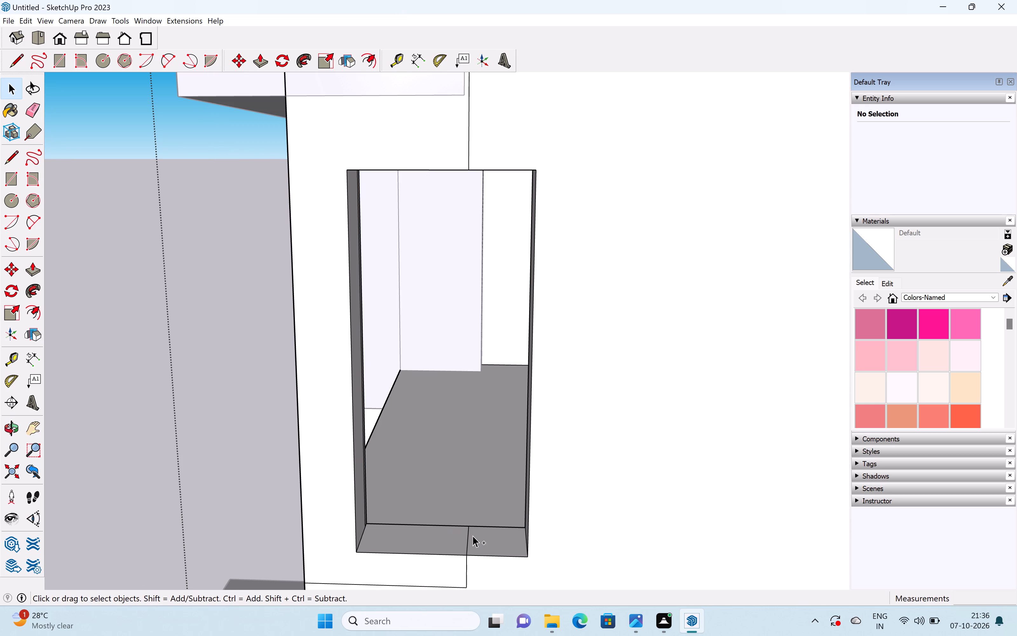
left_click(468, 535)
key("Delete")
scroll(466, 534, "down", 6)
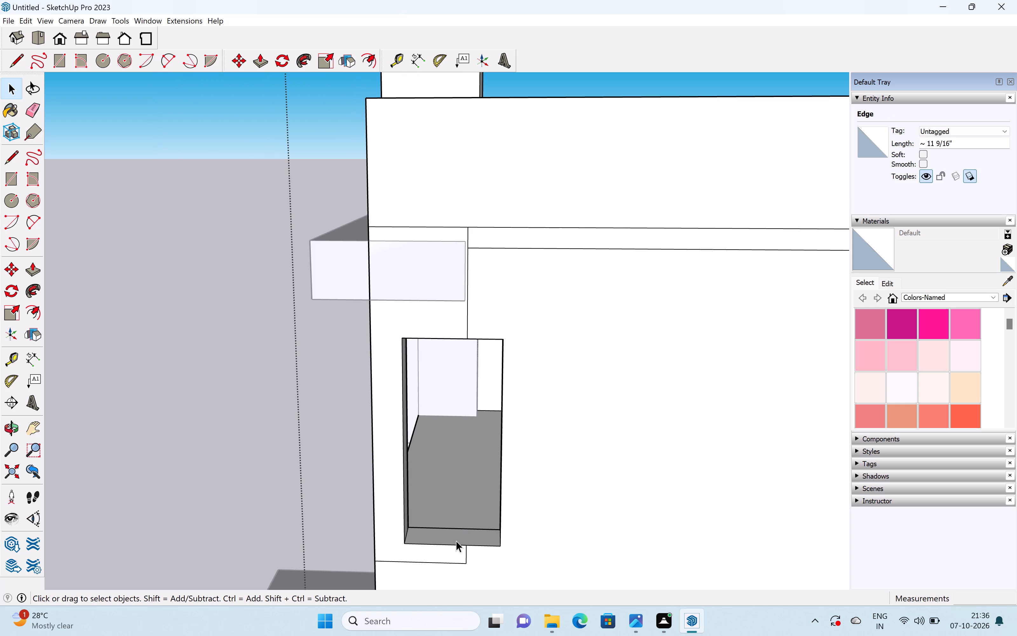
key("e")
left_click_drag(464, 556, 484, 565)
left_click_drag(457, 560, 455, 566)
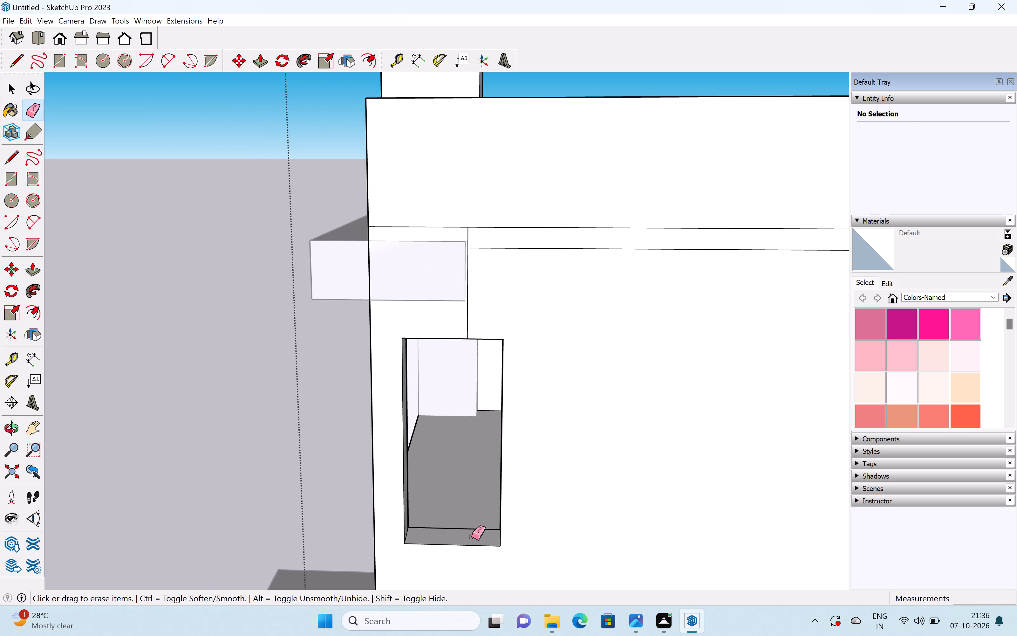
Push/Pull the window jamb nearest the recess's back wall by about 3 5/16" to widen the opening.
scroll(473, 535, "down", 4)
middle_click_drag(378, 520, 869, 408)
middle_click_drag(548, 420, 813, 471)
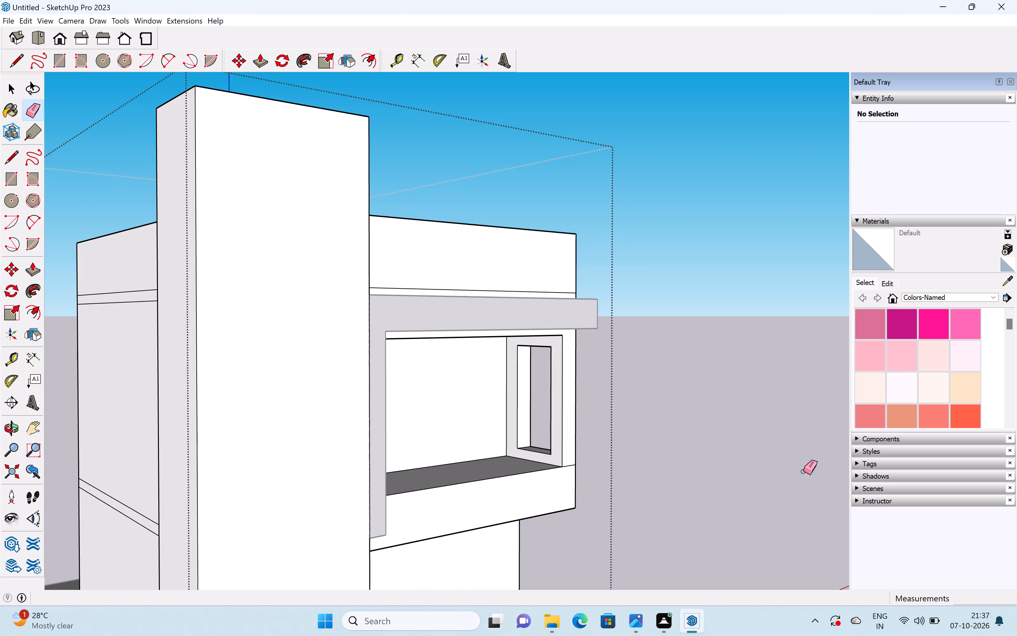
scroll(630, 425, "up", 1)
middle_click_drag(632, 424, 708, 422)
key("space")
scroll(513, 399, "up", 6)
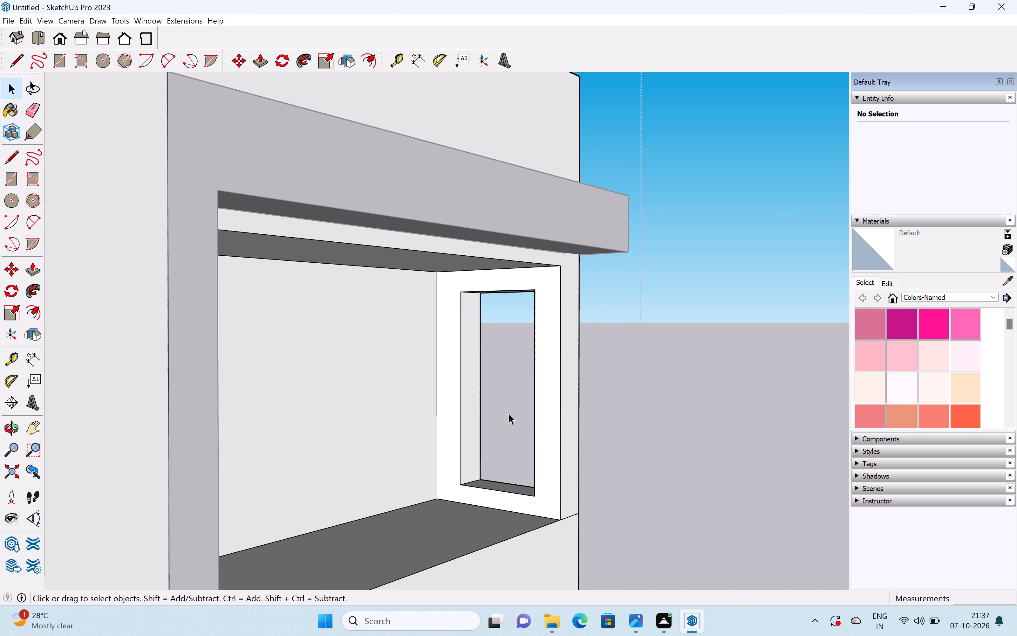
key("p")
scroll(483, 410, "up", 4)
left_click_drag(467, 414, 457, 412)
middle_click_drag(507, 404, 570, 419)
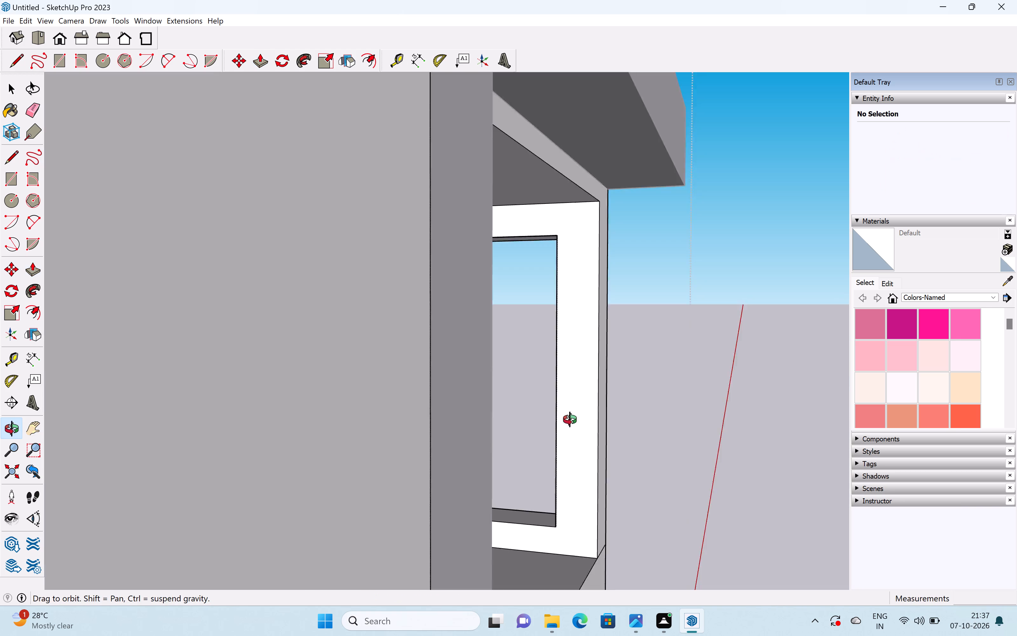
Erase the vertical seam on the window jamb nearest the front of the building.
middle_click_drag(570, 419, 570, 419)
scroll(567, 419, "up", 1)
scroll(564, 415, "down", 2)
middle_click_drag(537, 417, 577, 420)
scroll(565, 413, "up", 5)
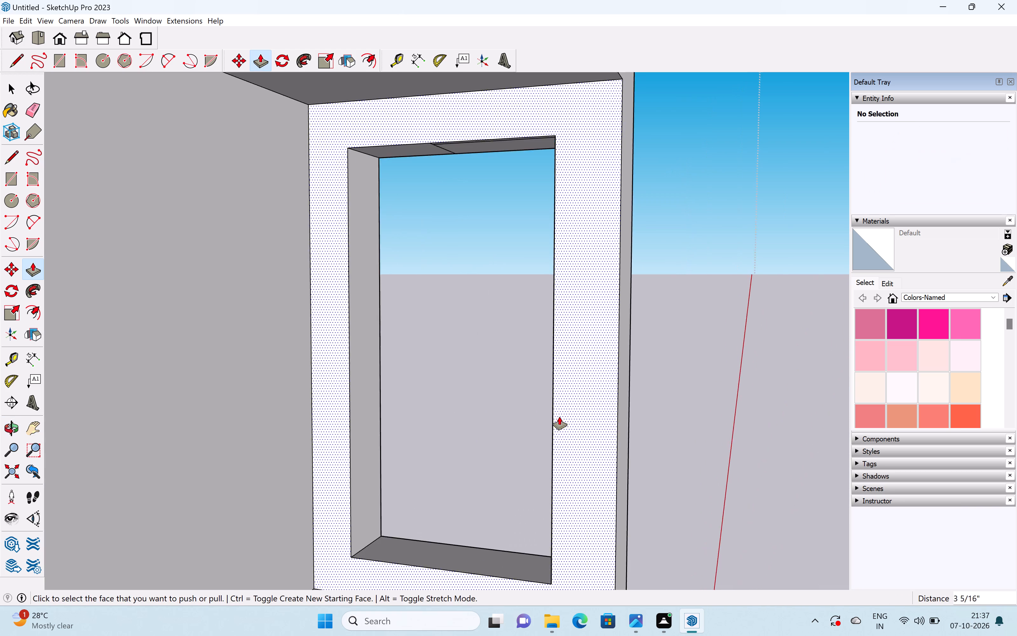
scroll(559, 417, "up", 4)
middle_click_drag(555, 433, 590, 436)
middle_click_drag(489, 456, 498, 458)
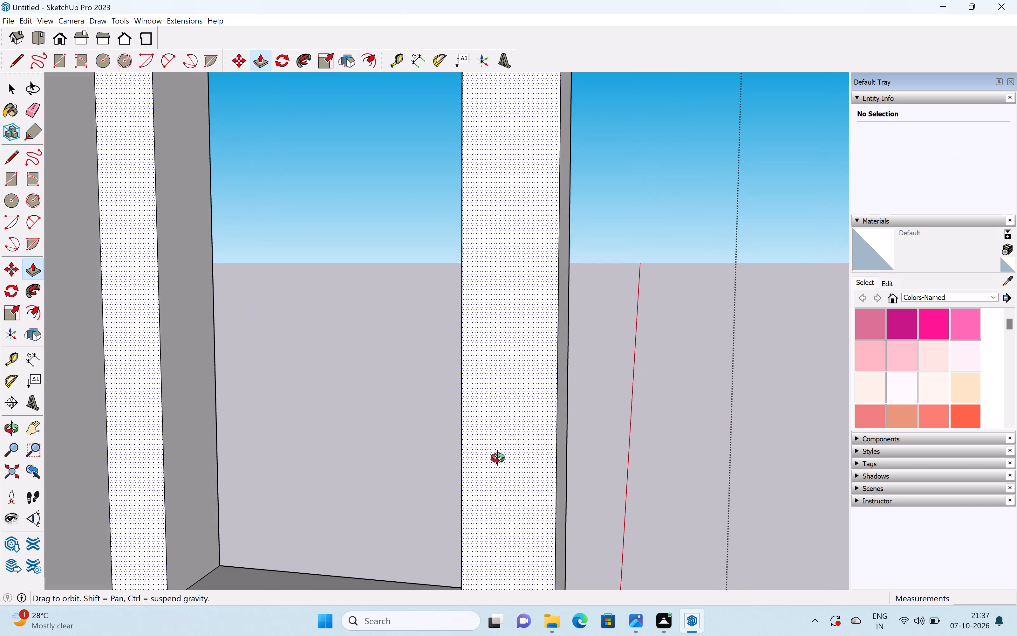
middle_click_drag(498, 458, 605, 452)
scroll(454, 455, "up", 2)
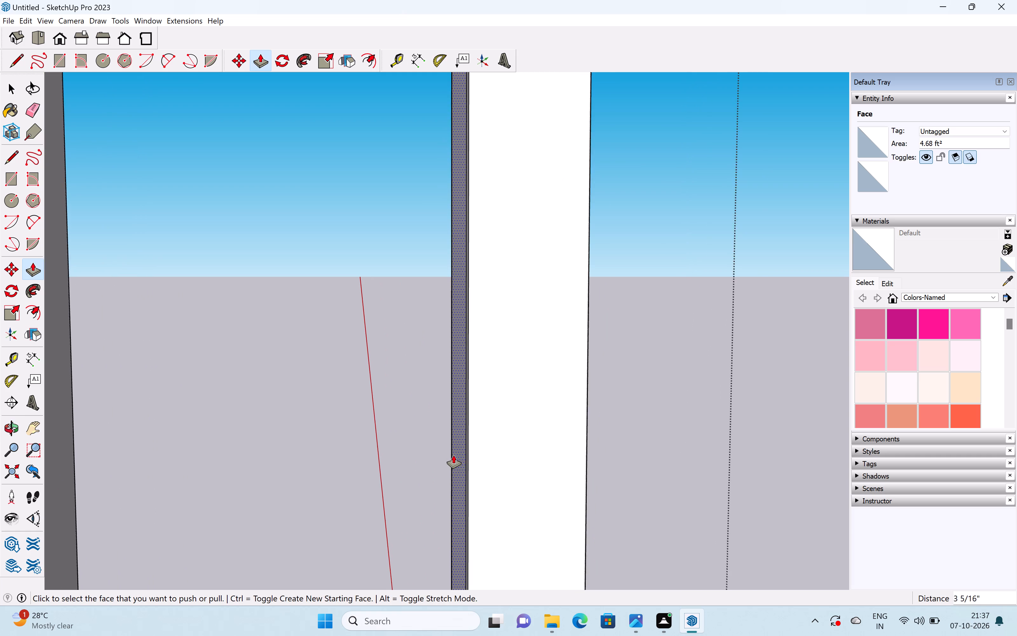
scroll(454, 455, "up", 5)
key("space")
scroll(464, 464, "up", 1)
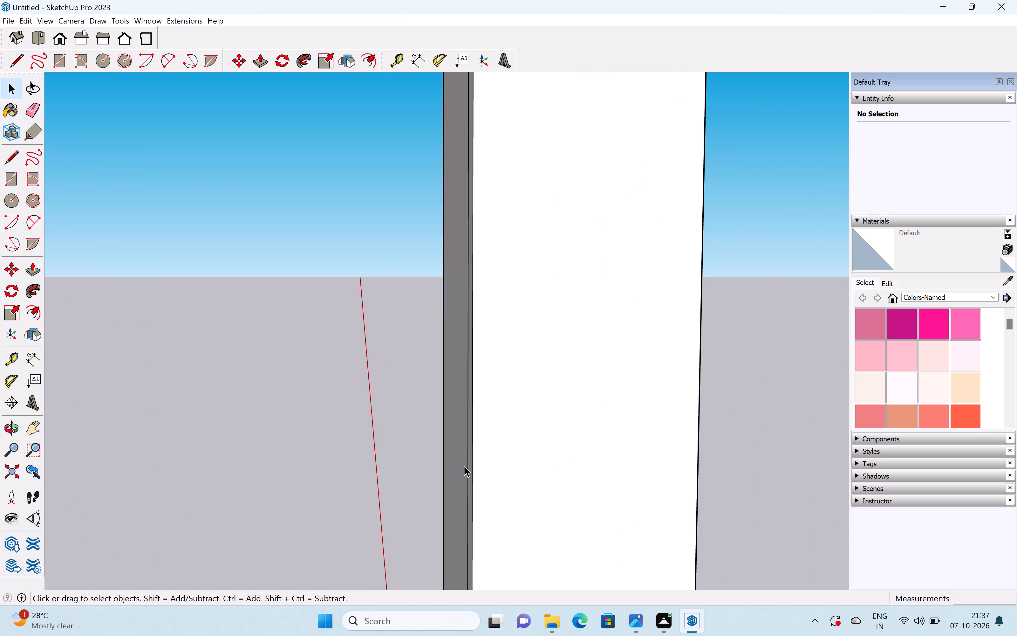
key("e")
left_click(468, 467)
key("space")
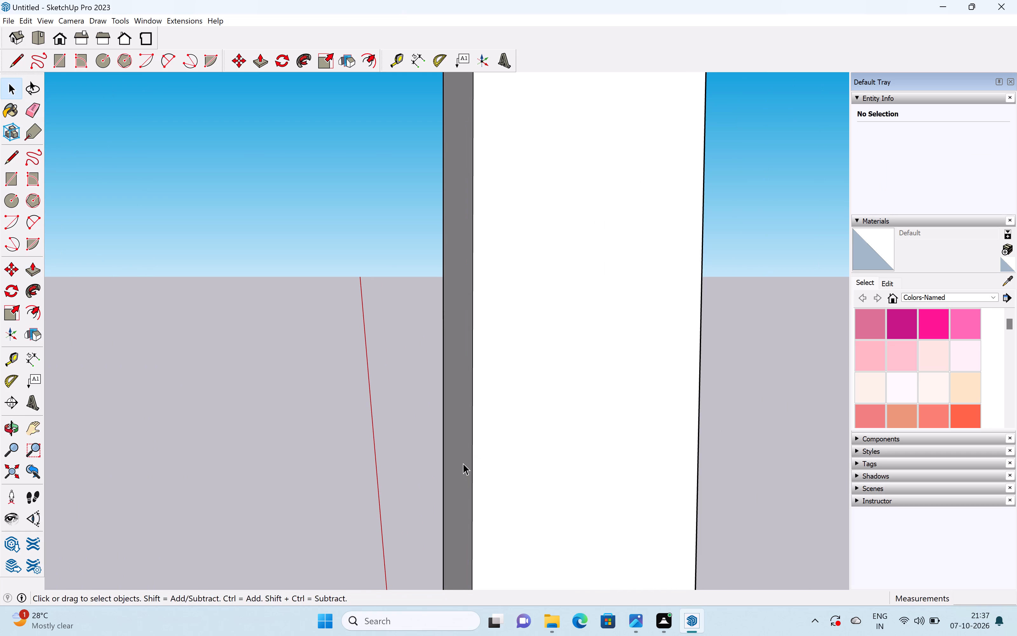
Push/Pull the front jamb about 5 1/16" toward the building's front to widen the window opening.
key("p")
left_click_drag(461, 460, 543, 463)
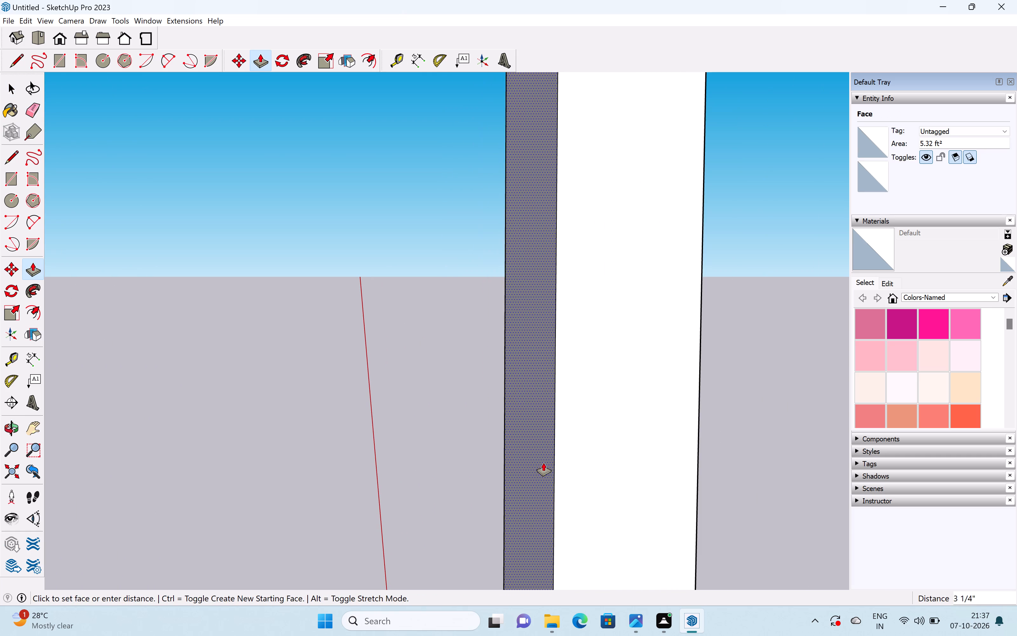
left_click_drag(543, 463, 571, 457)
scroll(570, 436, "down", 16)
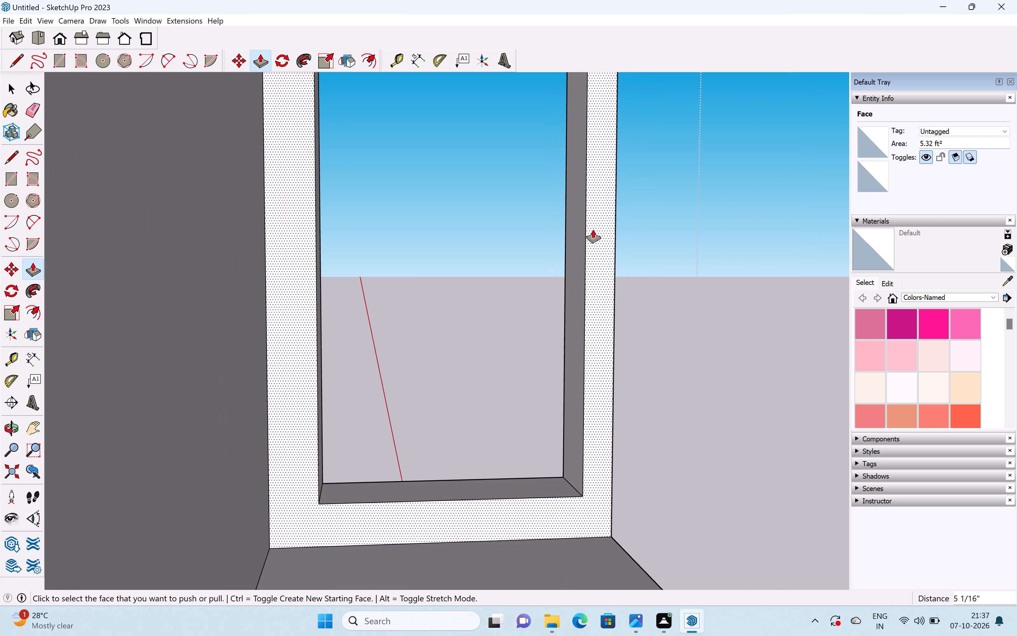
Inspect the whole building and the widened side window from the front, including the underside of its head.
scroll(593, 230, "down", 4)
scroll(620, 269, "up", 1)
scroll(555, 304, "down", 20)
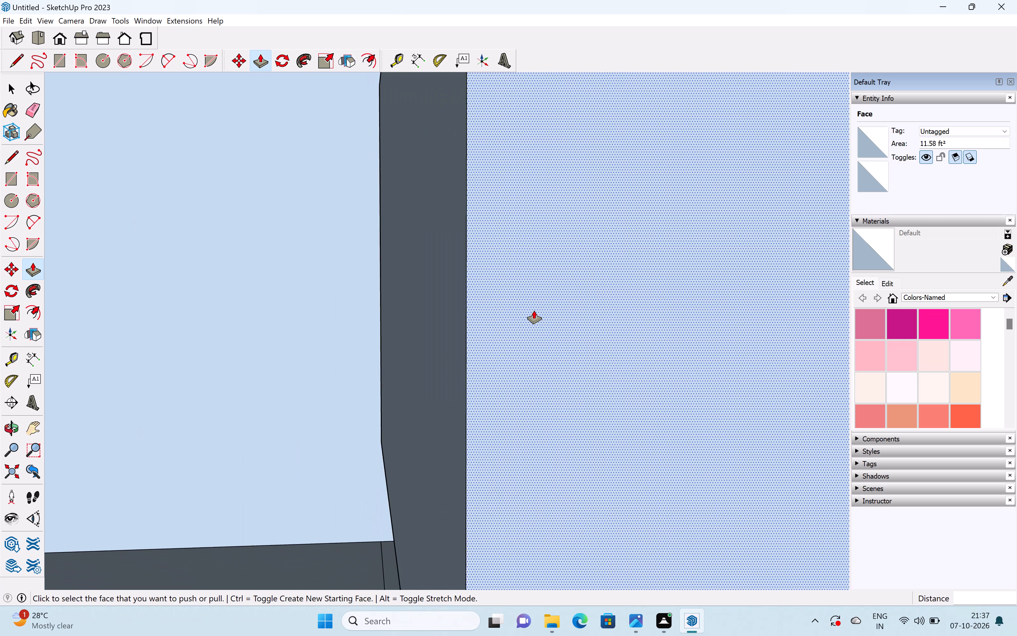
scroll(534, 310, "down", 14)
scroll(516, 335, "down", 14)
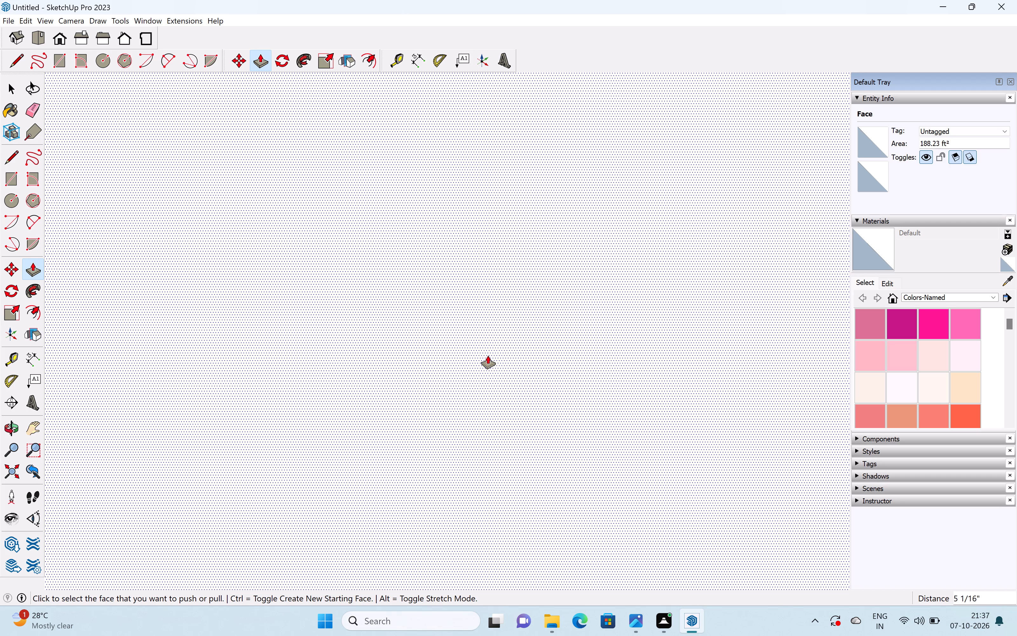
scroll(488, 356, "down", 9)
scroll(500, 370, "down", 20)
scroll(500, 370, "down", 3)
scroll(523, 393, "down", 5)
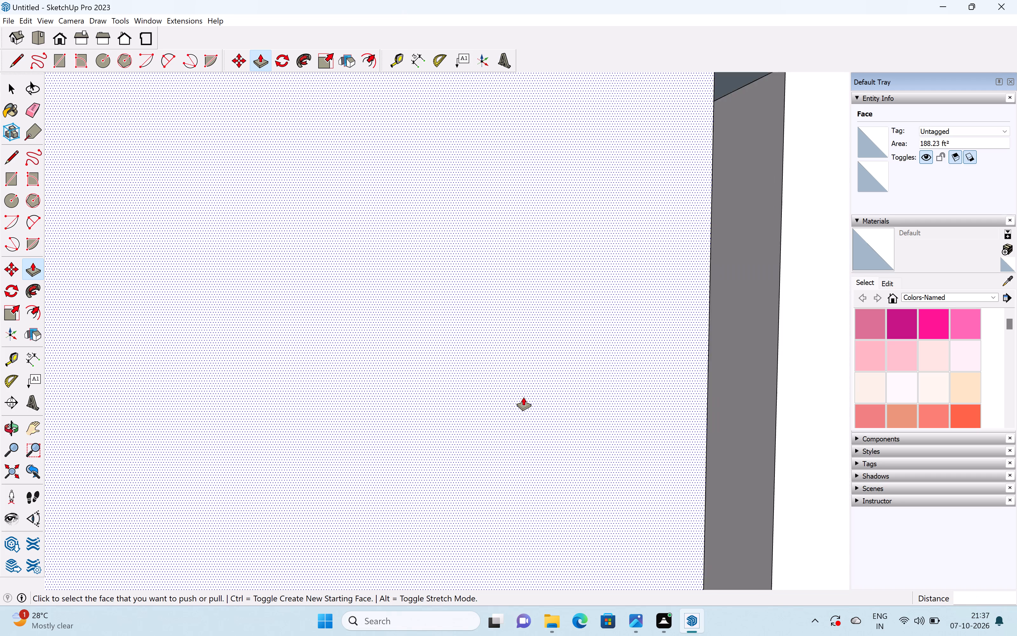
scroll(523, 397, "down", 18)
scroll(525, 401, "down", 12)
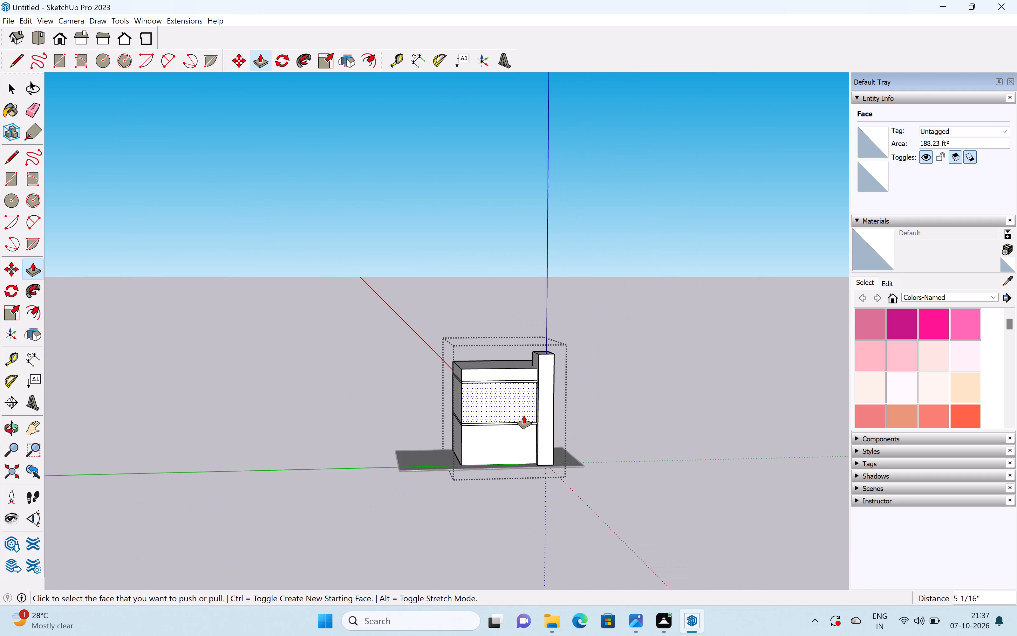
middle_click_drag(510, 423, 293, 478)
middle_click_drag(669, 378, 631, 370)
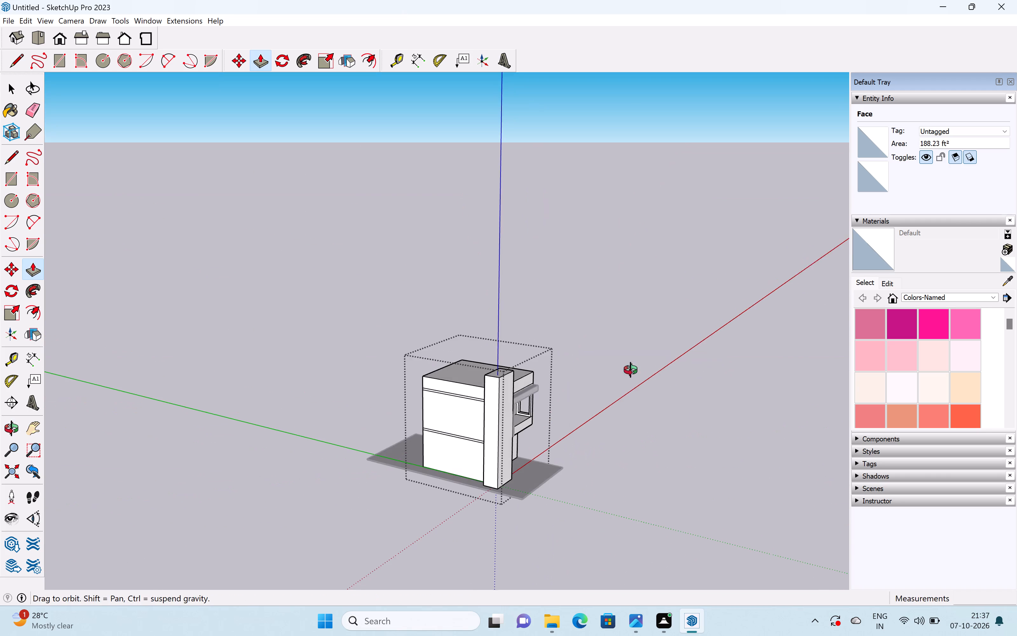
middle_click_drag(631, 370, 360, 347)
scroll(495, 420, "up", 12)
middle_click_drag(509, 411, 584, 370)
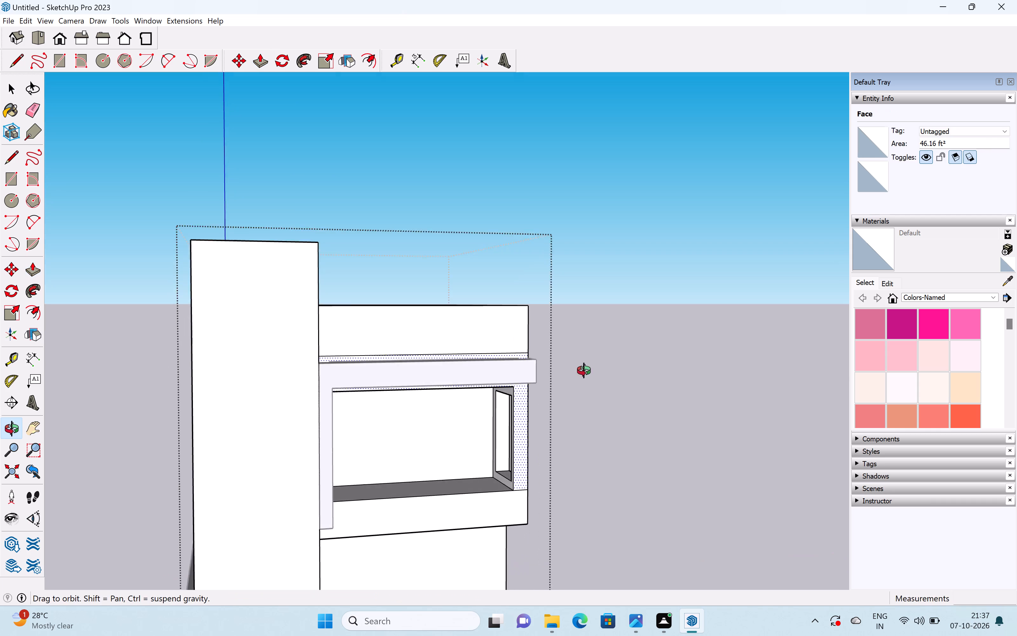
middle_click_drag(584, 370, 619, 348)
middle_click_drag(510, 412, 546, 315)
scroll(526, 388, "up", 10)
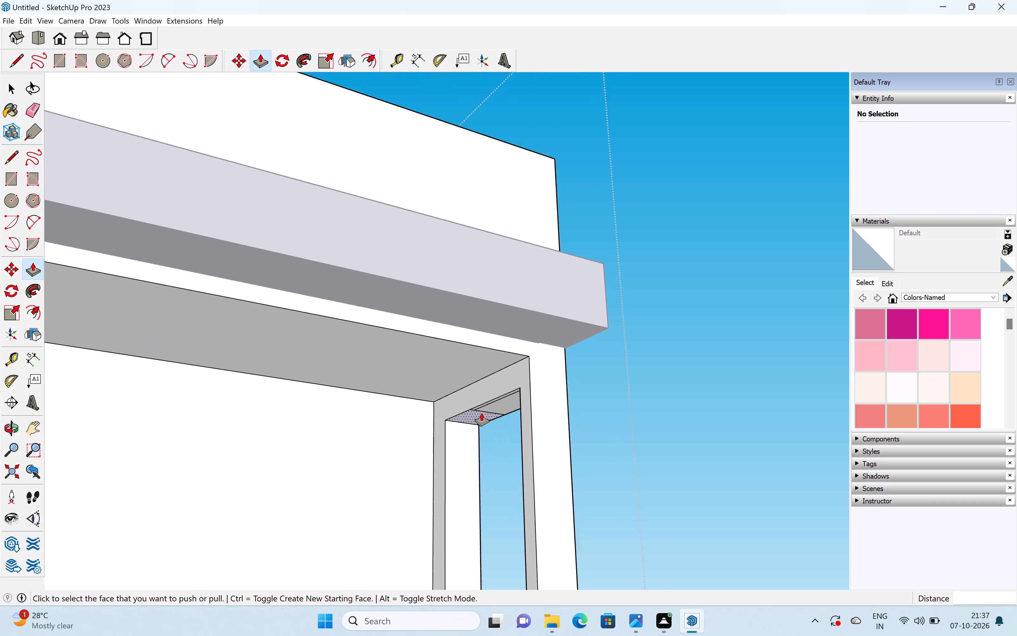
Erase the leftover seam lines on the underside of the side window's head.
scroll(481, 413, "up", 6)
middle_click_drag(492, 404, 499, 373)
key("space")
key("e")
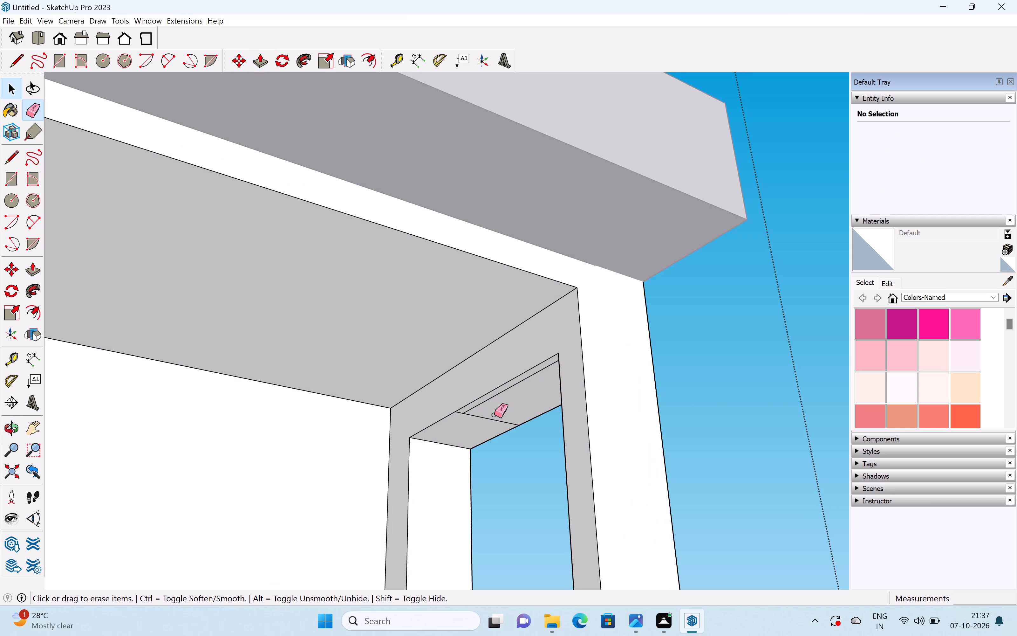
scroll(495, 411, "up", 3)
left_click_drag(496, 409, 482, 427)
left_click(487, 393)
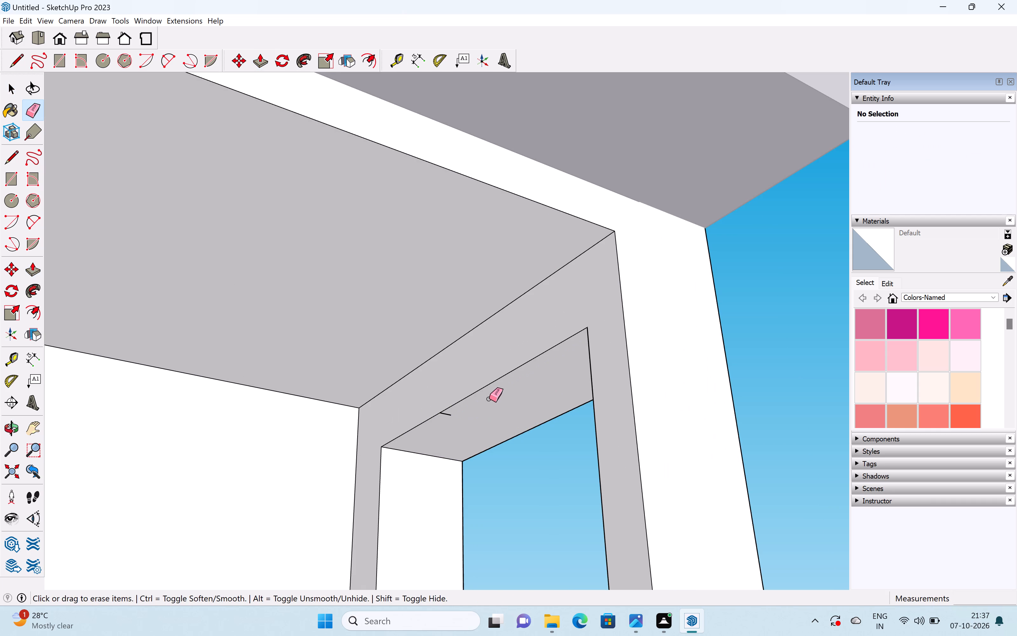
scroll(477, 415, "up", 3)
left_click_drag(448, 409, 432, 428)
key("space")
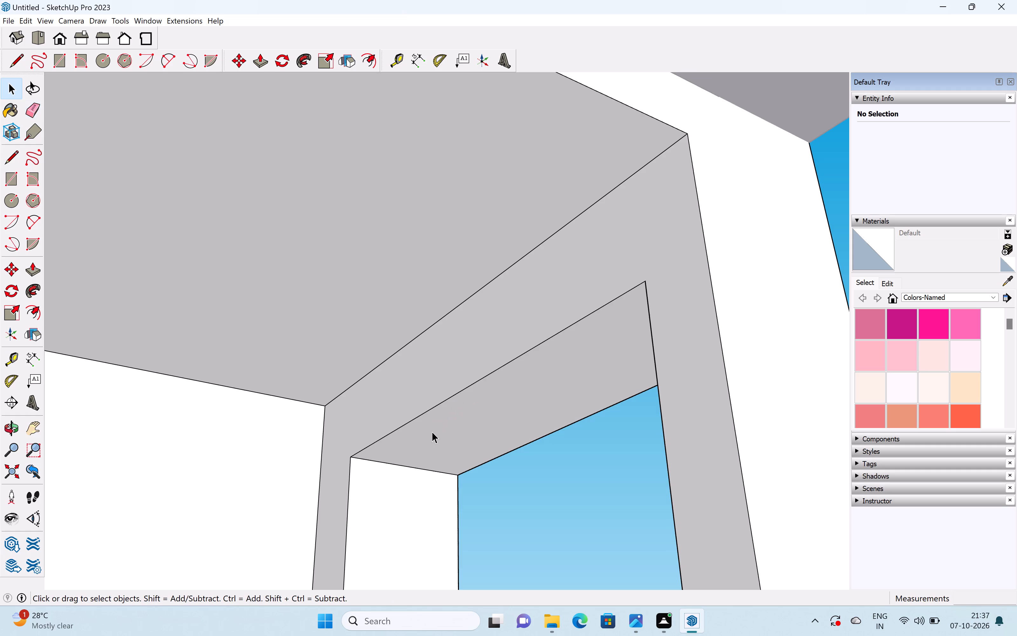
Push/Pull the side window's head upward by about 6 3/8" to make the opening taller.
key("p")
left_click_drag(449, 429, 448, 381)
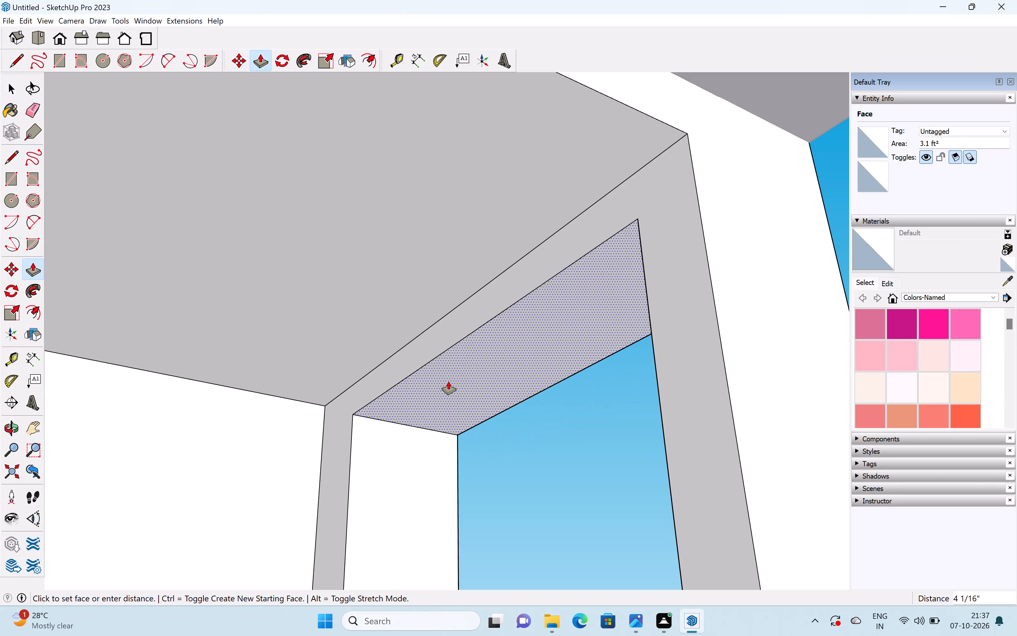
left_click_drag(448, 381, 451, 359)
Inspect the raised side-window opening and the whole building from the front.
scroll(463, 353, "down", 9)
scroll(500, 286, "down", 5)
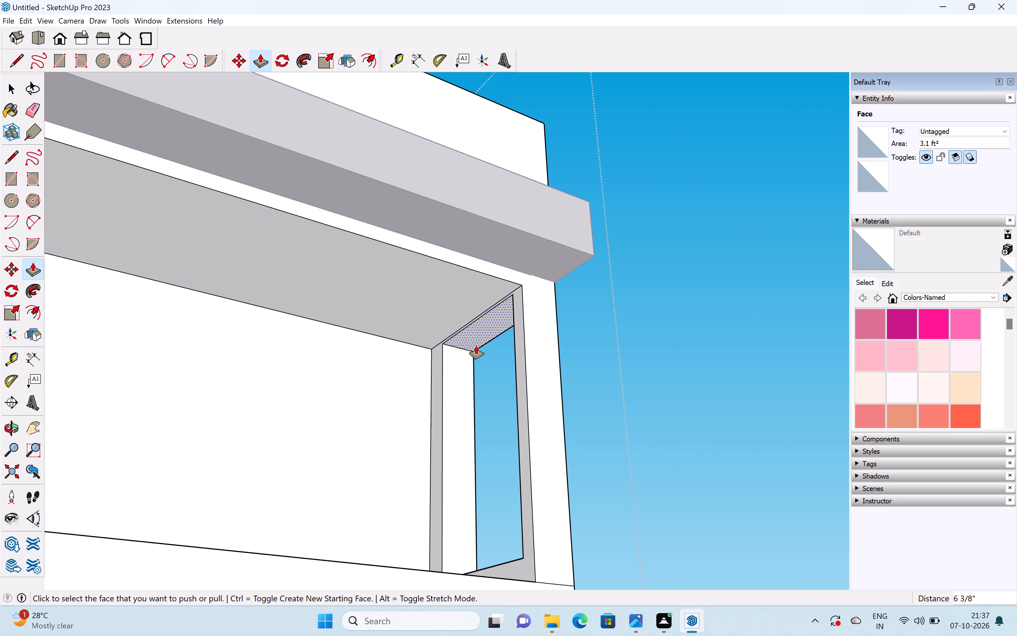
scroll(476, 346, "down", 6)
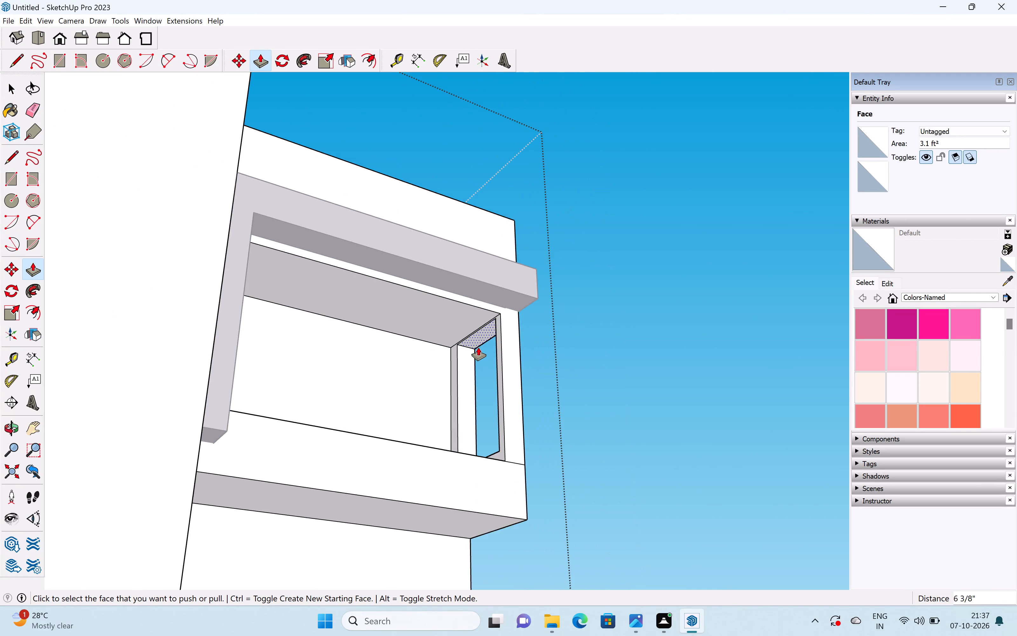
middle_click_drag(484, 356, 486, 514)
scroll(456, 391, "up", 6)
scroll(461, 387, "down", 8)
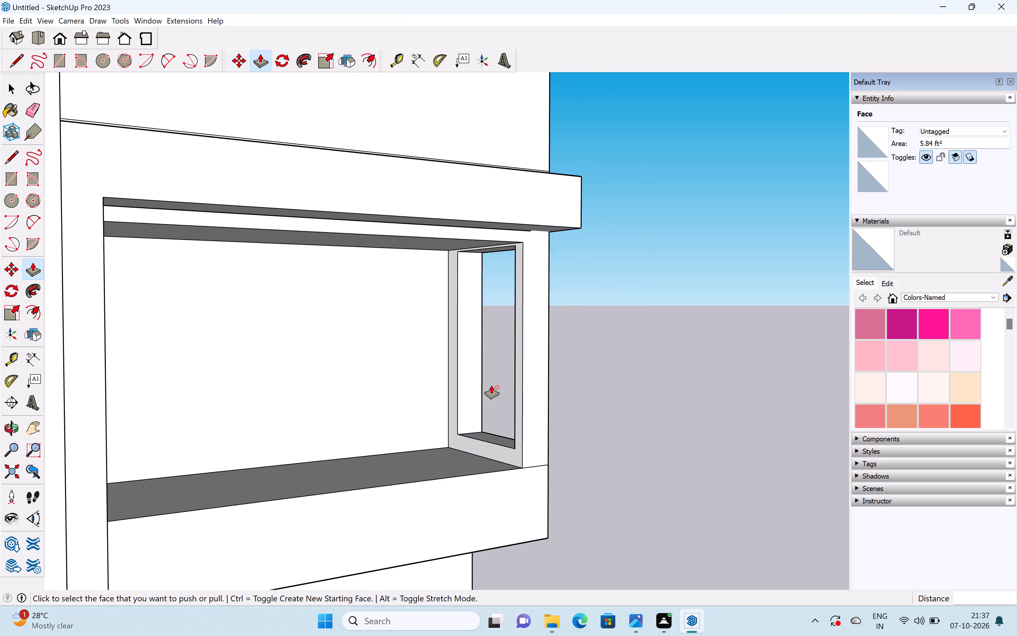
middle_click_drag(551, 383, 414, 368)
scroll(427, 369, "down", 13)
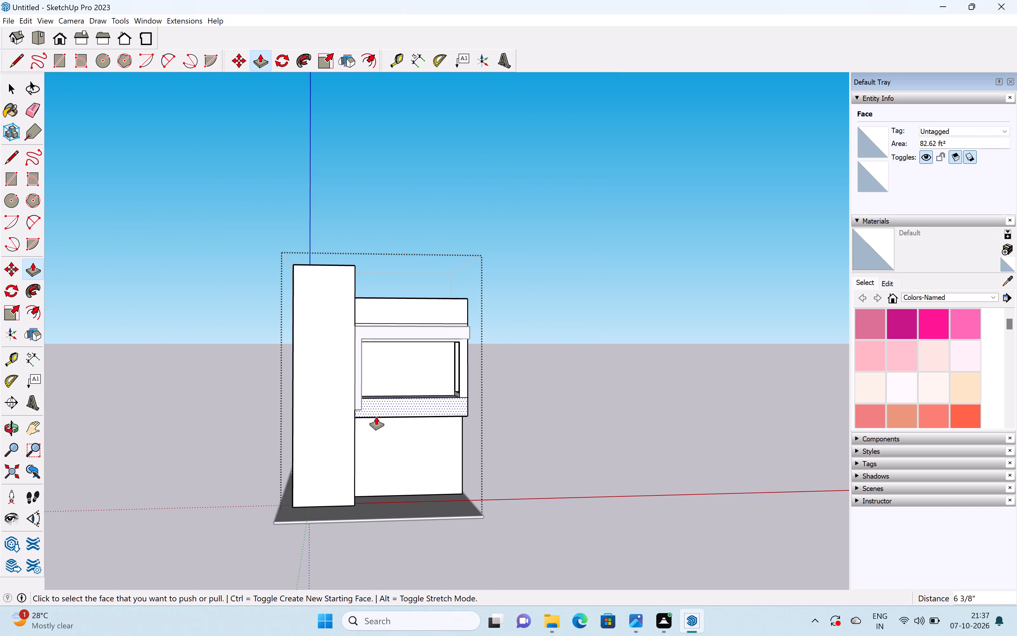
Exit the building group's editing context so the projecting frame's vertical leg beside the tower can be edited.
key("space")
scroll(368, 405, "up", 5)
middle_click_drag(365, 402, 263, 375)
scroll(375, 411, "up", 3)
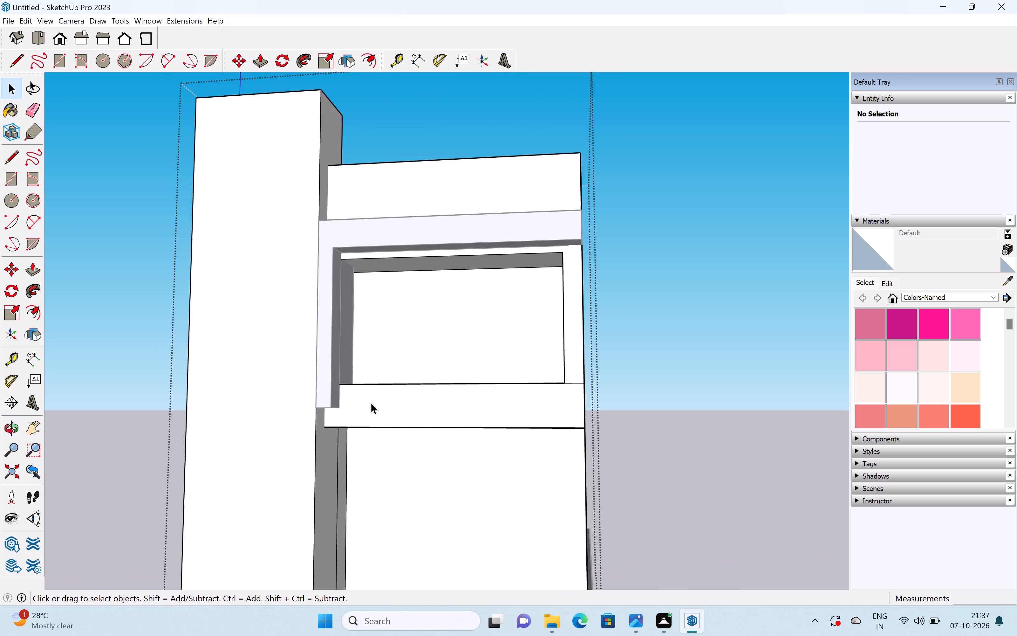
scroll(371, 403, "up", 1)
middle_click_drag(318, 409, 321, 325)
scroll(307, 408, "up", 5)
key("p")
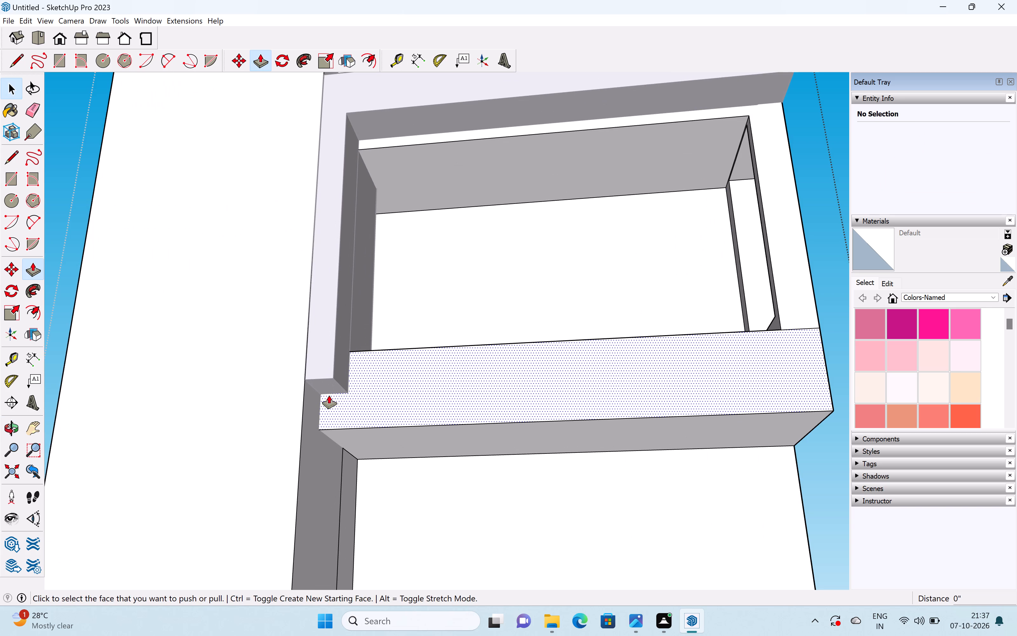
key("space")
left_click(322, 371)
left_click(325, 382)
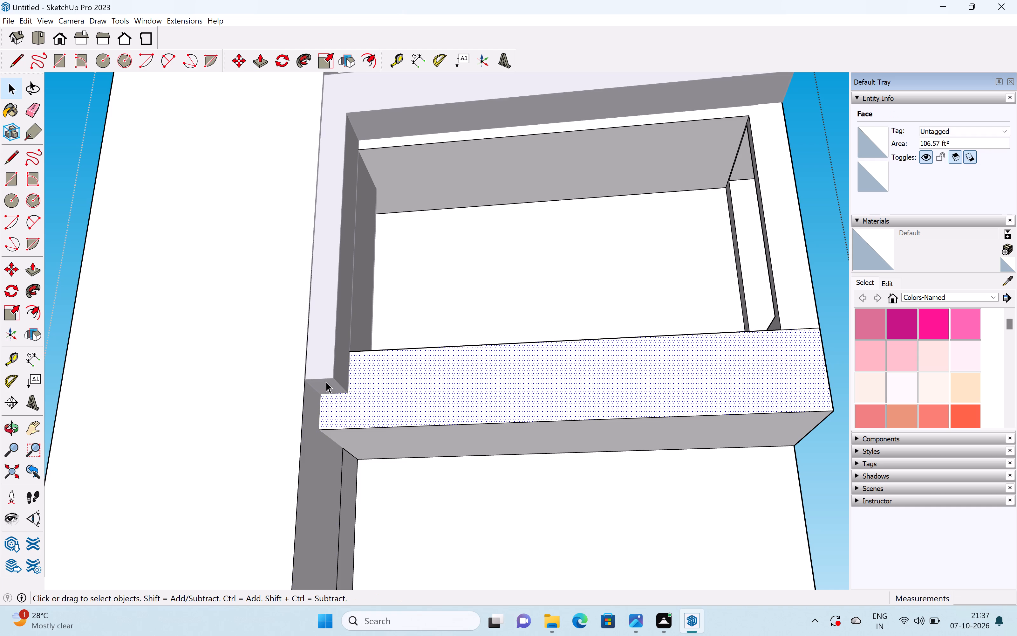
double_click(326, 381)
triple_click(322, 375)
left_click(321, 373)
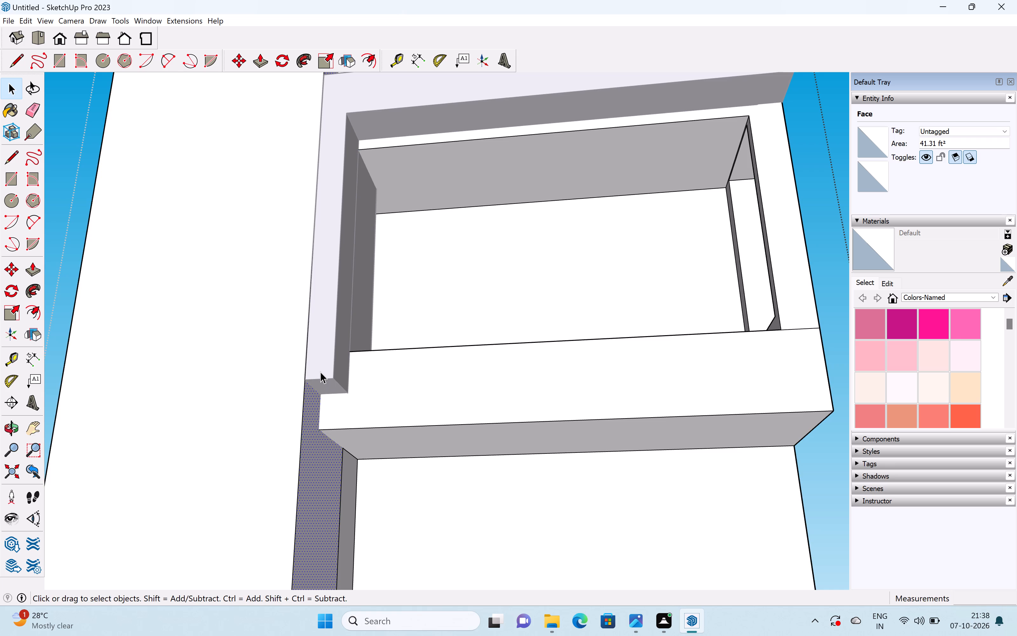
left_click(320, 372)
scroll(358, 349, "down", 13)
left_click(589, 350)
middle_click(583, 347)
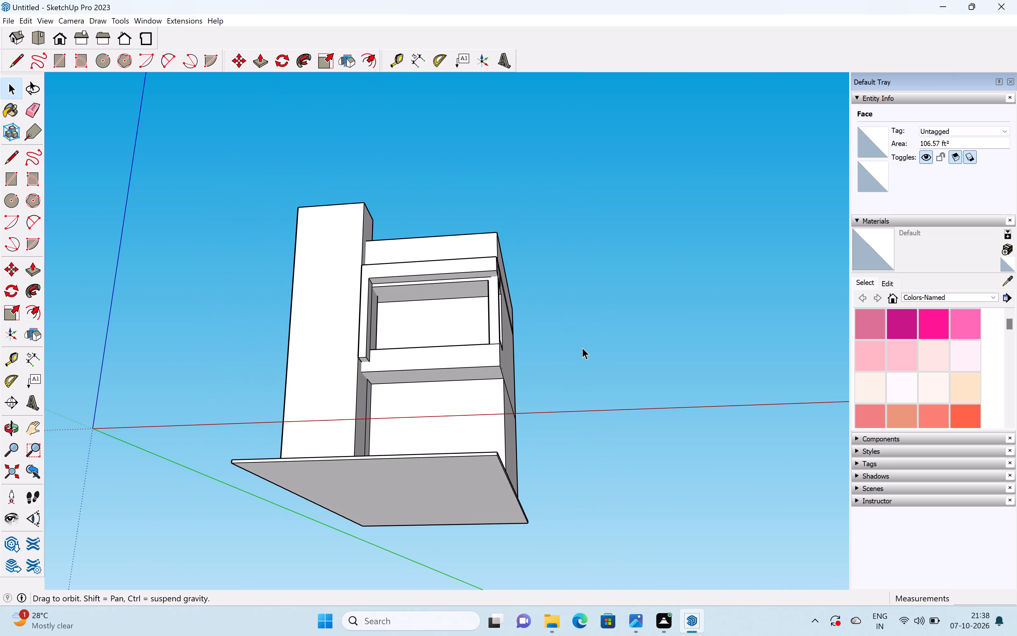
Push/Pull the bottom face of the frame's vertical leg down to the lower band's bottom edge.
scroll(391, 385, "up", 8)
key("p")
scroll(351, 355, "up", 5)
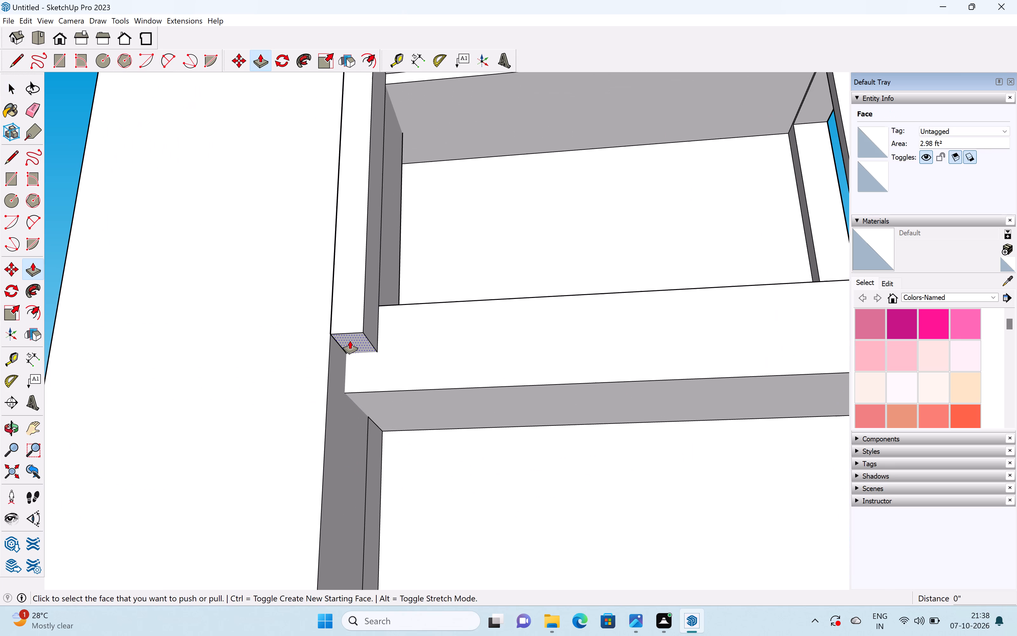
left_click_drag(350, 340, 361, 382)
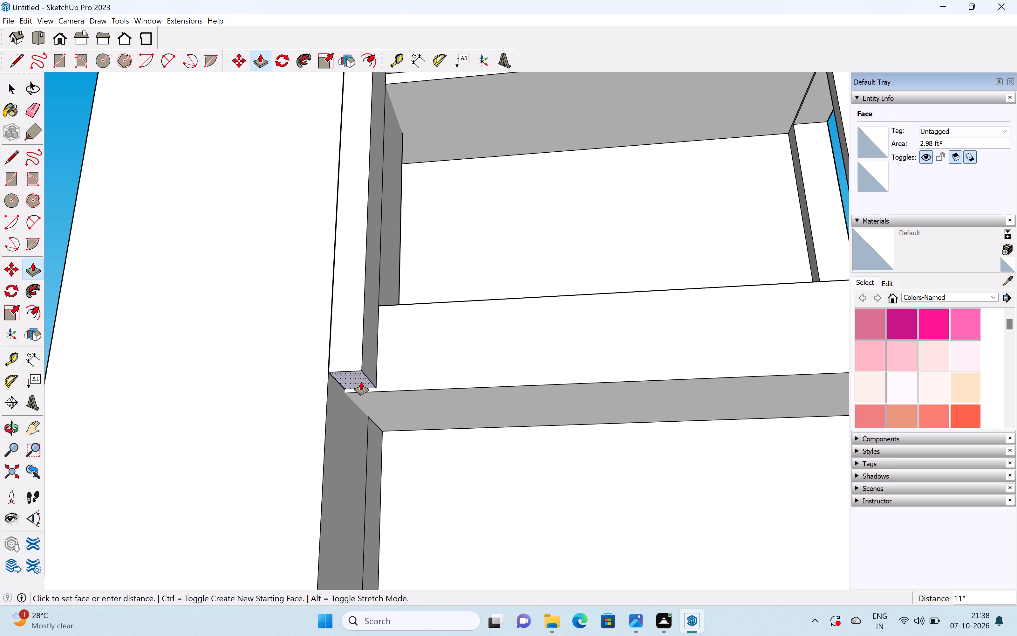
left_click_drag(361, 382, 410, 393)
key("space")
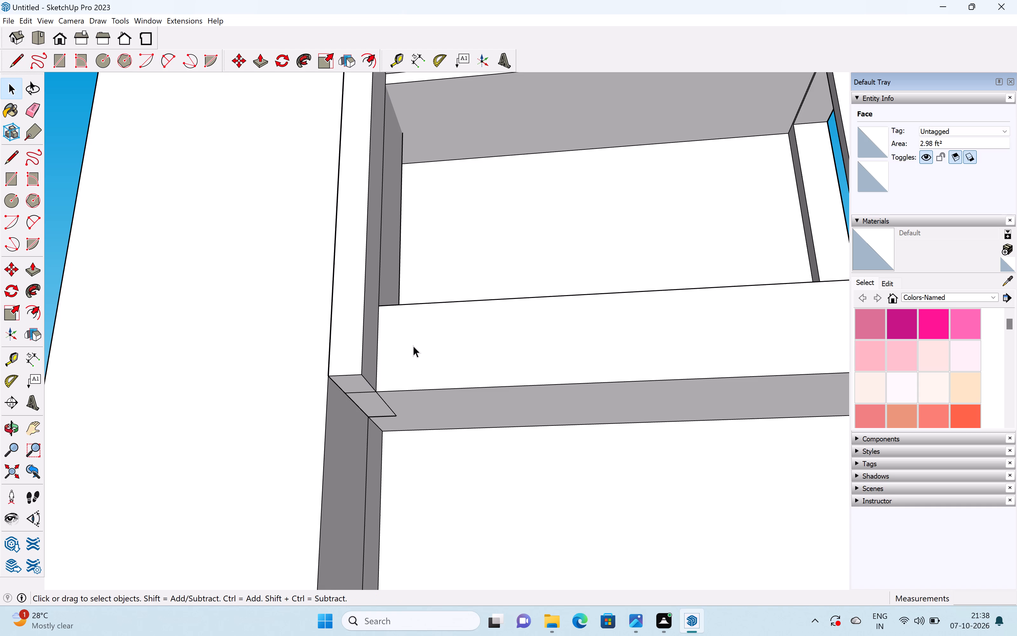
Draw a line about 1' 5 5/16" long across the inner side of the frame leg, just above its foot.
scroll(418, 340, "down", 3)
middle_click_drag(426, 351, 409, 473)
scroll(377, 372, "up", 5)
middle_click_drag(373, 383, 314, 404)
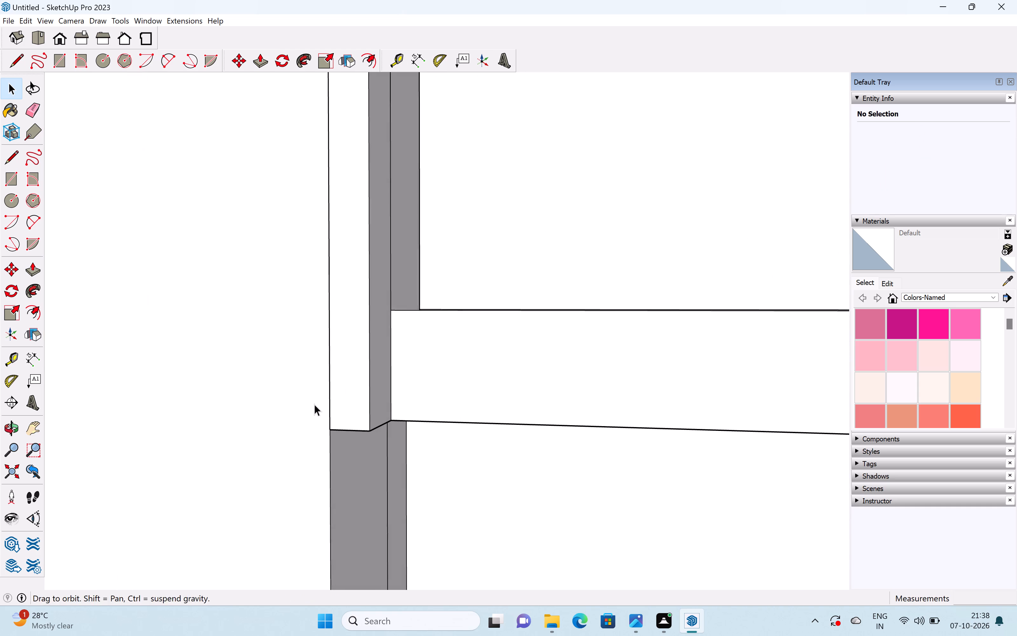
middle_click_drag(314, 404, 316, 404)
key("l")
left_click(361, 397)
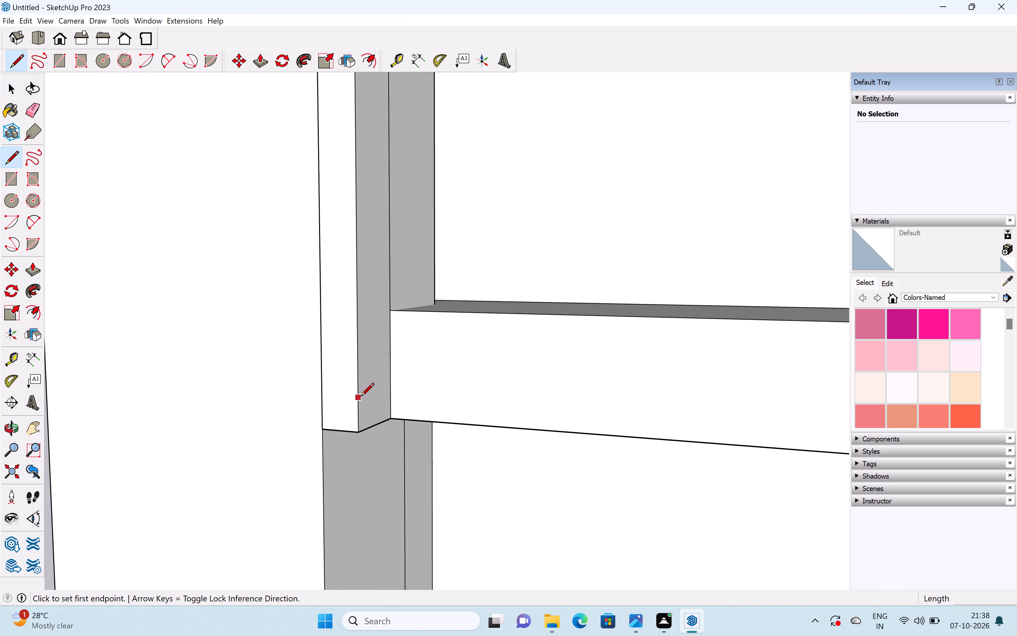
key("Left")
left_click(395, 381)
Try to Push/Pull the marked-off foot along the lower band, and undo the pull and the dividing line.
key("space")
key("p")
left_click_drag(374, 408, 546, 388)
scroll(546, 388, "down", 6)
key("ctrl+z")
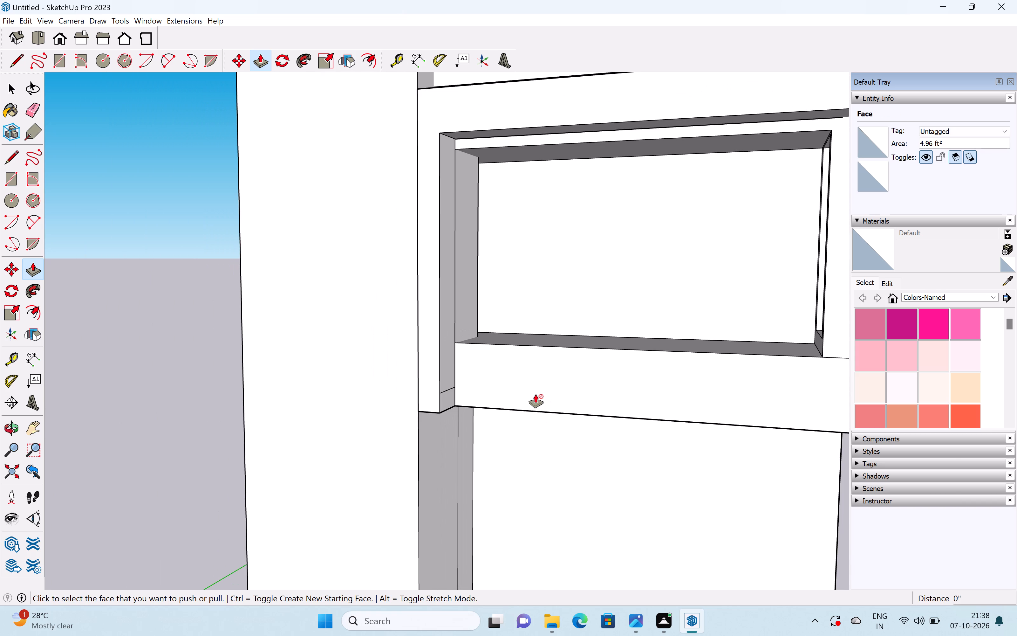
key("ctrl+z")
Push/Pull the frame leg's bottom face up by about 4 11/16", above the lower band's bottom edge.
middle_click_drag(449, 397, 461, 265)
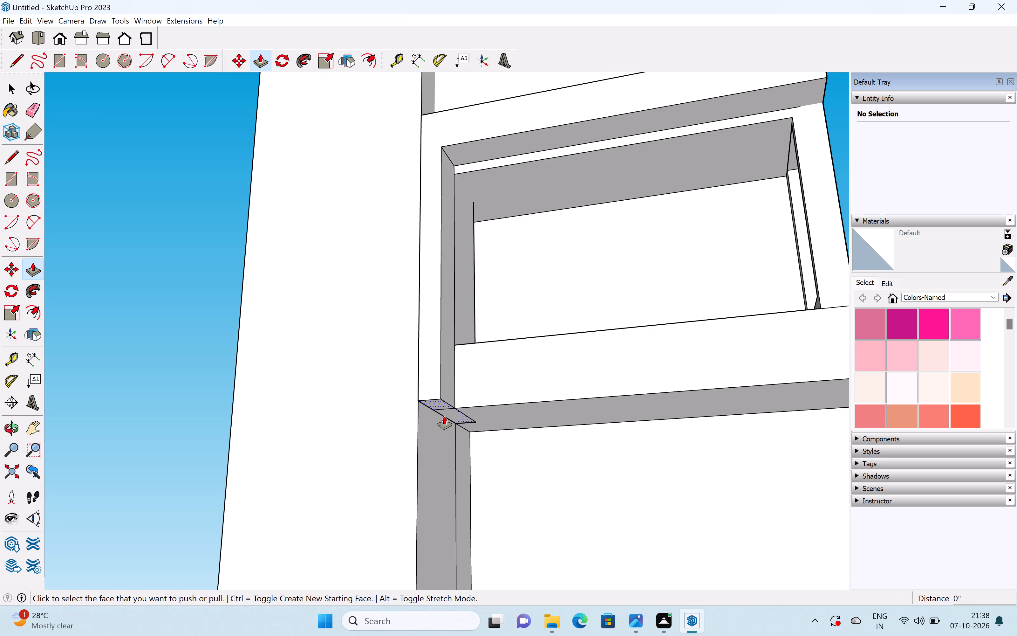
scroll(444, 414, "up", 5)
left_click_drag(441, 398, 441, 387)
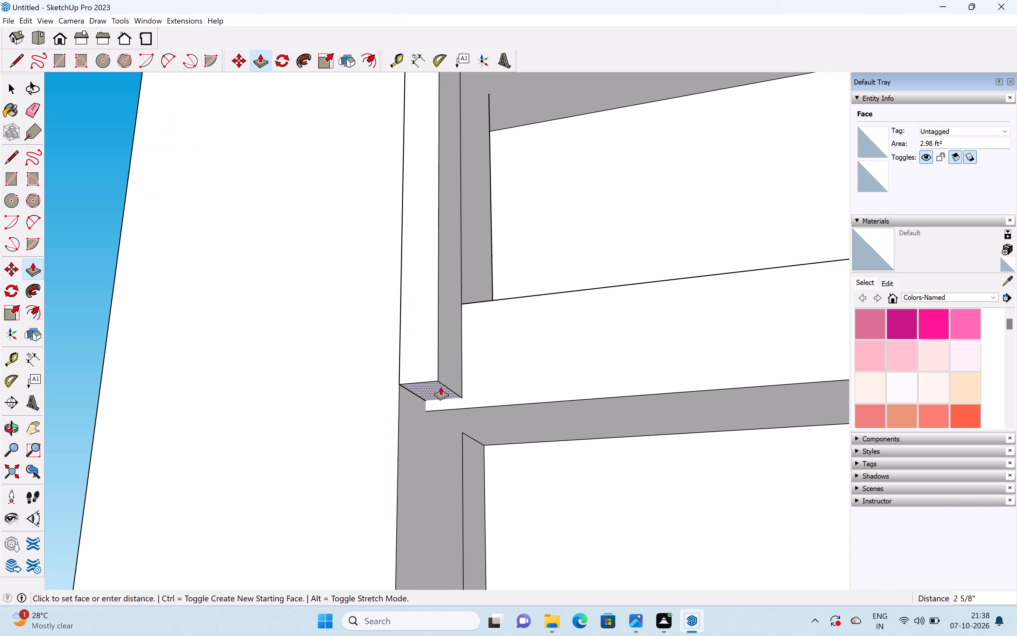
left_click_drag(441, 387, 439, 378)
Draw a horizontal line about 1' 5 5/16" long across the leg's inner side to mark off its foot.
middle_click_drag(450, 377, 429, 474)
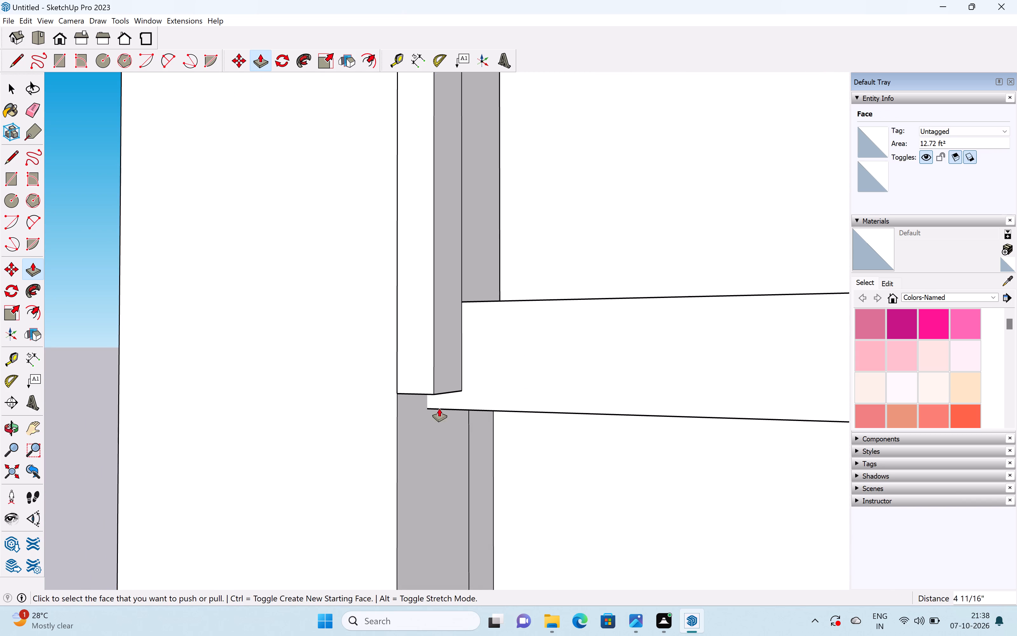
key("space")
key("l")
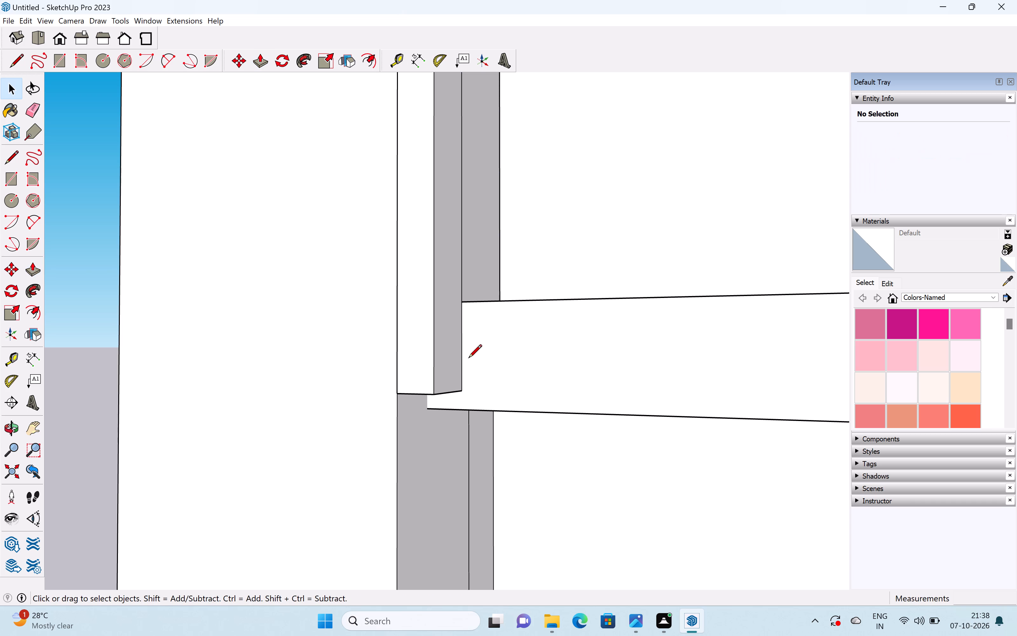
left_click(465, 356)
left_click(437, 356)
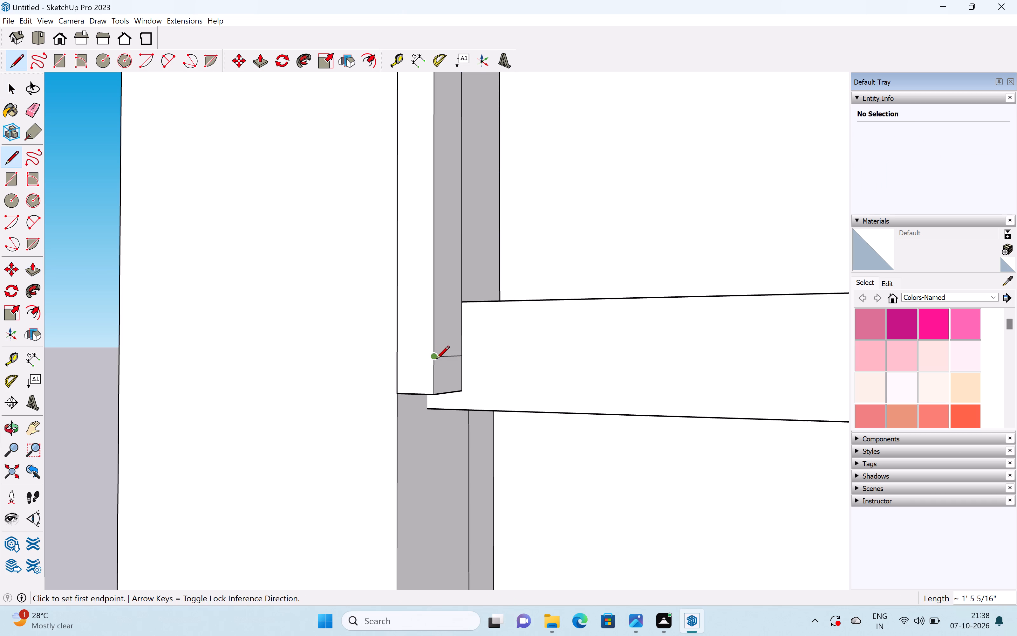
Push/Pull the marked-off foot face 2' 5" along the lower band to start the frame's bottom bar.
key("p")
left_click_drag(453, 374, 571, 382)
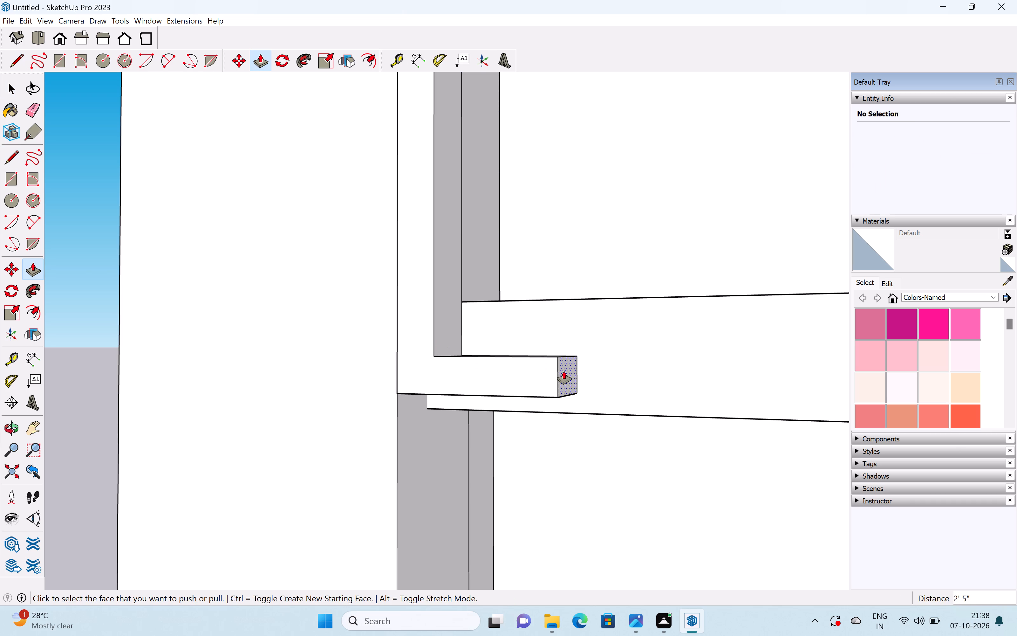
Push/Pull the bottom bar's end face about 10' 2 11/16" further, past the building's corner like the upper bar.
scroll(563, 367, "down", 7)
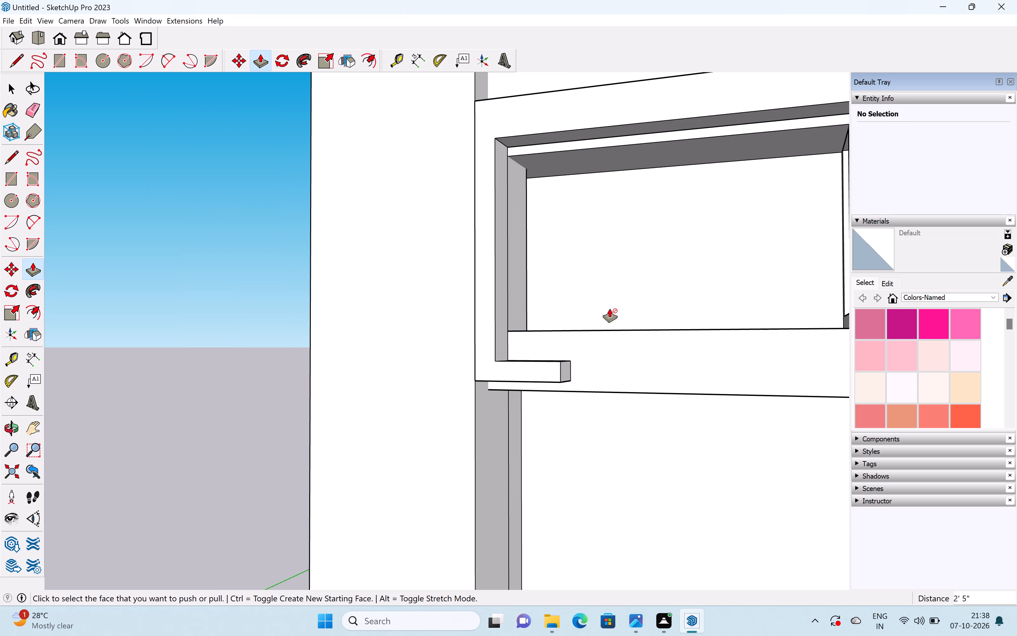
scroll(606, 315, "down", 6)
middle_click_drag(556, 353, 472, 379)
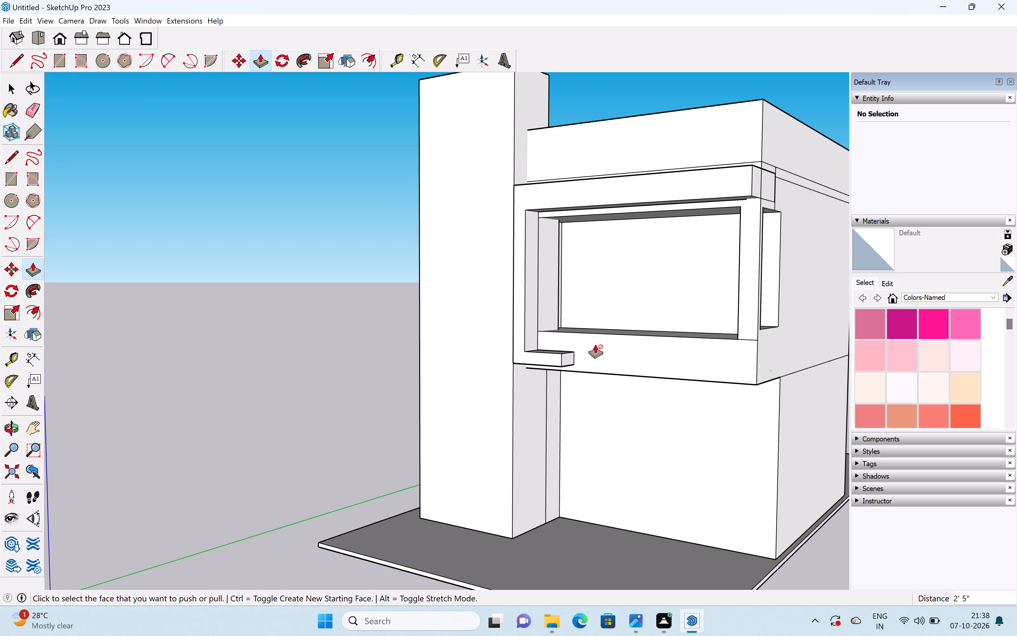
left_click_drag(569, 354, 736, 357)
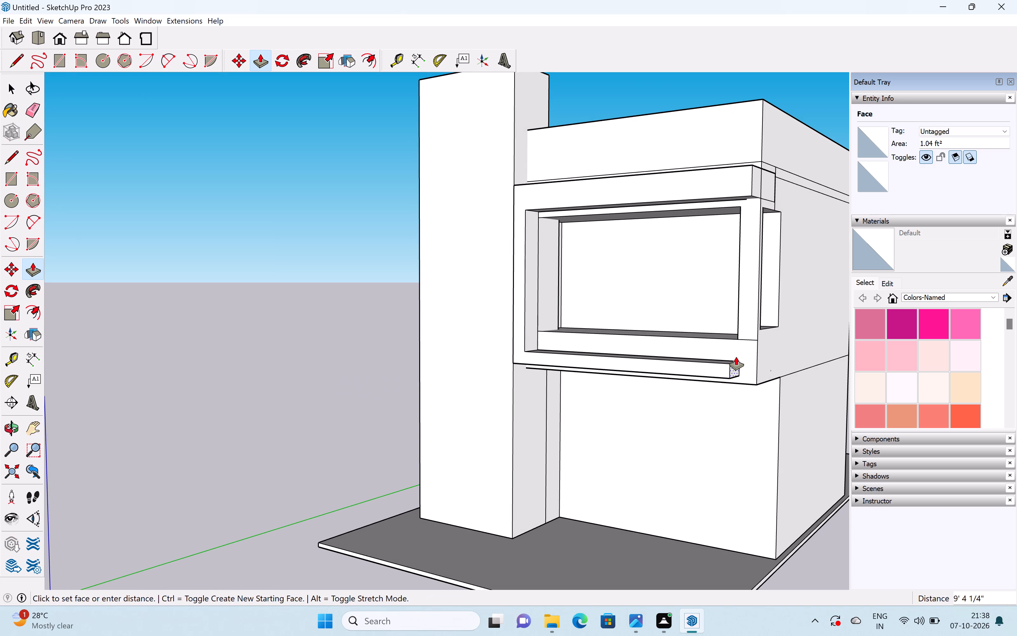
left_click_drag(736, 357, 763, 365)
left_click_drag(763, 365, 772, 346)
scroll(670, 370, "down", 4)
middle_click_drag(628, 372, 784, 329)
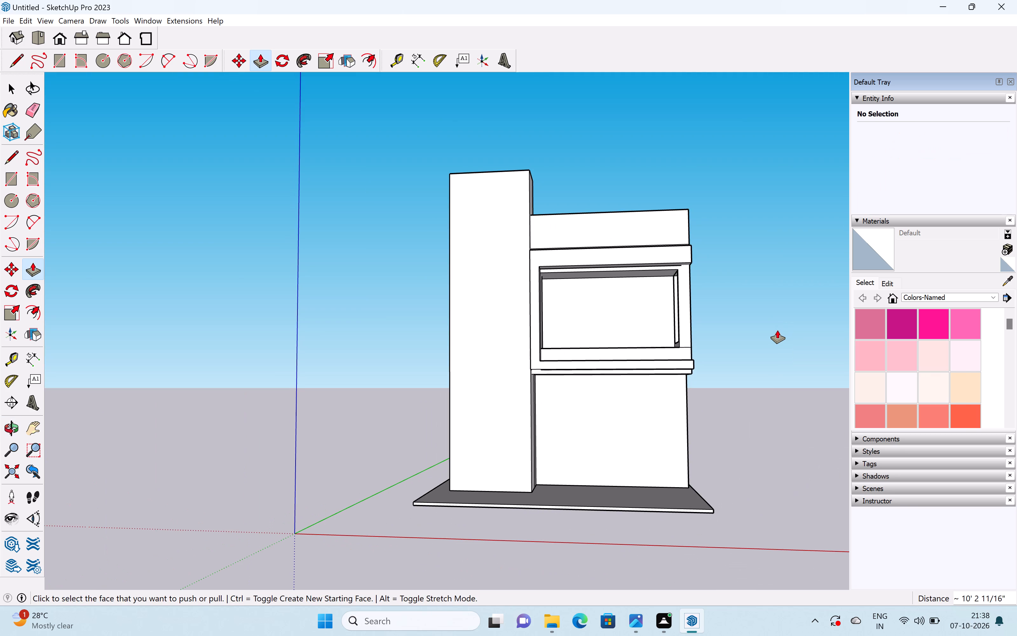
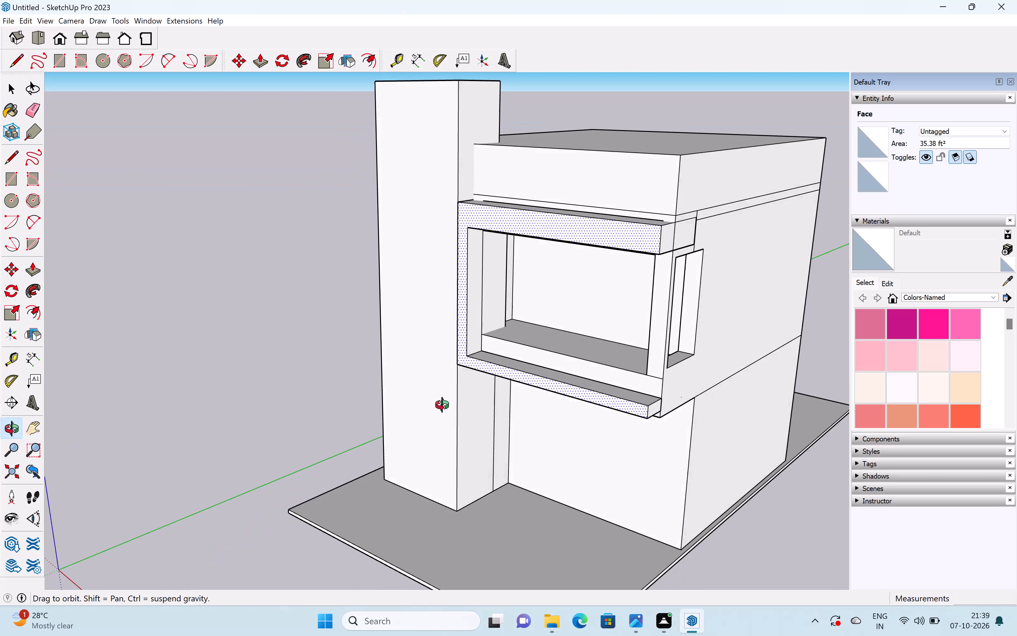
Open the building group for editing at its front wall beside the upper opening.
scroll(441, 405, "up", 1)
scroll(497, 419, "down", 3)
middle_click_drag(498, 419, 526, 414)
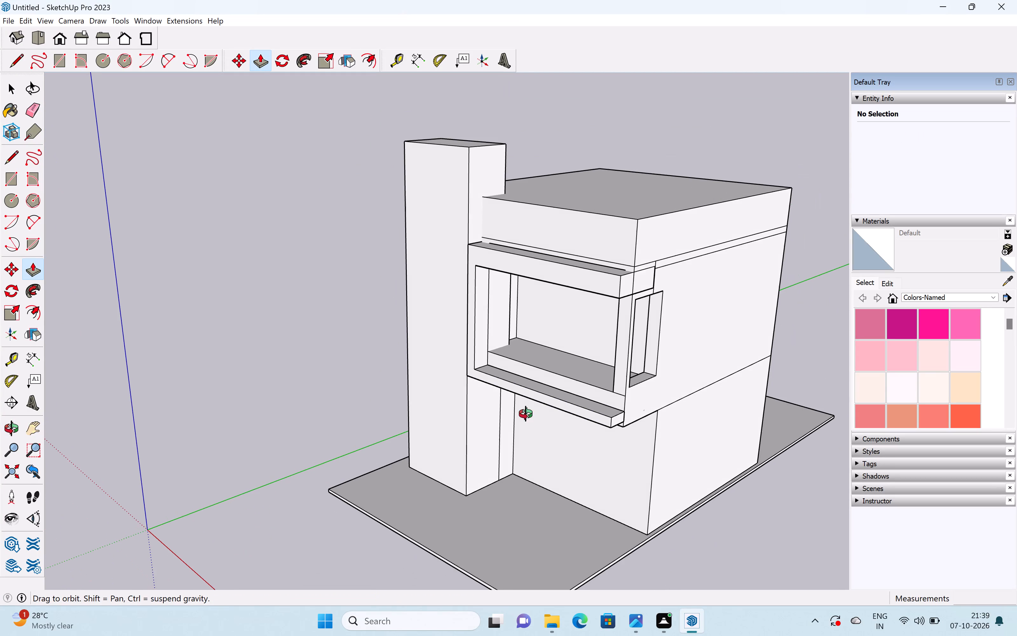
middle_click_drag(526, 414, 737, 316)
scroll(544, 415, "up", 5)
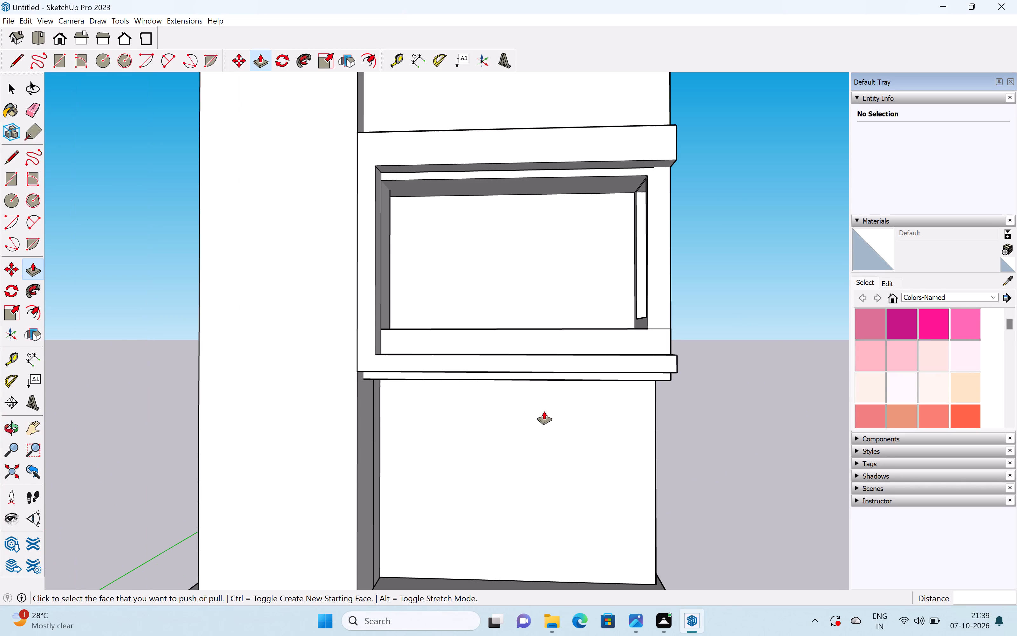
scroll(555, 303, "up", 4)
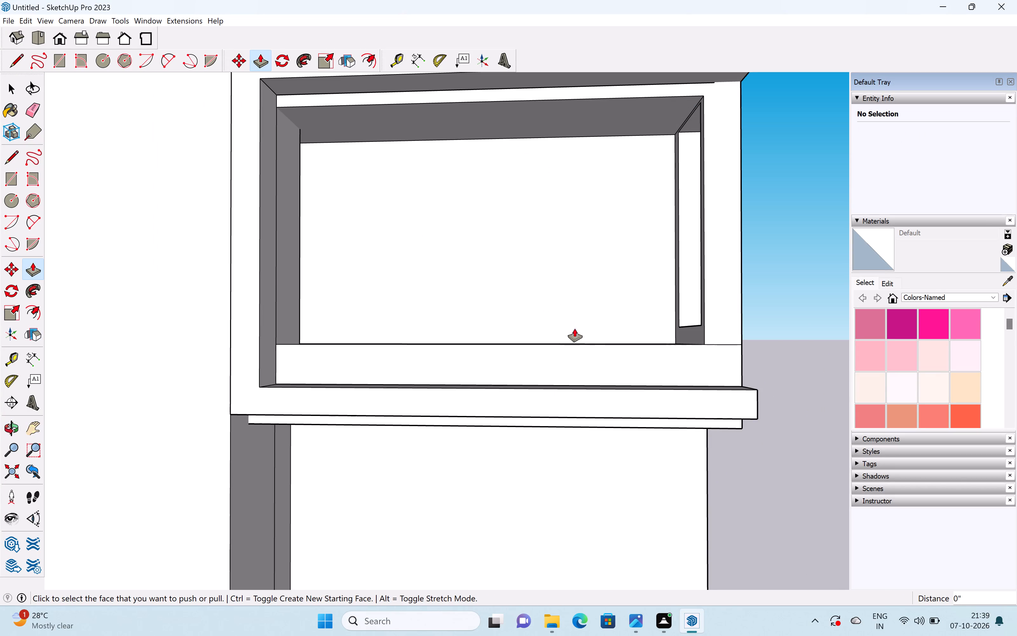
middle_click_drag(594, 332, 423, 419)
scroll(631, 358, "down", 1)
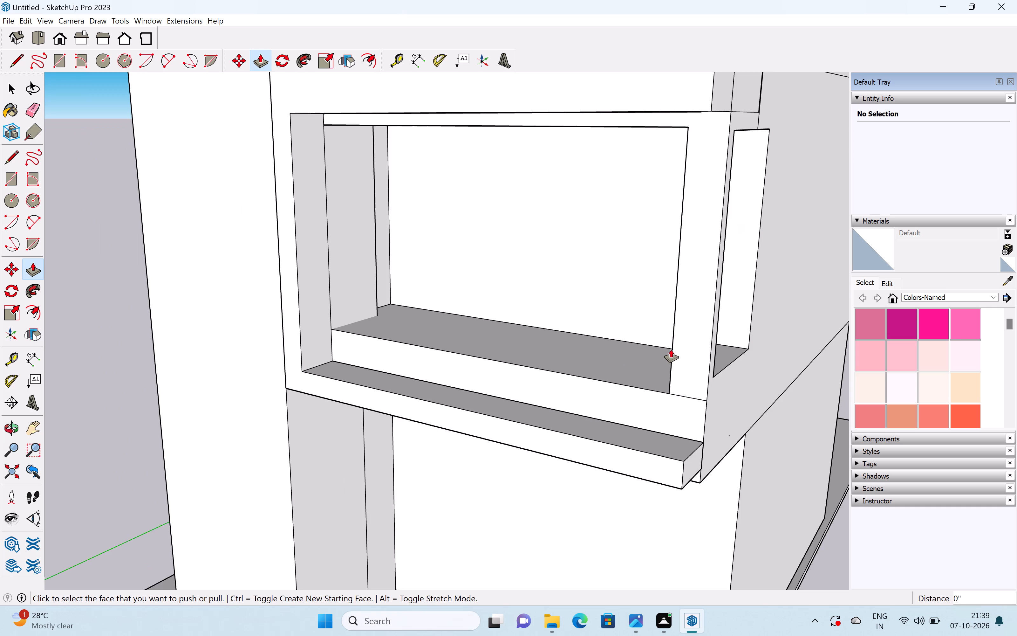
scroll(674, 348, "up", 1)
key("space")
left_click(684, 355)
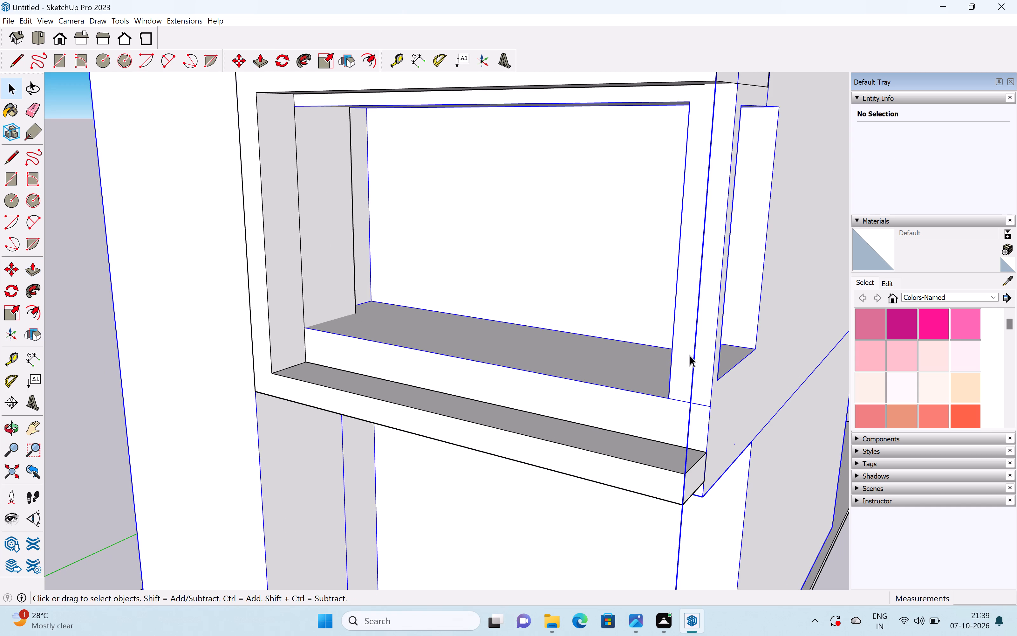
left_click(690, 355)
double_click(693, 353)
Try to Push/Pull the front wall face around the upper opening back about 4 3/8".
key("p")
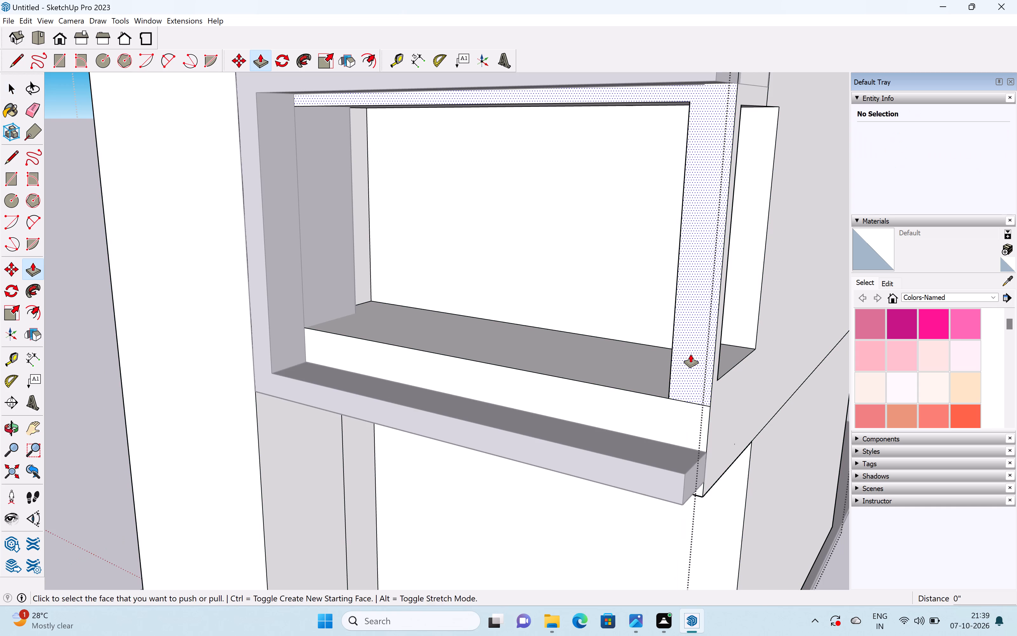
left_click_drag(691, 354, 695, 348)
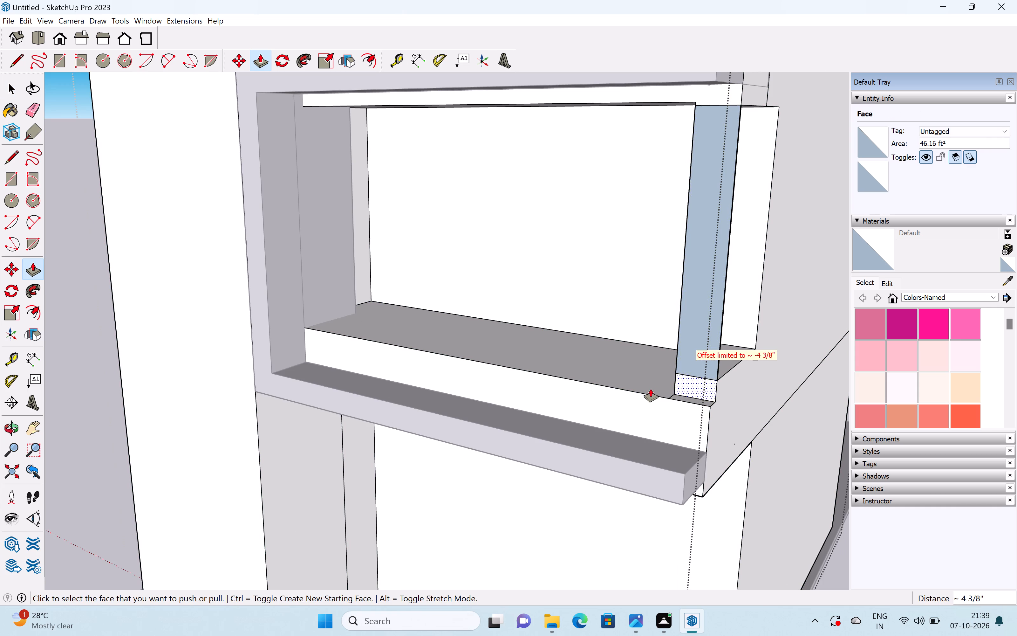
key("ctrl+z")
Push/Pull the side window's jamb nearest the front wall about 5 7/8" into the window opening to narrow it.
scroll(651, 389, "down", 1)
scroll(651, 389, "up", 1)
scroll(651, 389, "down", 7)
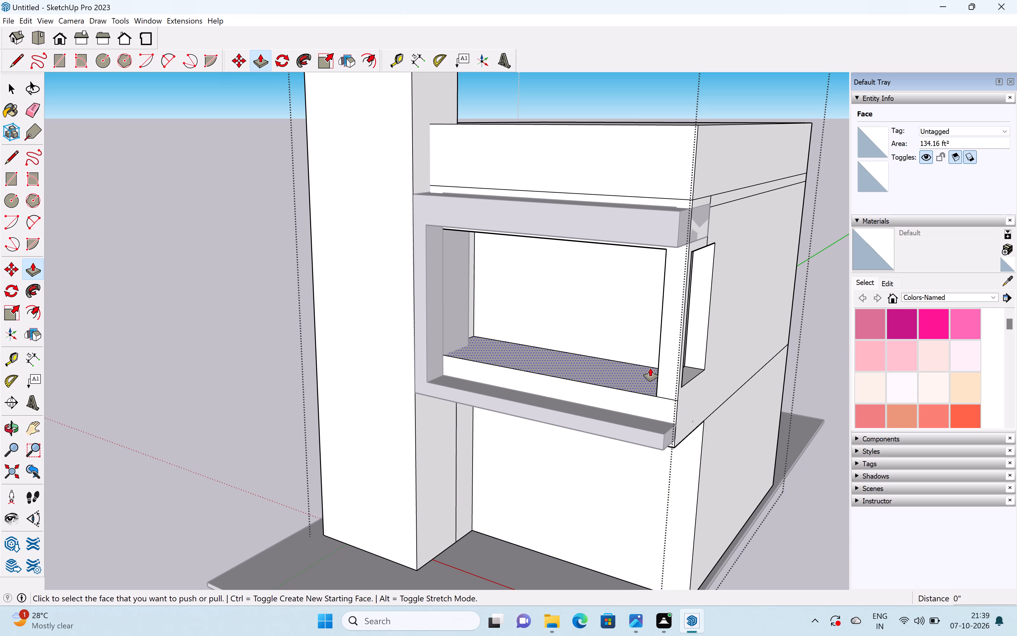
scroll(669, 374, "up", 5)
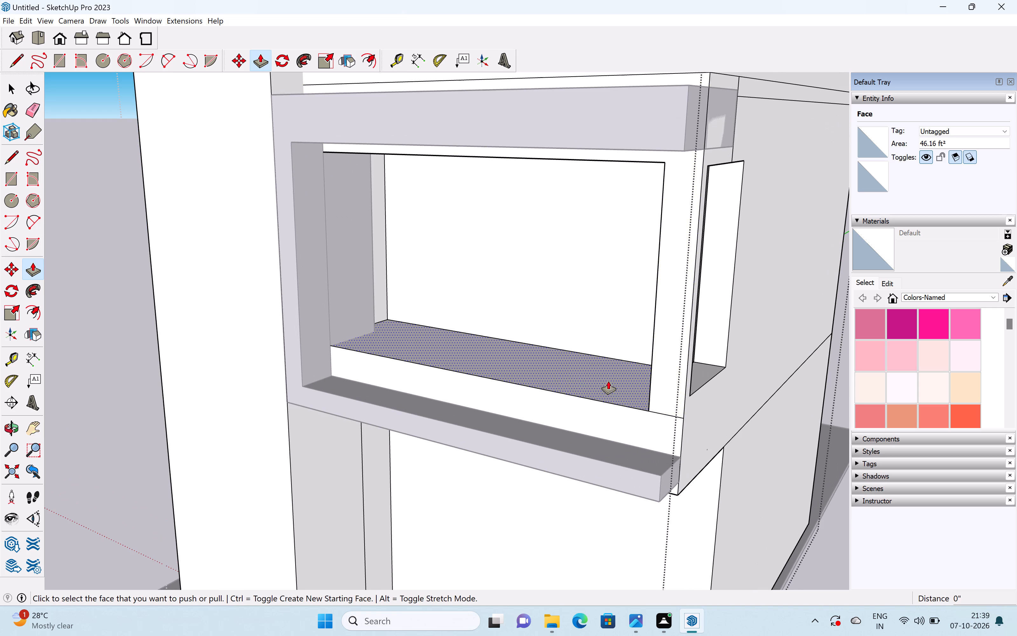
middle_click_drag(563, 378, 880, 339)
middle_click_drag(580, 239, 703, 275)
scroll(596, 272, "up", 5)
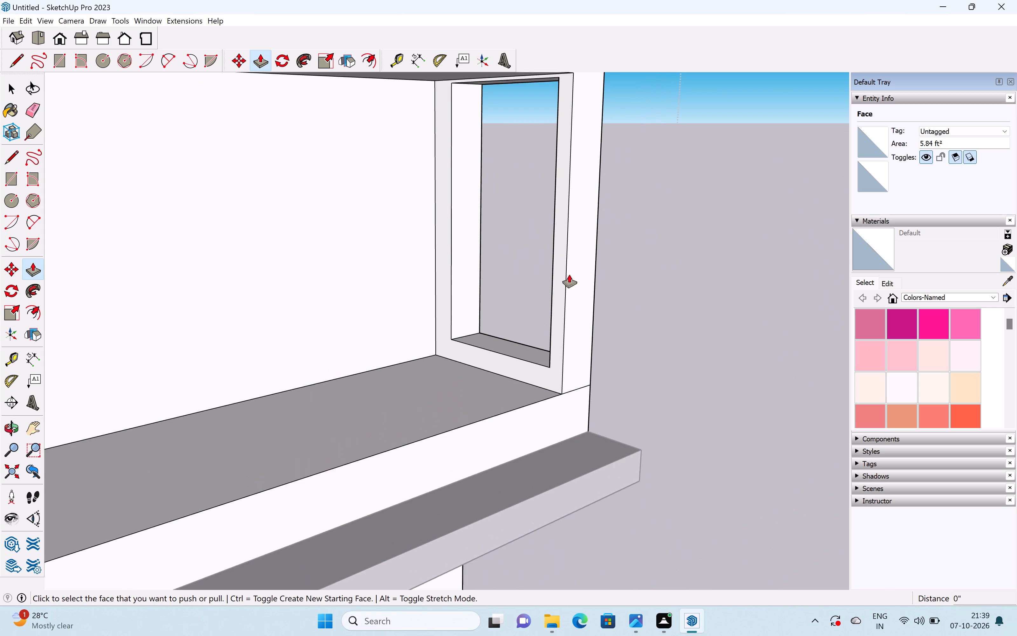
middle_click_drag(454, 307, 623, 329)
scroll(579, 307, "up", 13)
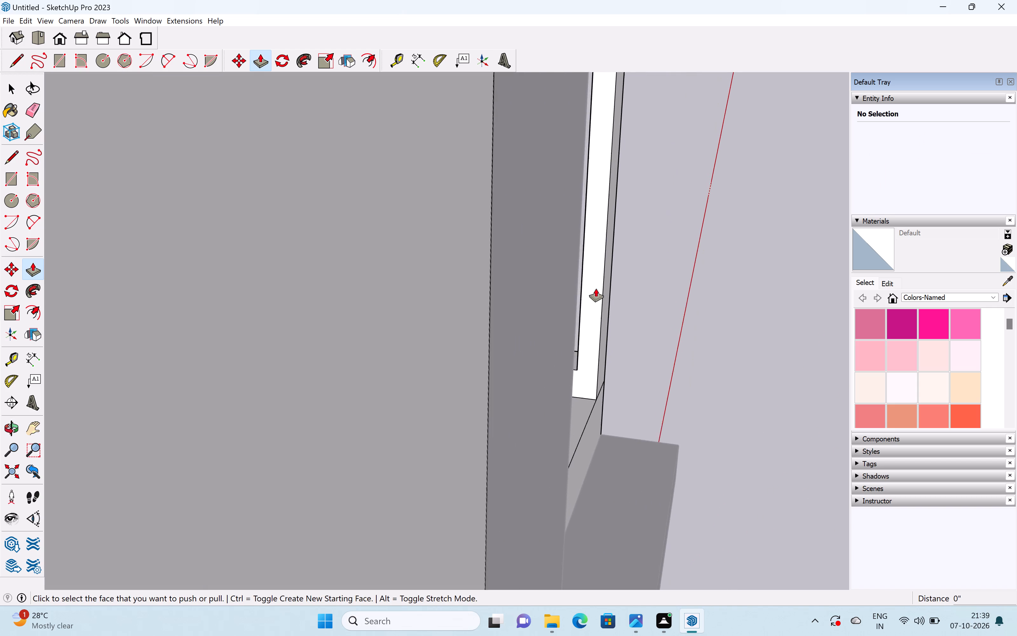
scroll(596, 288, "up", 3)
middle_click_drag(575, 290, 607, 296)
middle_click_drag(586, 303, 636, 311)
left_click_drag(598, 306, 541, 319)
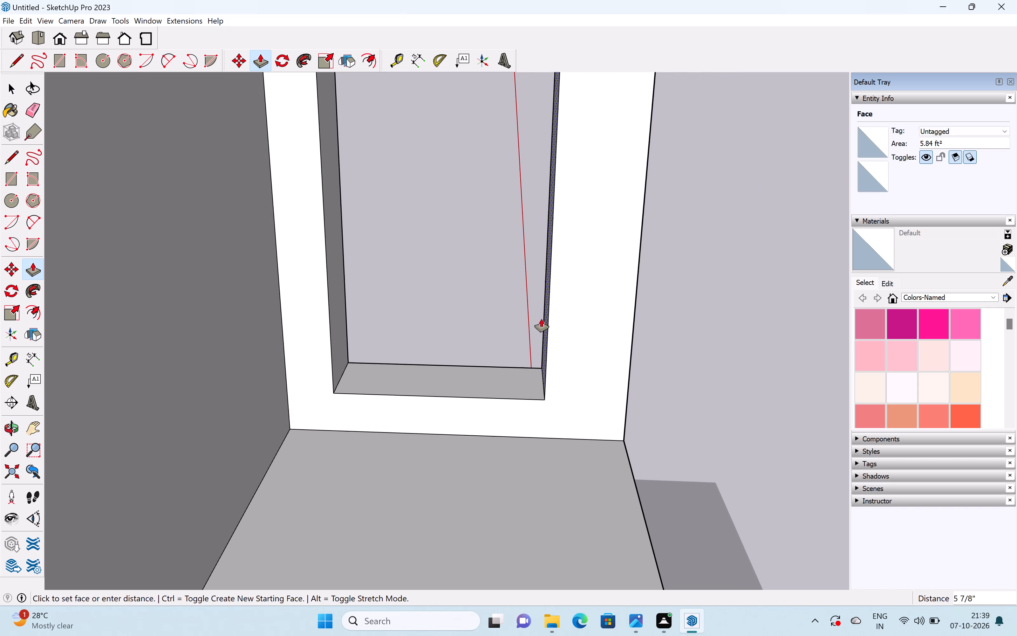
left_click_drag(541, 319, 540, 319)
scroll(559, 315, "down", 5)
scroll(599, 317, "down", 11)
scroll(533, 426, "up", 1)
scroll(537, 432, "down", 6)
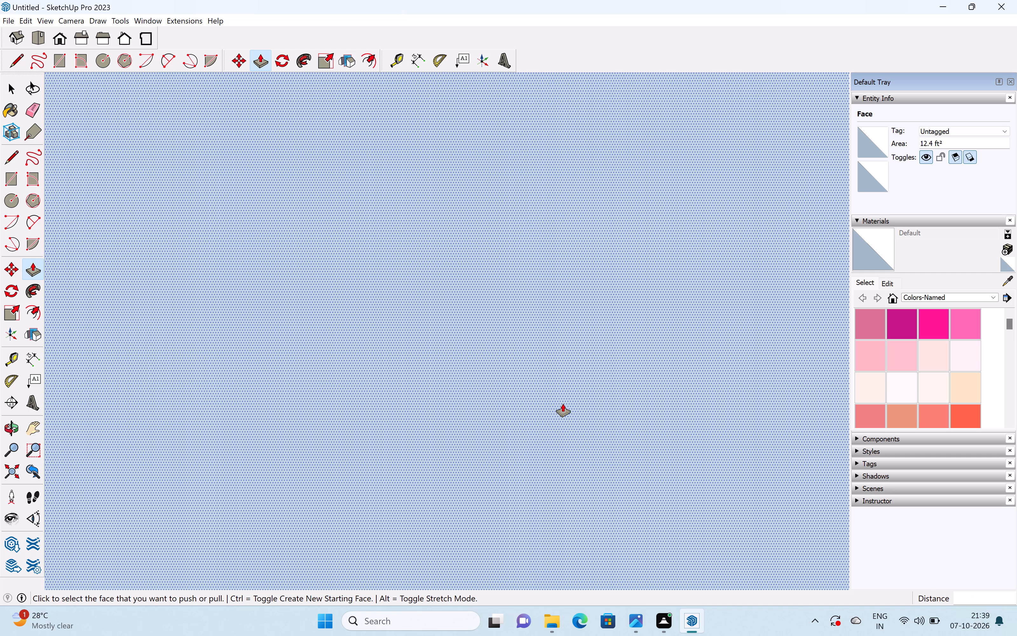
scroll(563, 404, "down", 8)
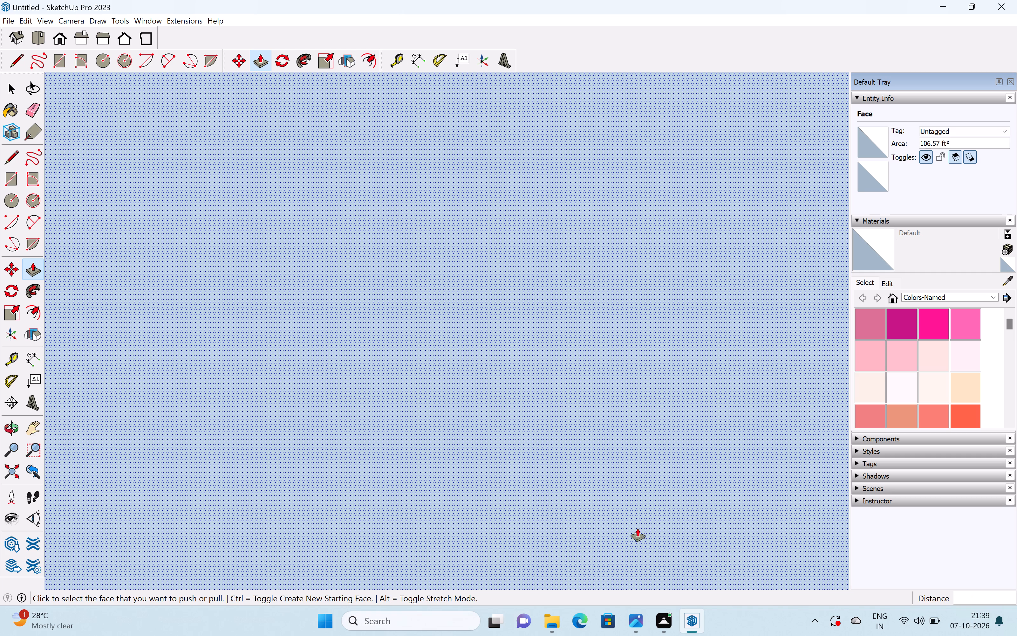
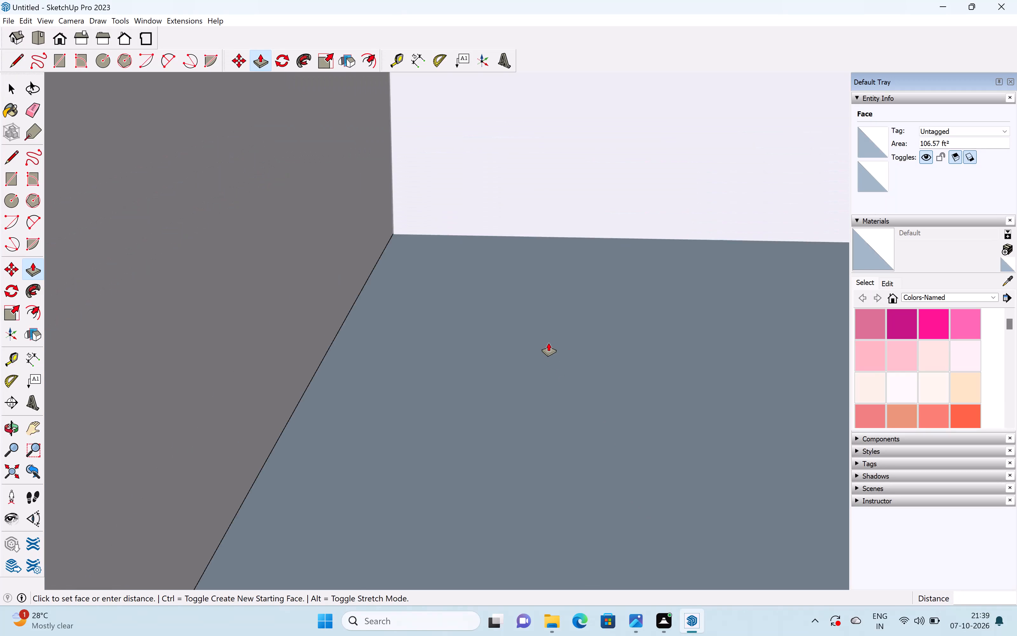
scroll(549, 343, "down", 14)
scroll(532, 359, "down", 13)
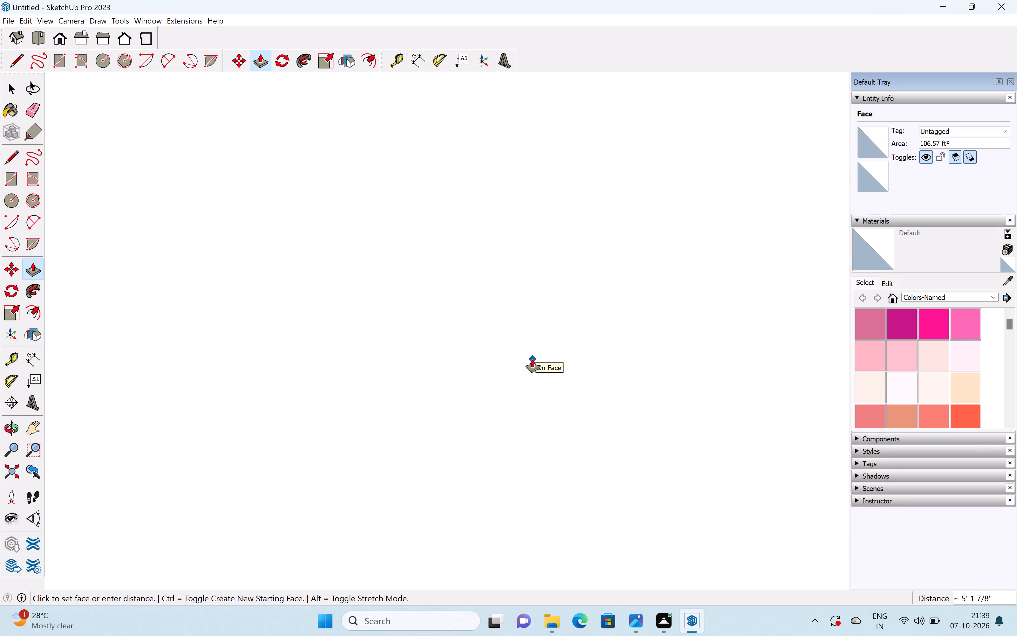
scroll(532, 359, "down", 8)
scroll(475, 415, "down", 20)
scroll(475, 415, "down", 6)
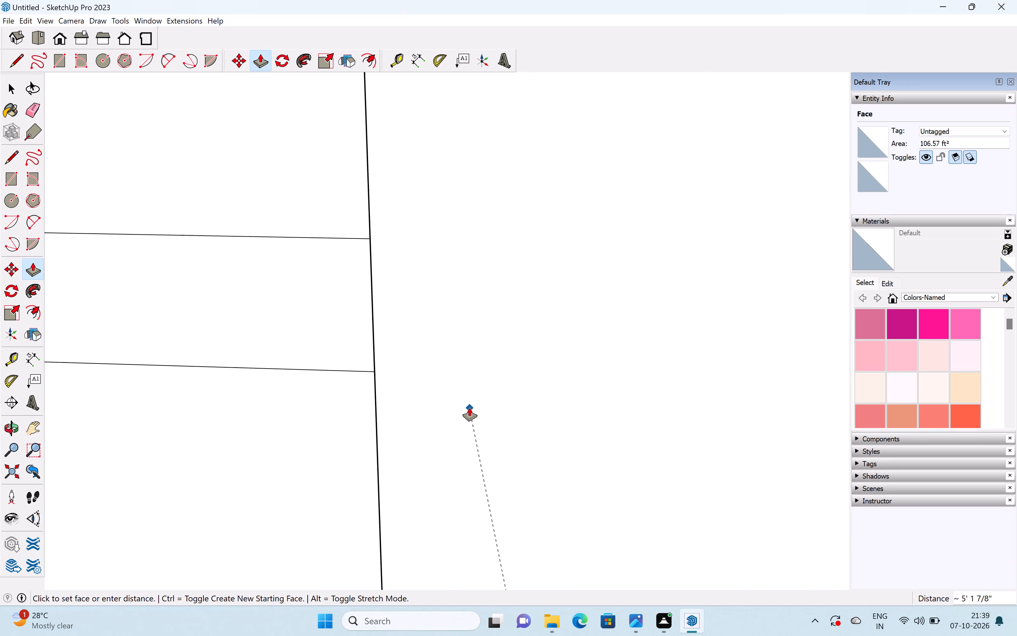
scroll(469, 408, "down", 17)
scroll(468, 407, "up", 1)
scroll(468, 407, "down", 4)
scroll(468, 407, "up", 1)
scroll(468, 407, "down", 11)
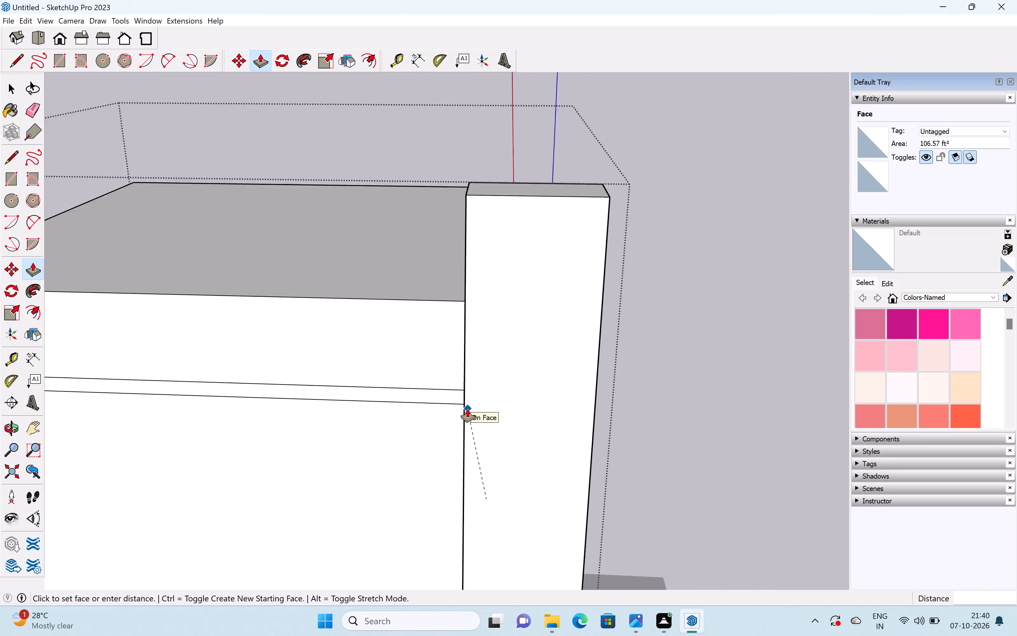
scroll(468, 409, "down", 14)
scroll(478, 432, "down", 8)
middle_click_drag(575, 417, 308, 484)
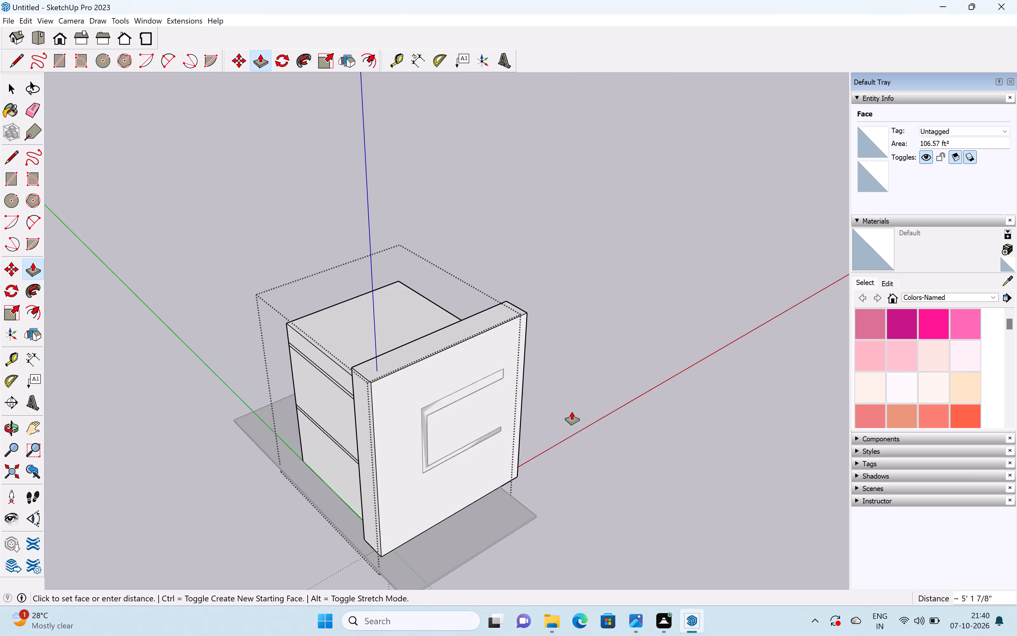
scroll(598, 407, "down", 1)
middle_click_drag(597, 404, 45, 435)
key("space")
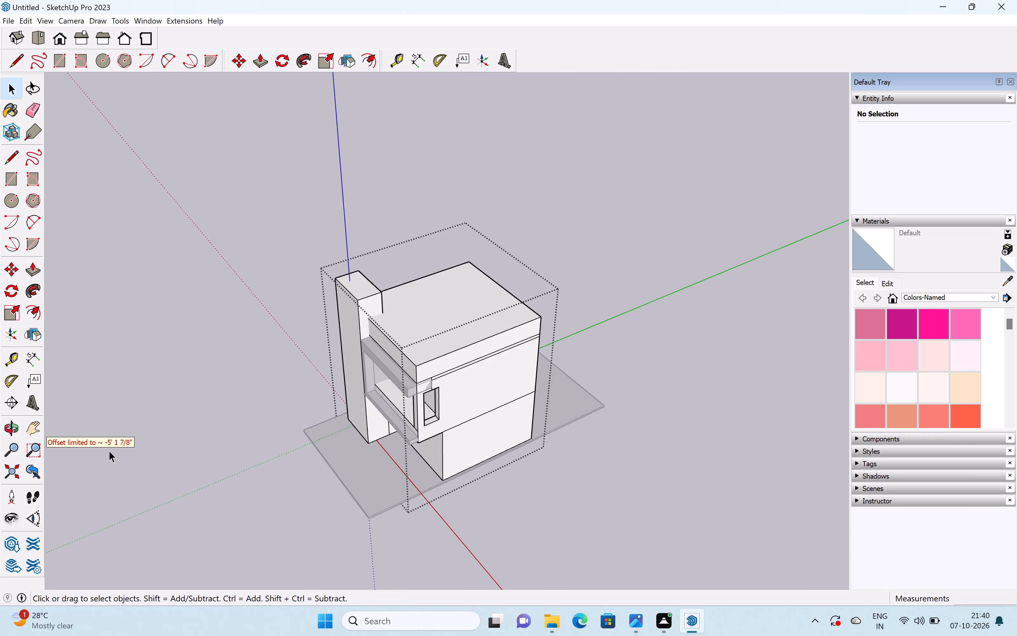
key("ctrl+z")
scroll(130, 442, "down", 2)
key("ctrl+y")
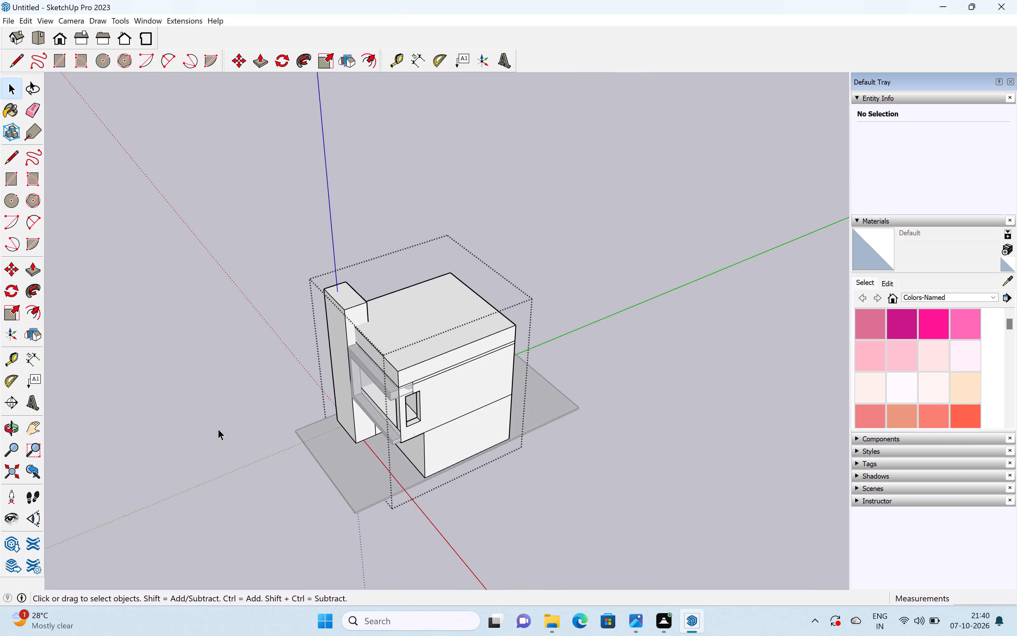
Push/Pull the narrow front face of the corner pier beside the upper opening back about 5 15/16".
scroll(392, 409, "up", 17)
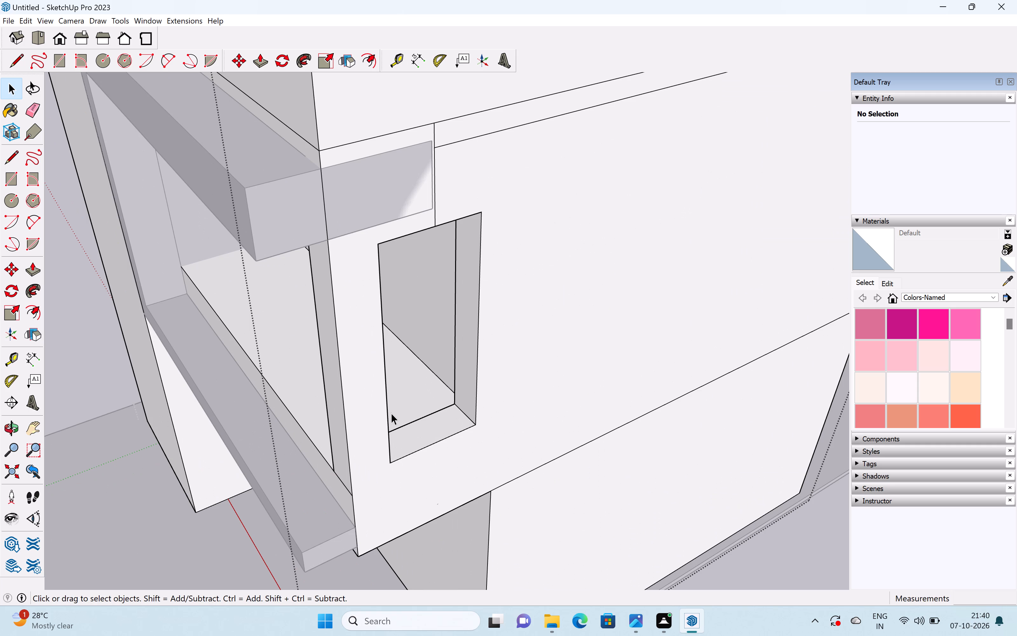
middle_click_drag(404, 414, 549, 315, "shift")
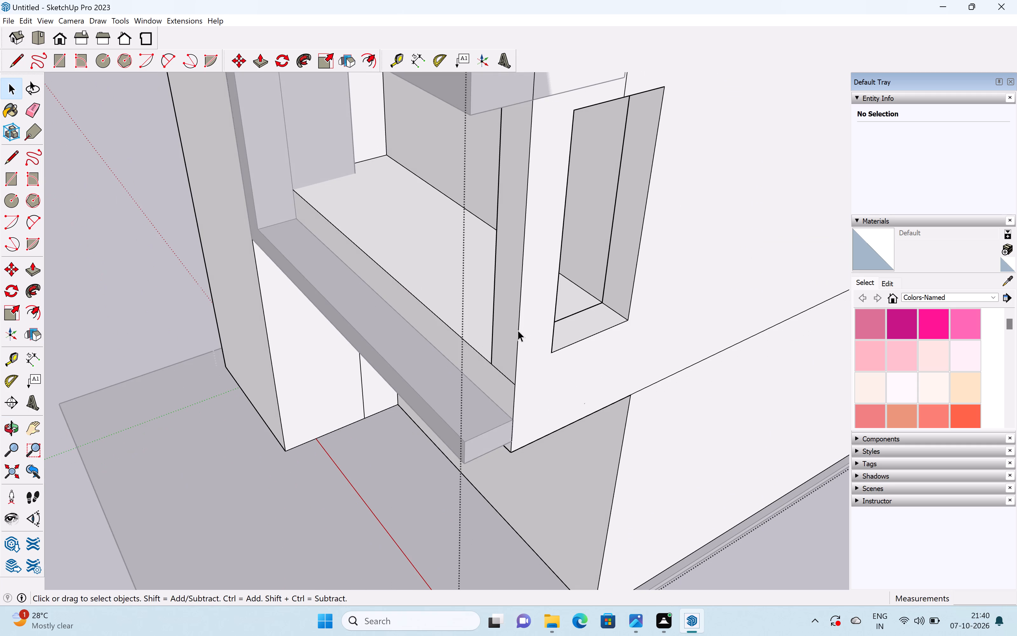
key("p")
left_click_drag(513, 329, 527, 326)
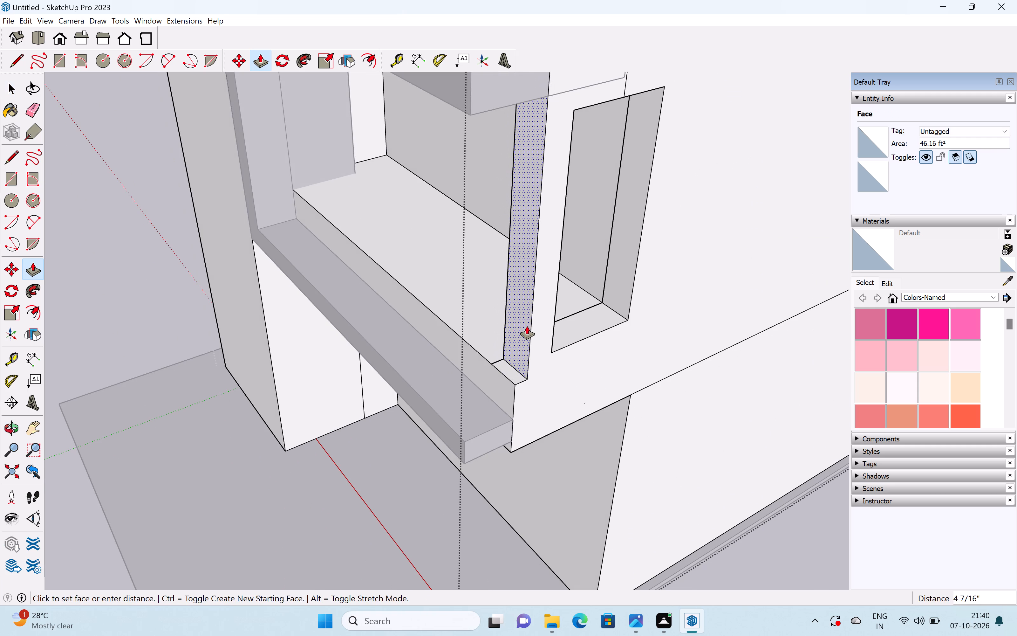
left_click_drag(527, 326, 532, 326)
Push/Pull the sill's front face below the upper opening about 3 1/16".
middle_click_drag(488, 398, 785, 307)
scroll(641, 287, "down", 1)
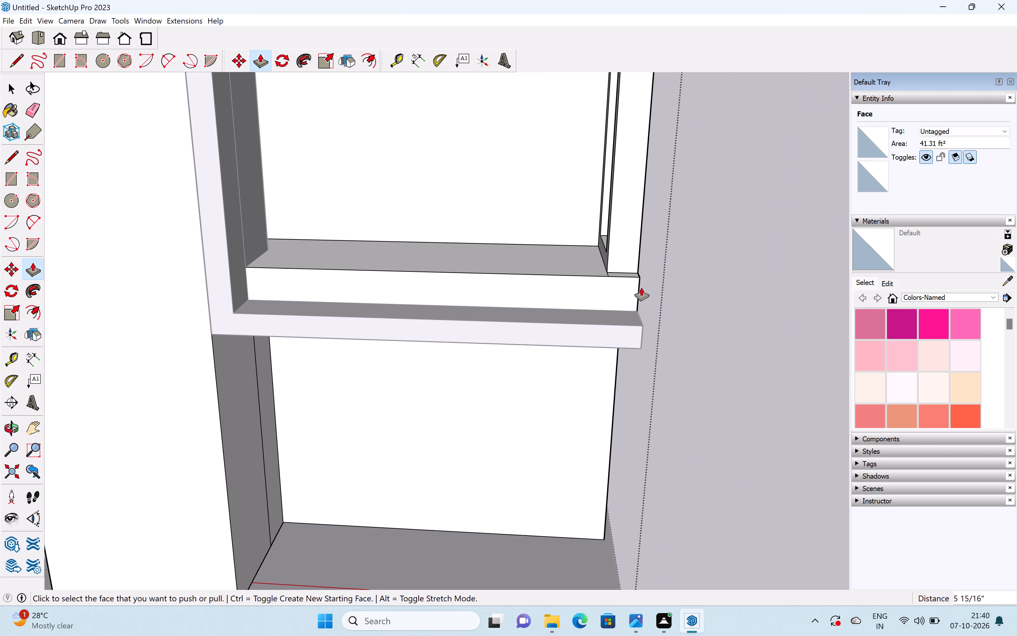
scroll(627, 281, "up", 1)
left_click_drag(626, 281, 624, 285)
scroll(633, 291, "down", 6)
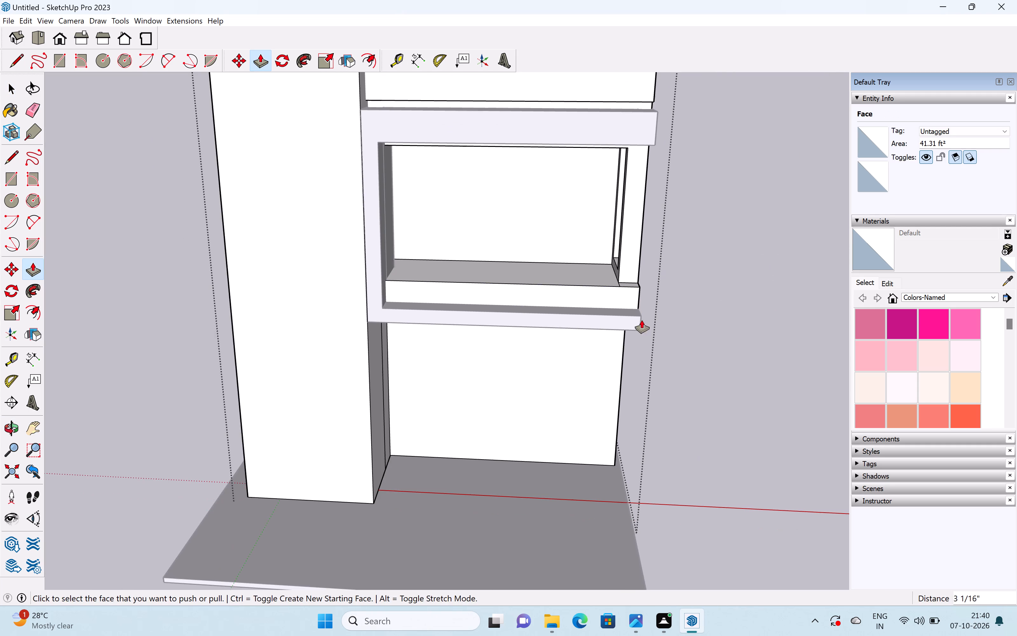
Erase the leftover edge between the opening's floor and the ledge in front of the recessed corner pier.
scroll(633, 276, "up", 5)
key("space")
middle_click_drag(629, 283, 609, 350)
scroll(606, 328, "up", 5)
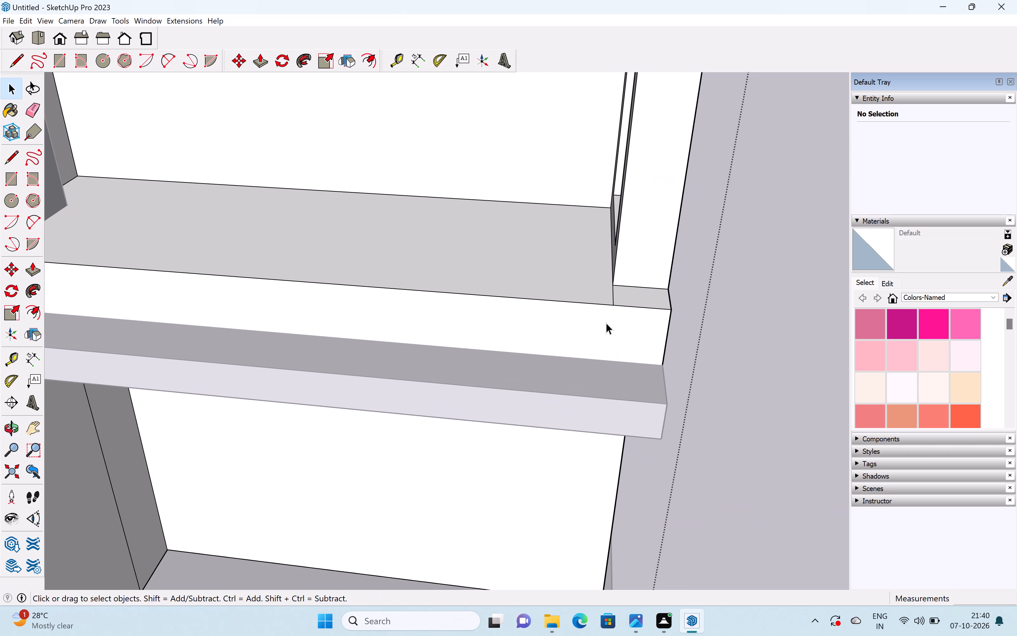
key("e")
left_click_drag(612, 295, 623, 301)
key("space")
scroll(628, 301, "down", 13)
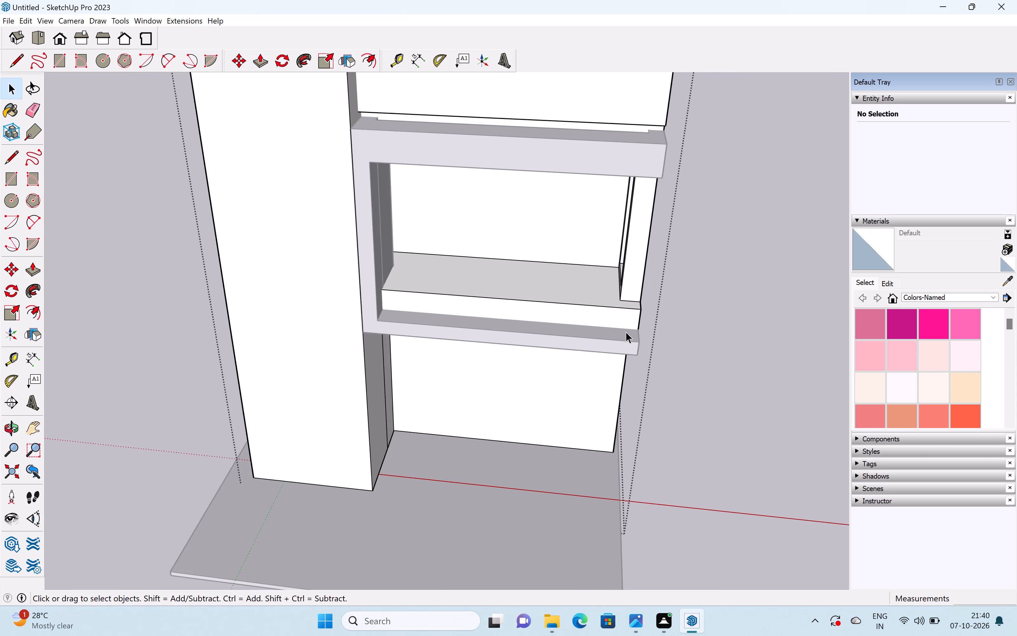
Close the building group to get access to the projecting frame around the upper opening.
middle_click_drag(618, 320, 618, 189)
middle_click_drag(574, 365, 720, 383)
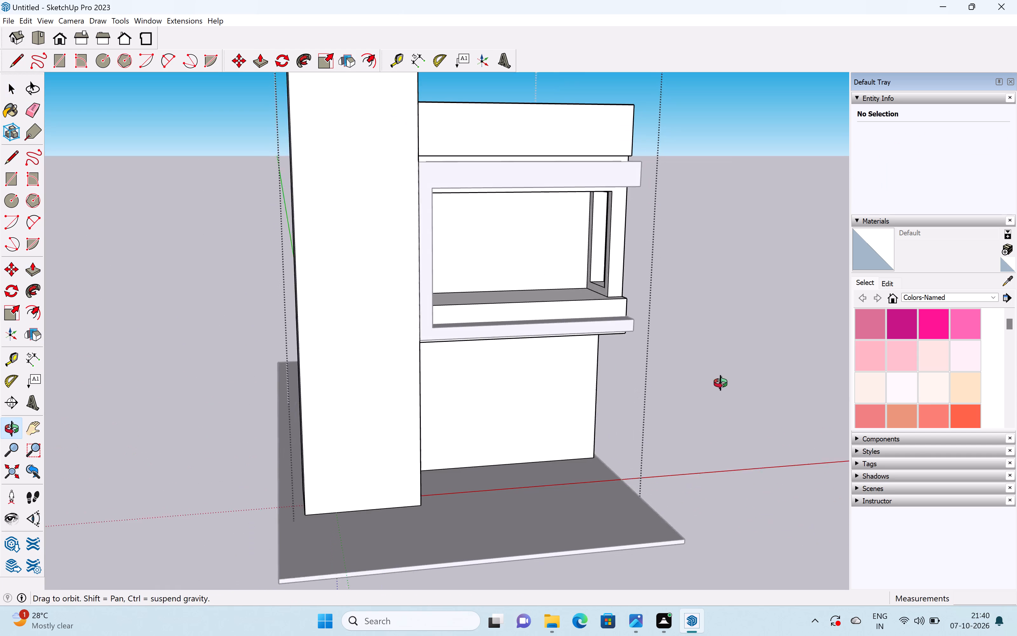
middle_click_drag(720, 383, 753, 371)
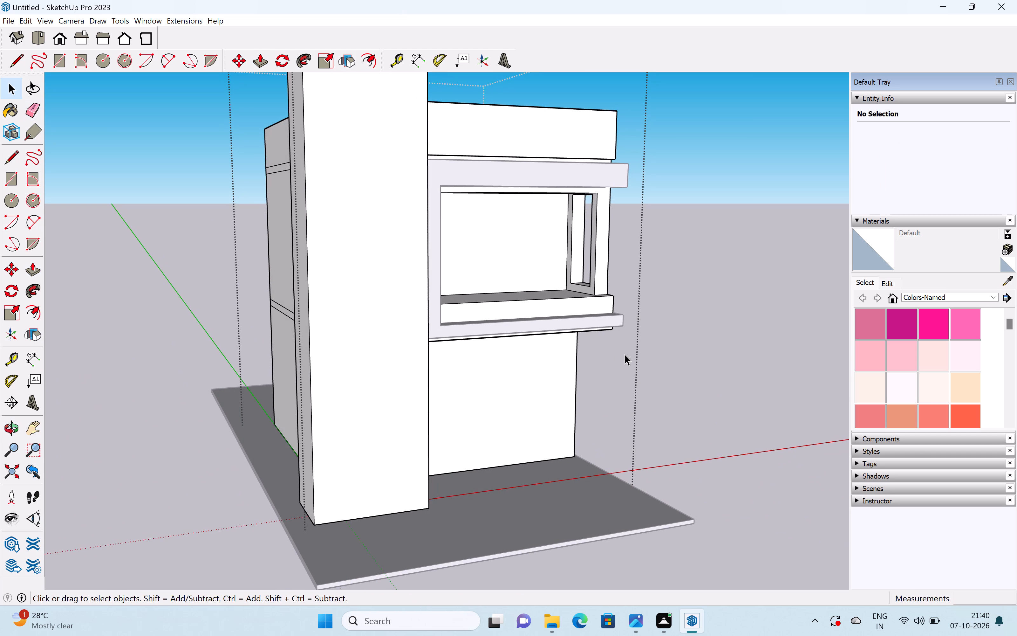
middle_click_drag(678, 337, 357, 414)
scroll(531, 370, "up", 6)
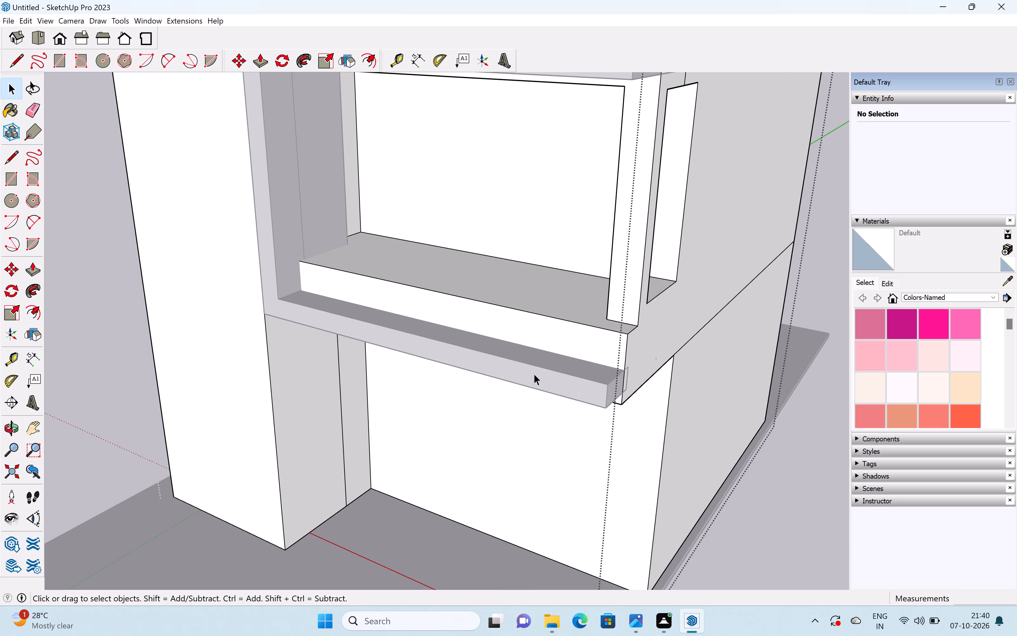
left_click(540, 379)
scroll(540, 379, "down", 4)
left_click(539, 378)
triple_click(541, 385)
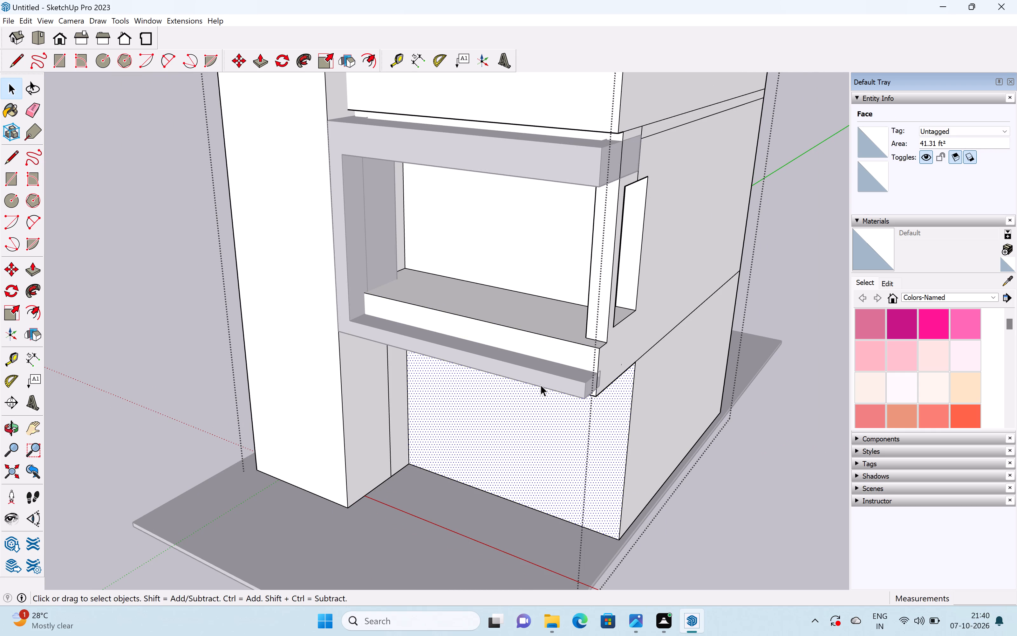
triple_click(540, 383)
left_click(539, 381)
scroll(677, 370, "down", 4)
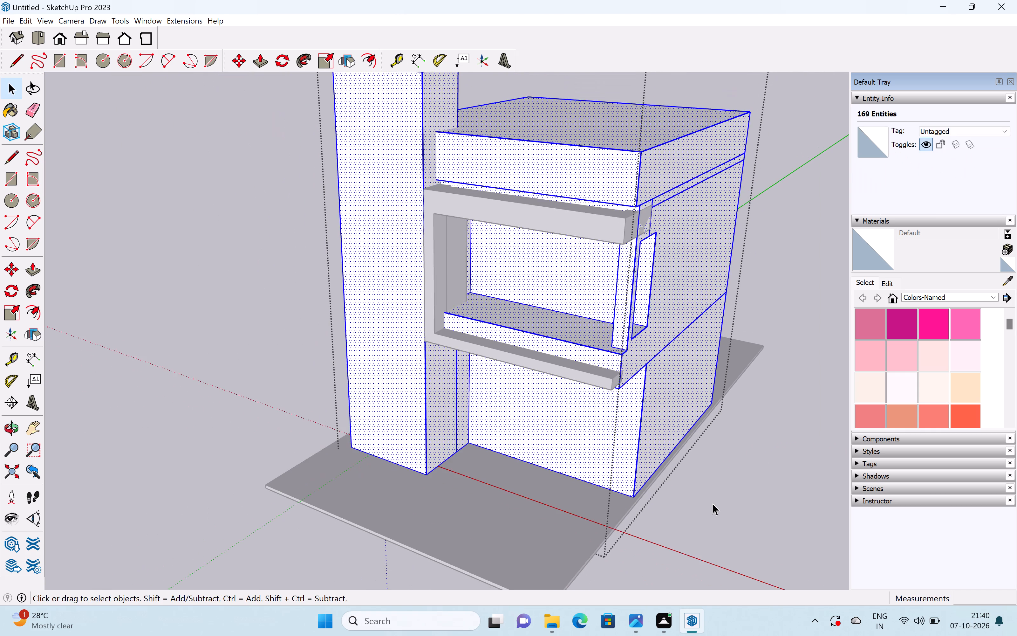
triple_click(713, 504)
Push/Pull the projecting frame's front face outward about 8 3/8".
scroll(598, 390, "up", 3)
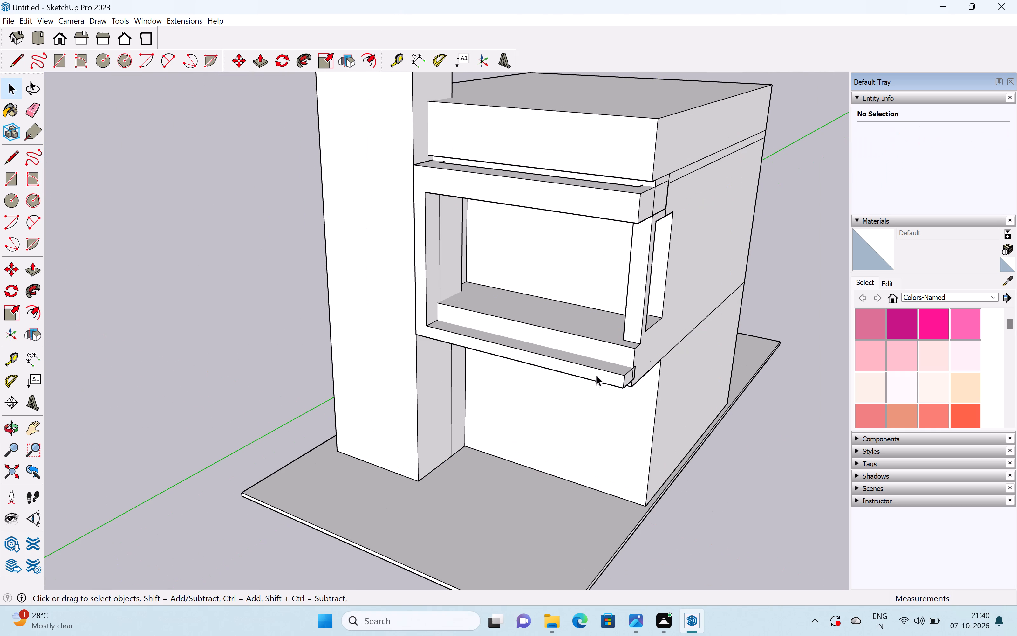
key("p")
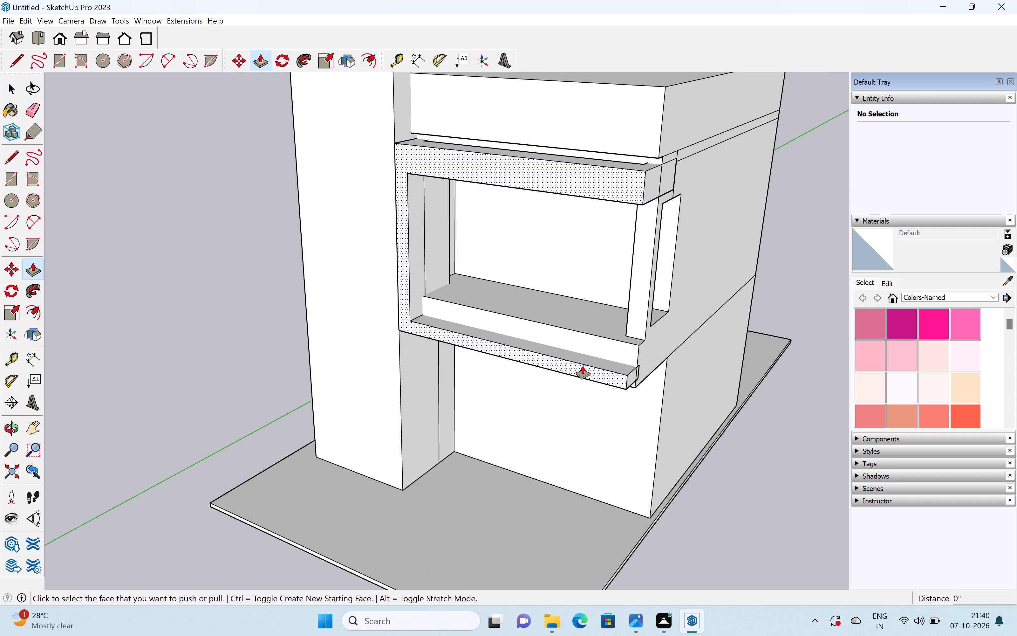
left_click_drag(583, 366, 577, 371)
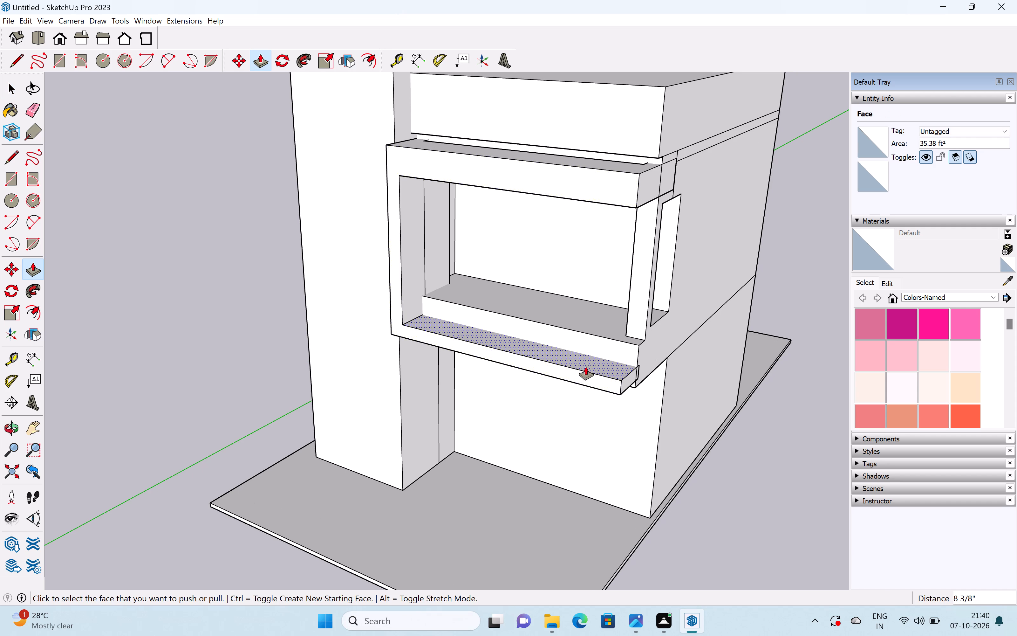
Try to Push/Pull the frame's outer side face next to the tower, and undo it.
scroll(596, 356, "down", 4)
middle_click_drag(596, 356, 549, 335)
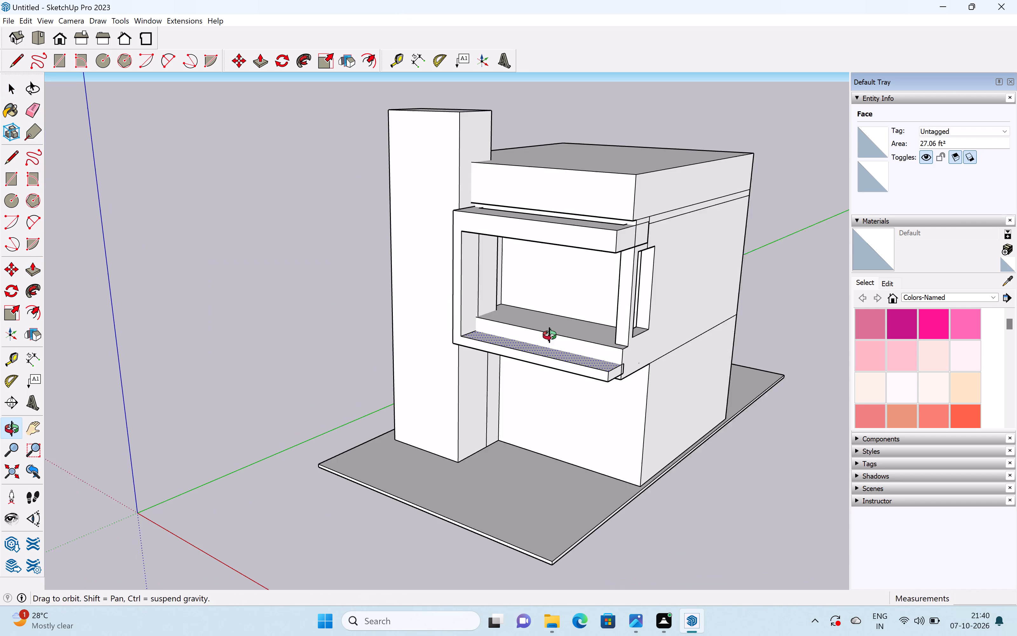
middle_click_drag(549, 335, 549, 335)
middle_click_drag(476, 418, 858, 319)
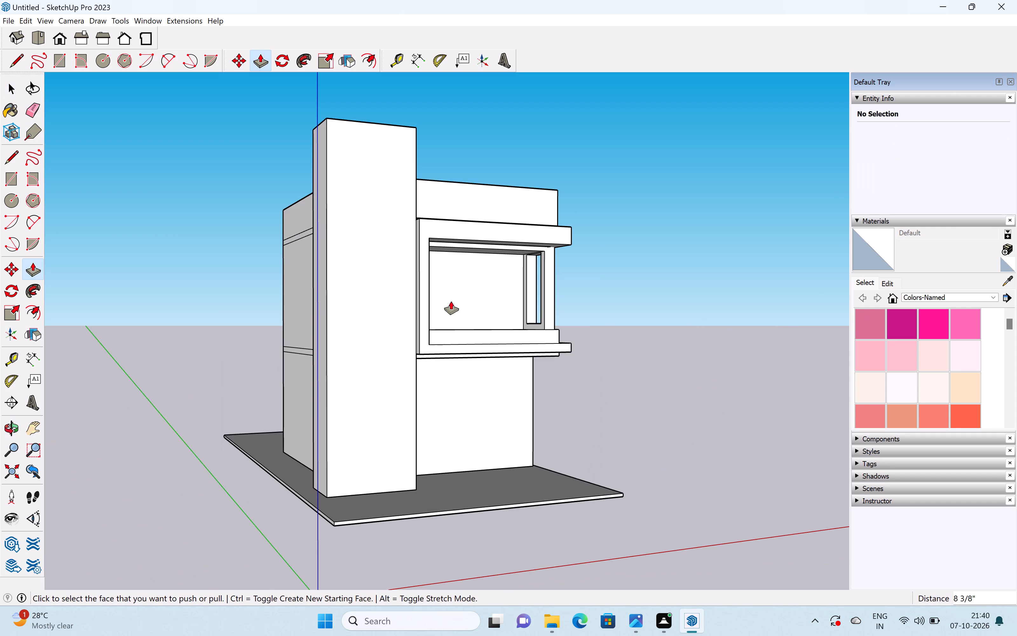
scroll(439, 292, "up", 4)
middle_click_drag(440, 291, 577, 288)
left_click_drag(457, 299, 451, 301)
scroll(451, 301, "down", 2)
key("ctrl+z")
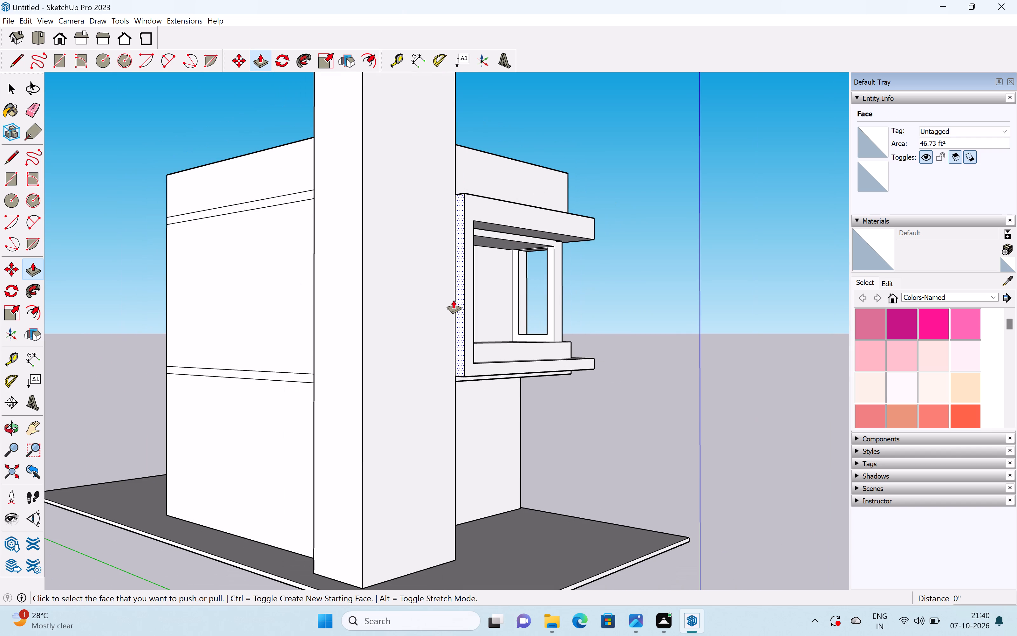
Examine the front facade, frame and overhang from several angles and distances.
middle_click_drag(606, 261, 287, 331)
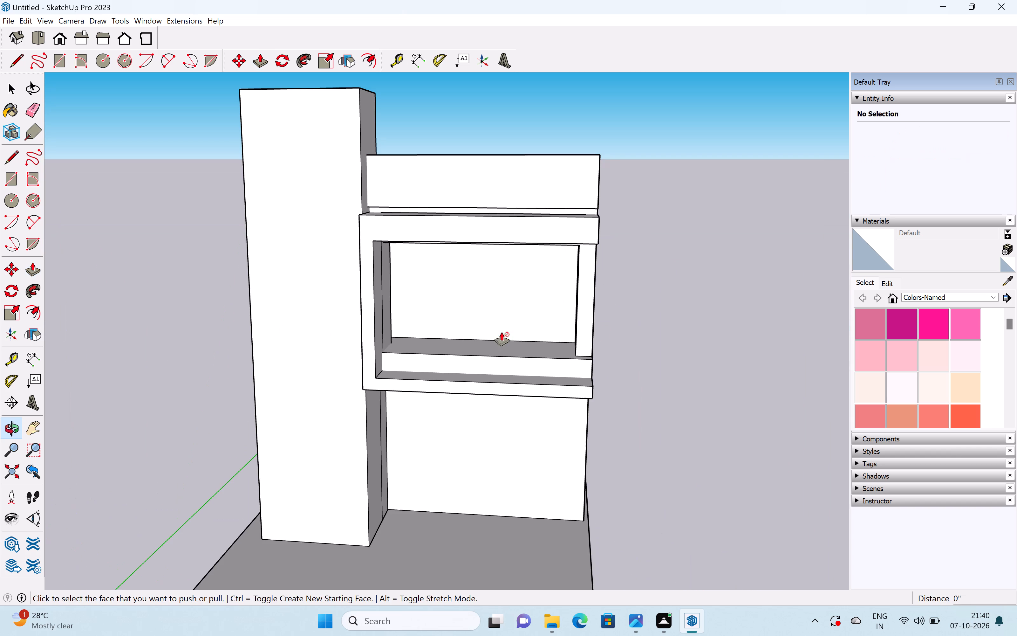
scroll(571, 364, "up", 3)
middle_click_drag(570, 360, 569, 323)
scroll(547, 376, "up", 1)
scroll(547, 376, "down", 3)
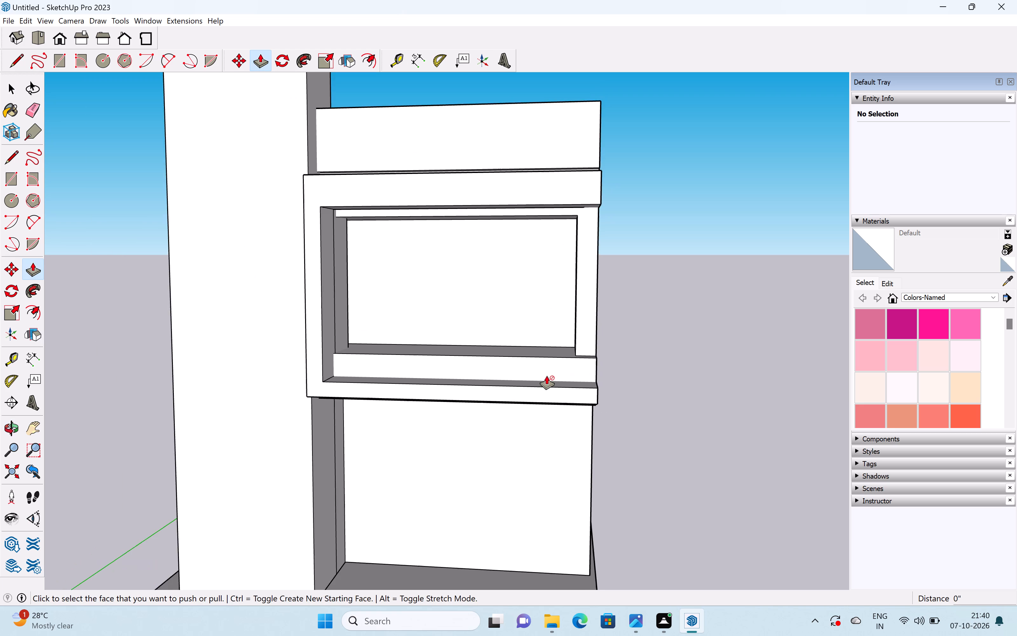
middle_click_drag(550, 380, 551, 328)
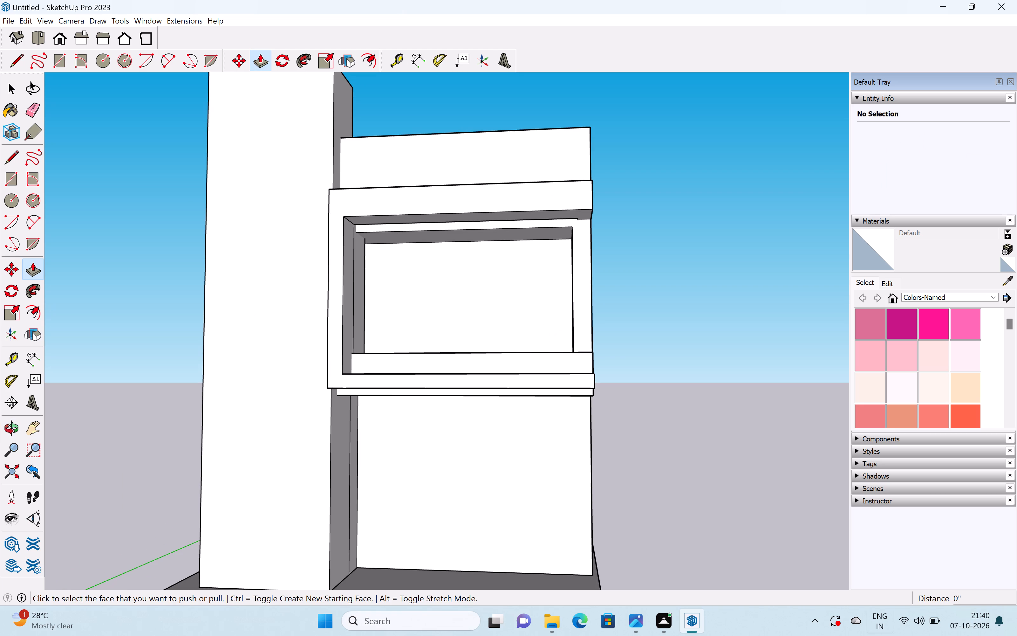
scroll(474, 381, "down", 4)
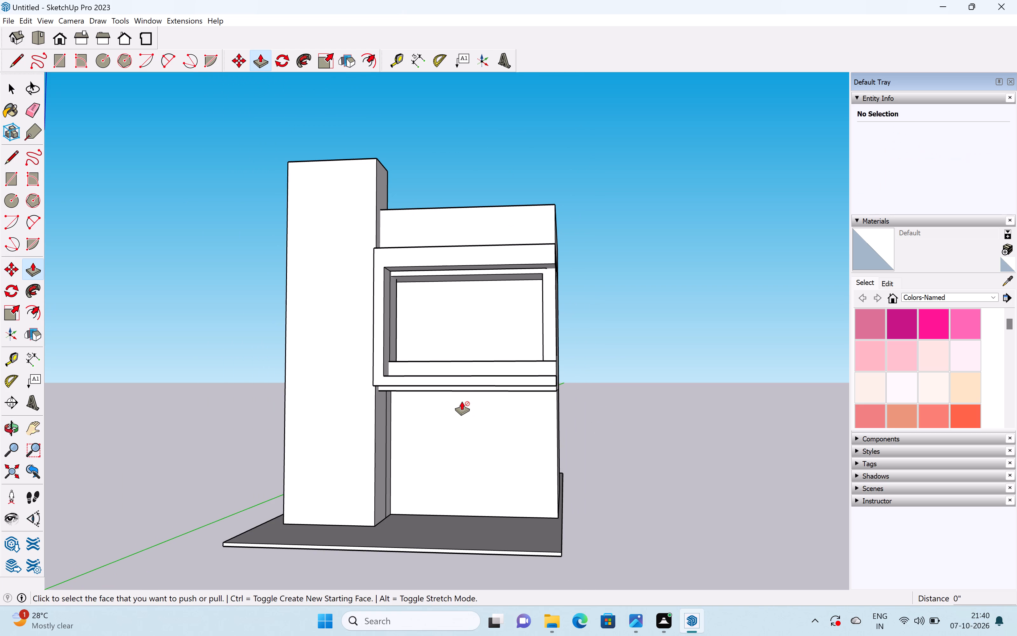
scroll(462, 402, "down", 3)
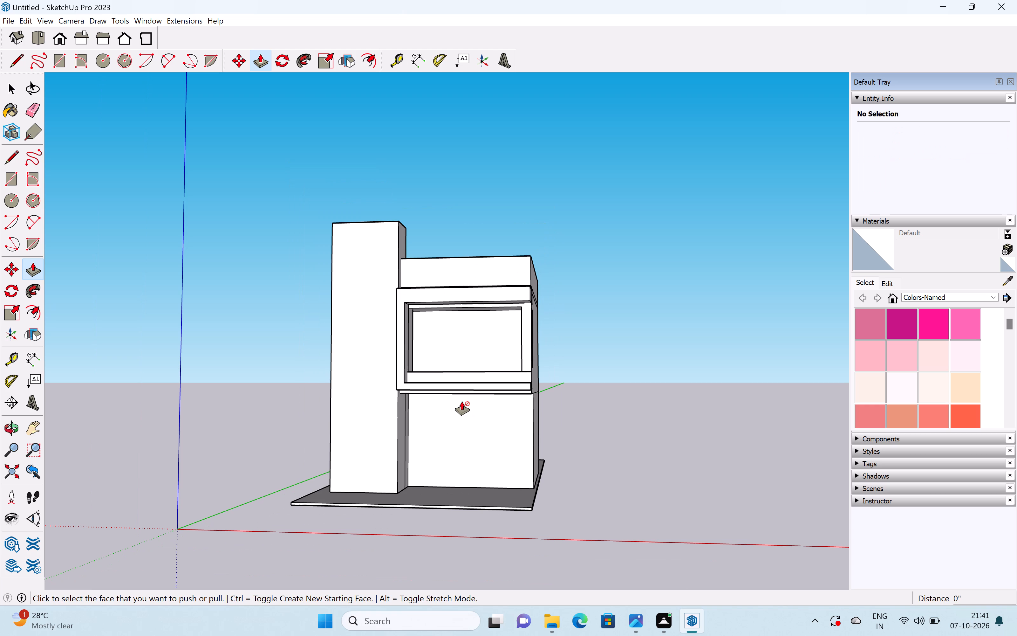
key("space")
scroll(455, 403, "down", 1)
middle_click_drag(455, 403, 494, 401)
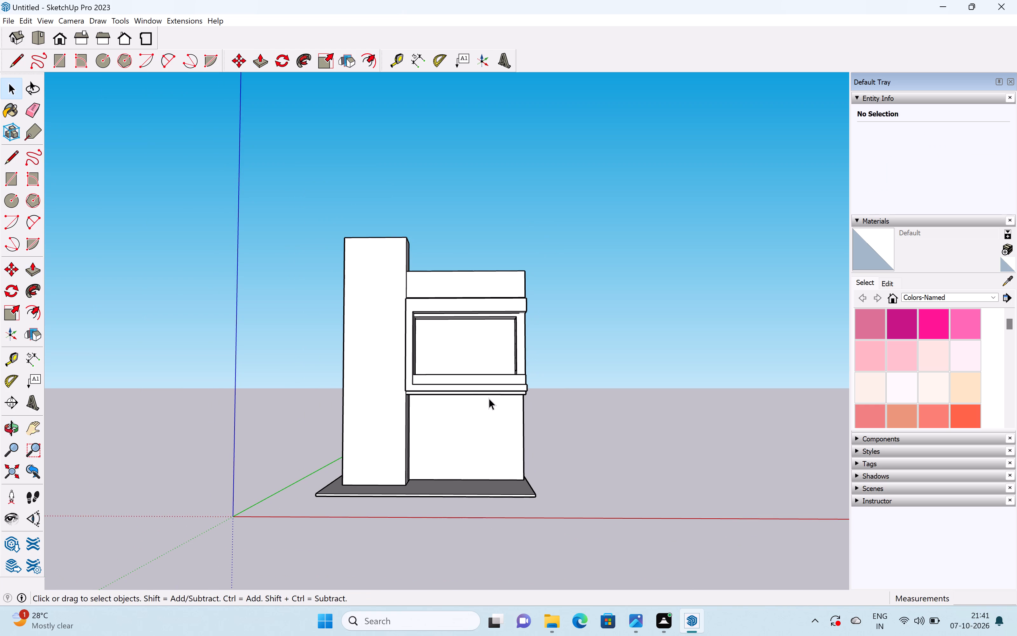
Open the building group and Push/Pull the underside of the upper storey's front overhang down about 4 5/16".
scroll(473, 399, "up", 2)
middle_click_drag(473, 396, 460, 354)
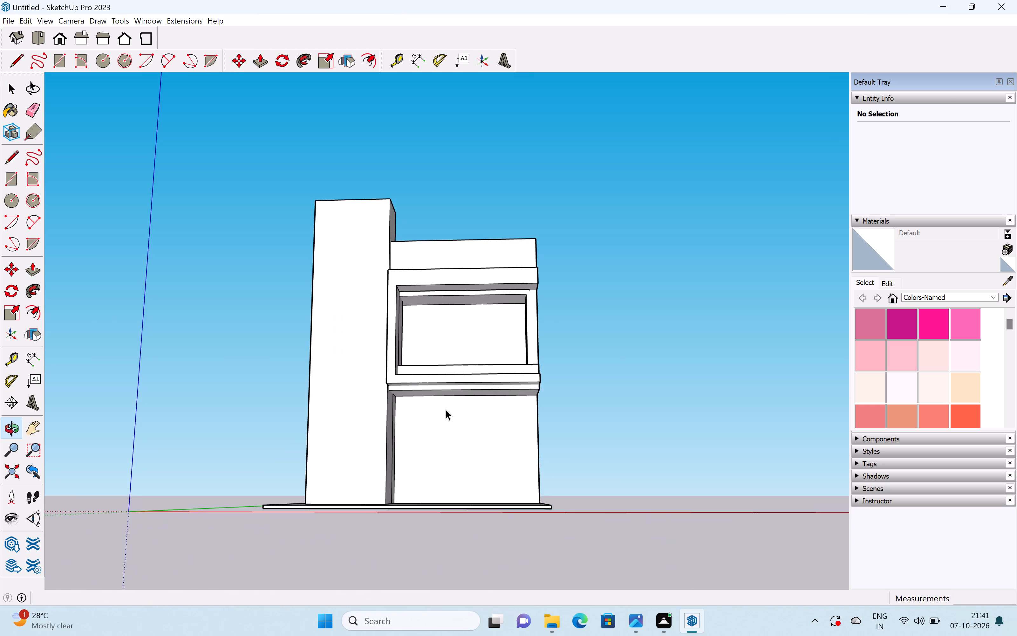
scroll(443, 405, "up", 5)
key("p")
key("space")
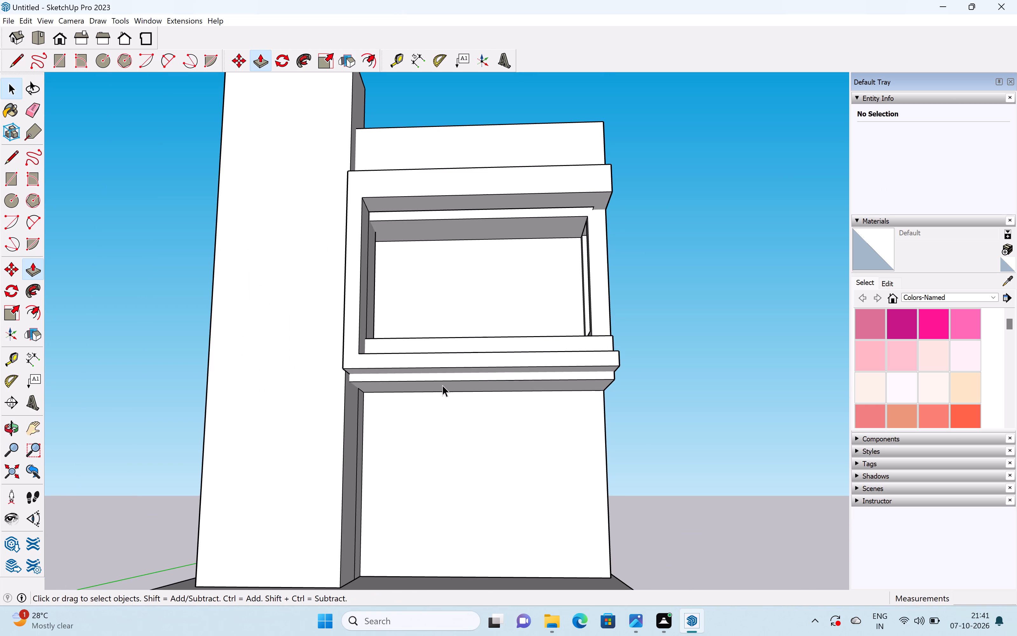
triple_click(442, 385)
key("p")
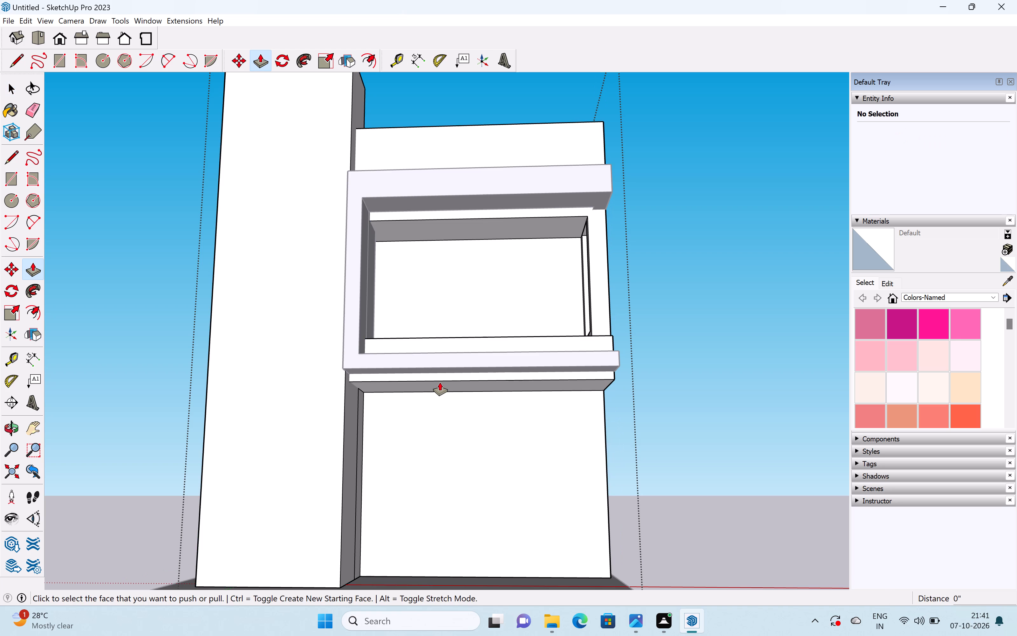
left_click_drag(439, 382, 440, 389)
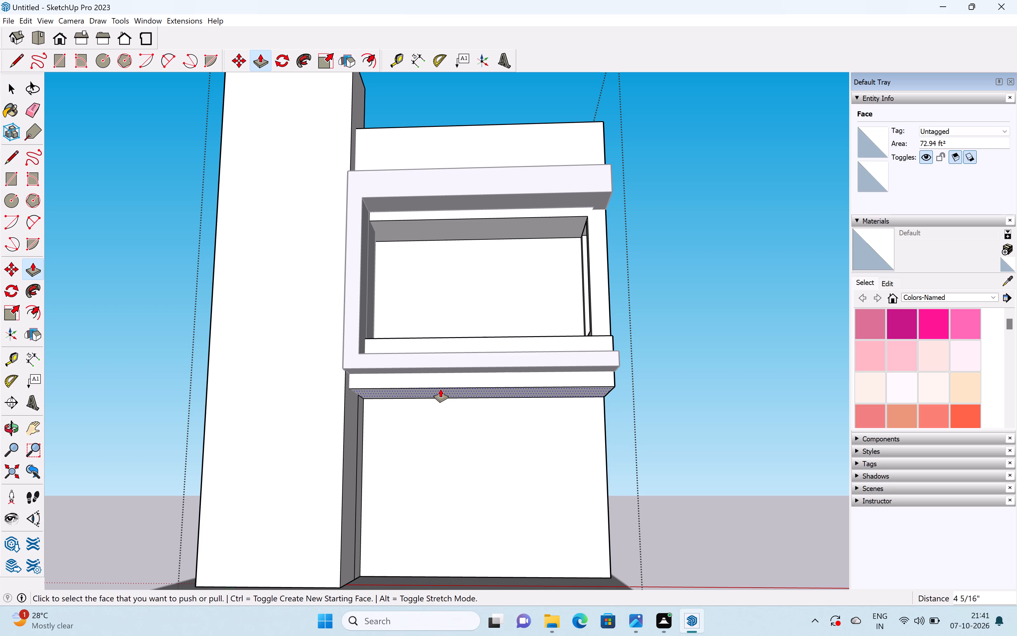
scroll(445, 391, "down", 7)
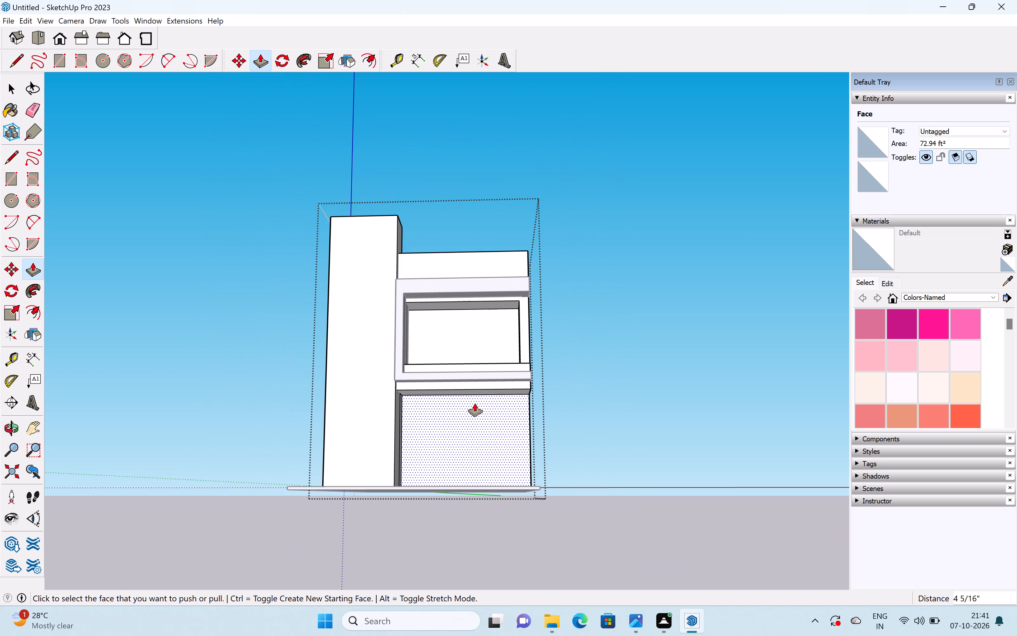
Draw a line across the underside of the upper storey's front overhang, parallel to its outer end, marking off a narrow strip at the corner.
middle_click_drag(531, 423, 311, 467)
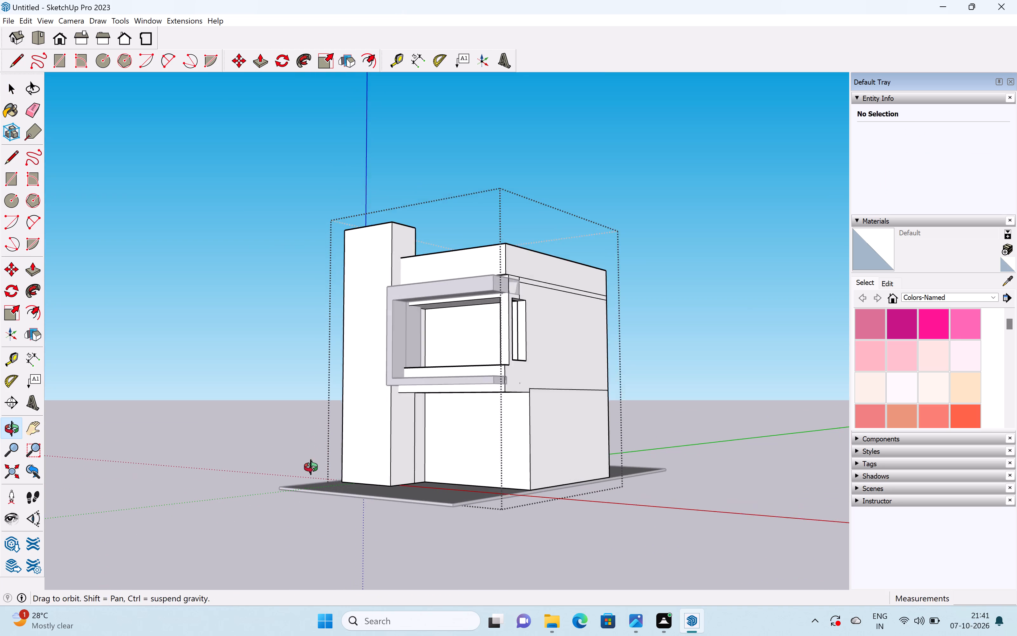
middle_click_drag(311, 467, 310, 468)
middle_click_drag(452, 454, 568, 332)
key("space")
scroll(510, 388, "up", 6)
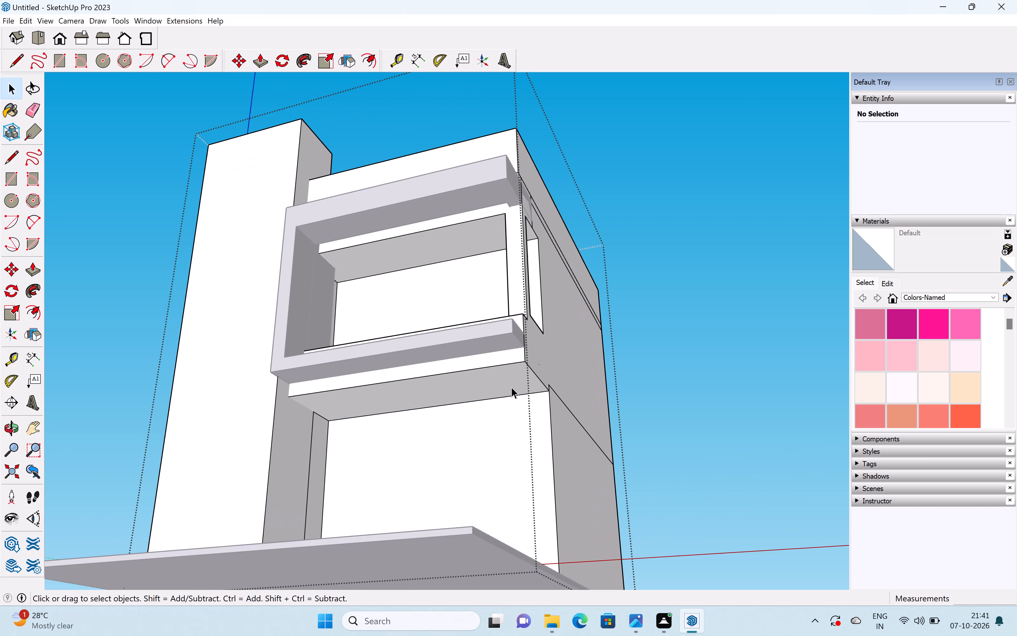
key("l")
left_click(512, 366)
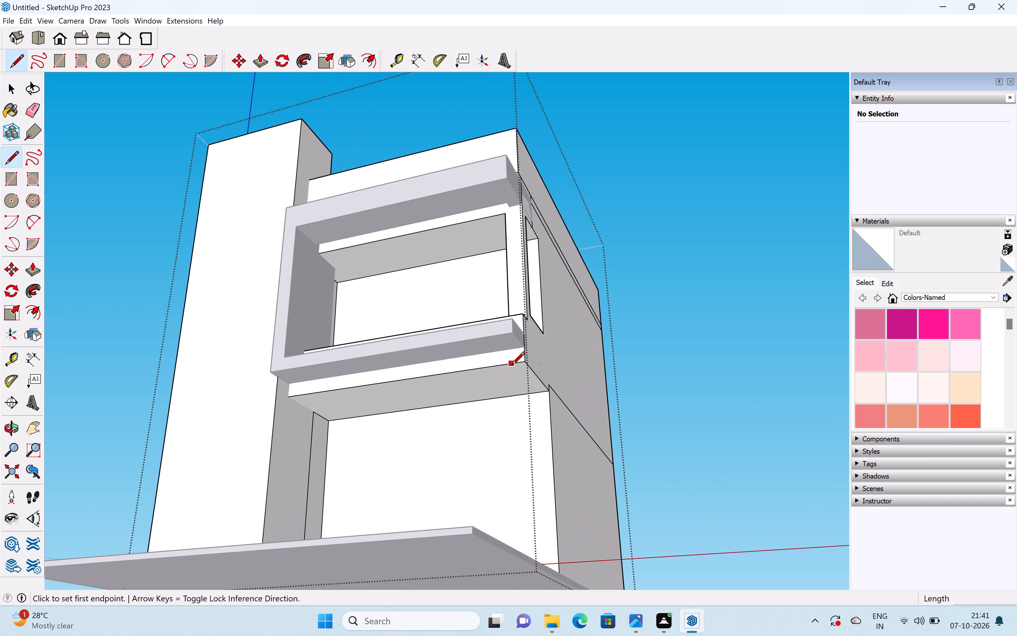
middle_click_drag(530, 400, 606, 351)
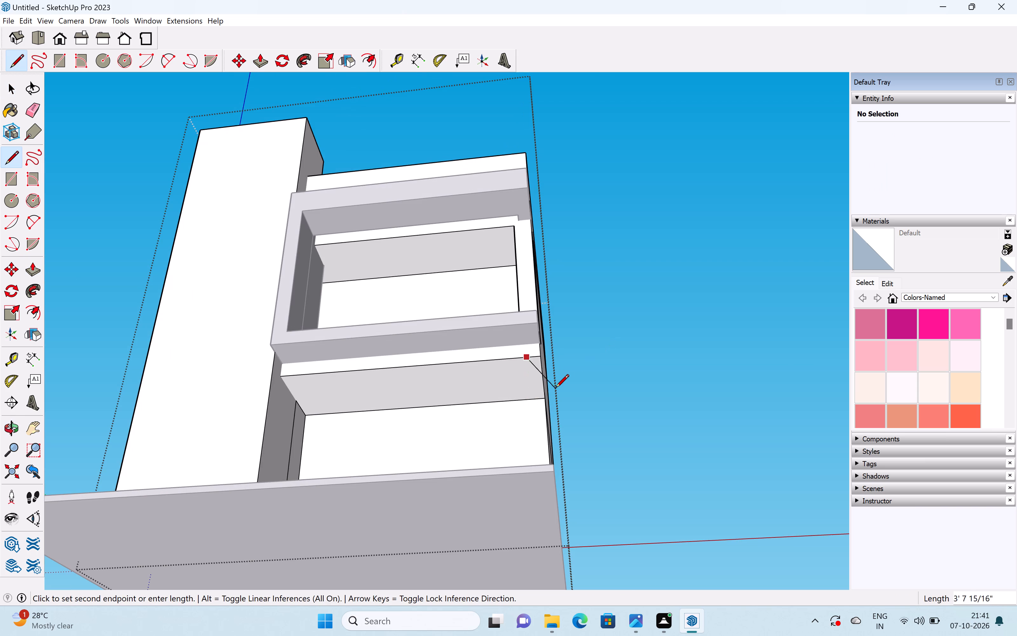
key("Left")
left_click(531, 406)
key("space")
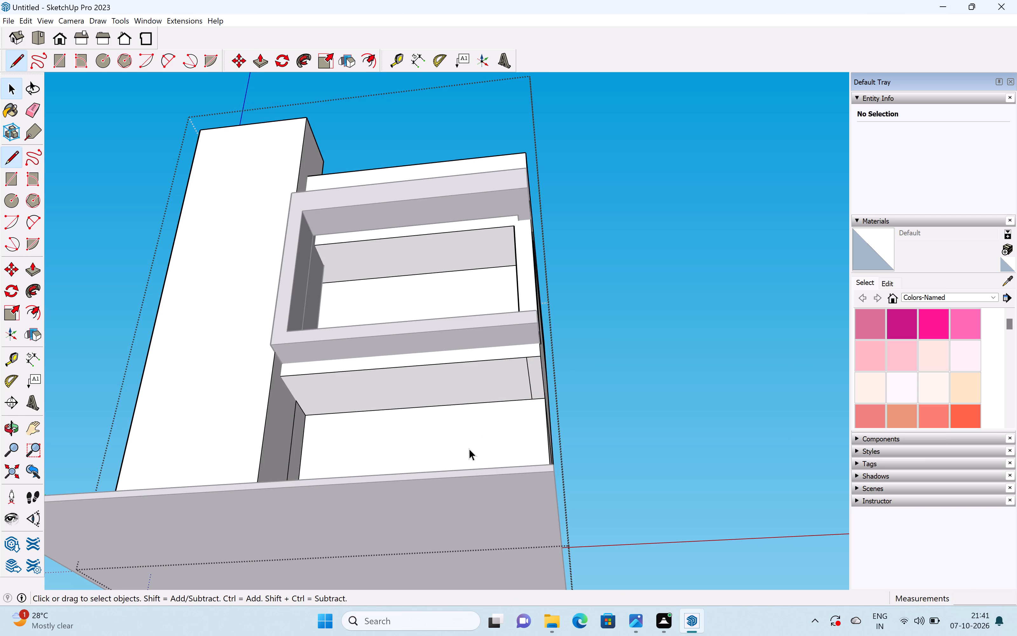
Push/Pull the narrow corner strip of the overhang's underside down to the base slab as a ground-floor pier, and leave the building group.
key("p")
left_click_drag(539, 378, 535, 470)
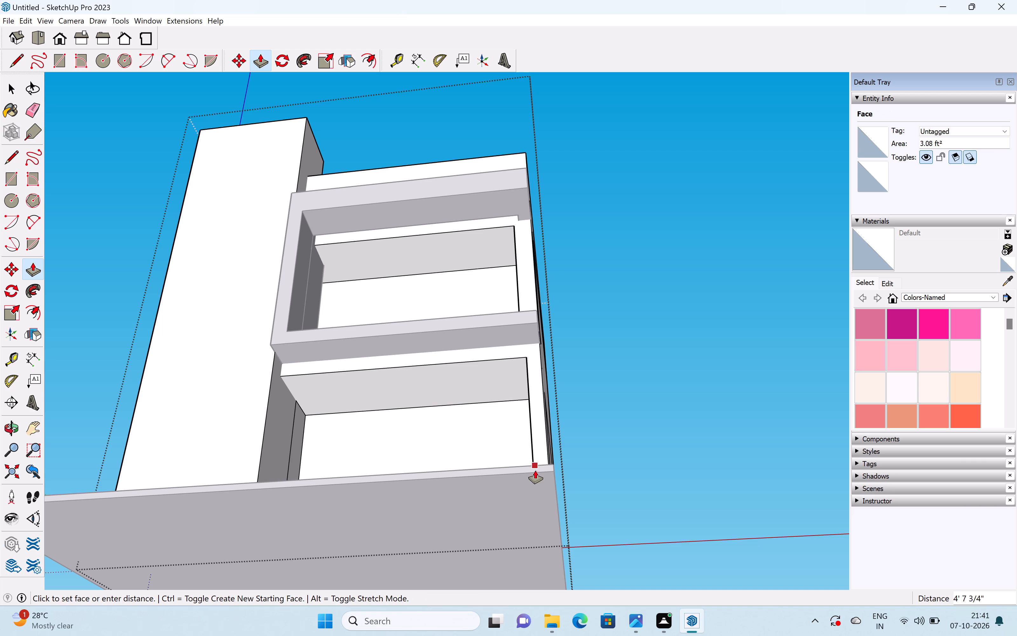
left_click_drag(535, 470, 537, 477)
scroll(529, 458, "down", 5)
middle_click_drag(496, 425, 564, 567)
key("space")
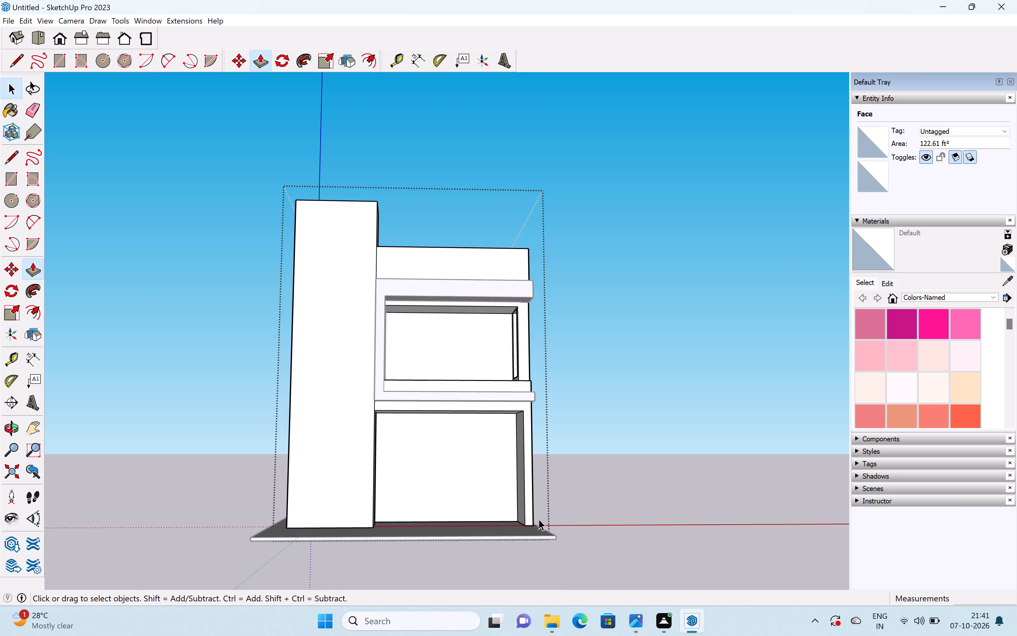
left_click(575, 487)
Examine the front facade, ground-floor corner pier and projecting frame from several angles and distances.
scroll(524, 452, "down", 3)
scroll(488, 466, "down", 1)
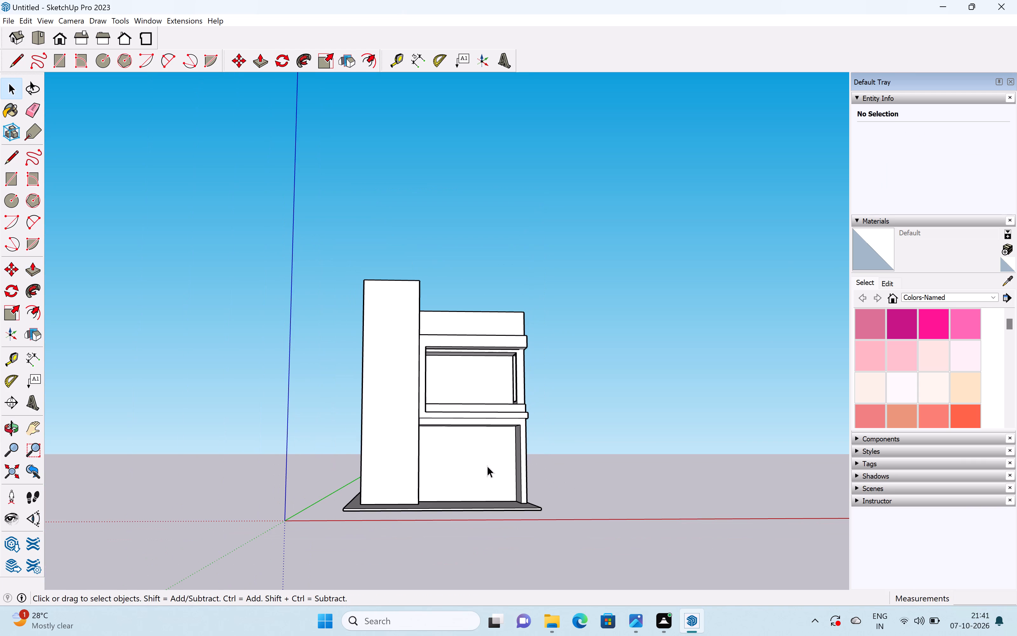
middle_click_drag(492, 407, 259, 513)
scroll(473, 380, "up", 2)
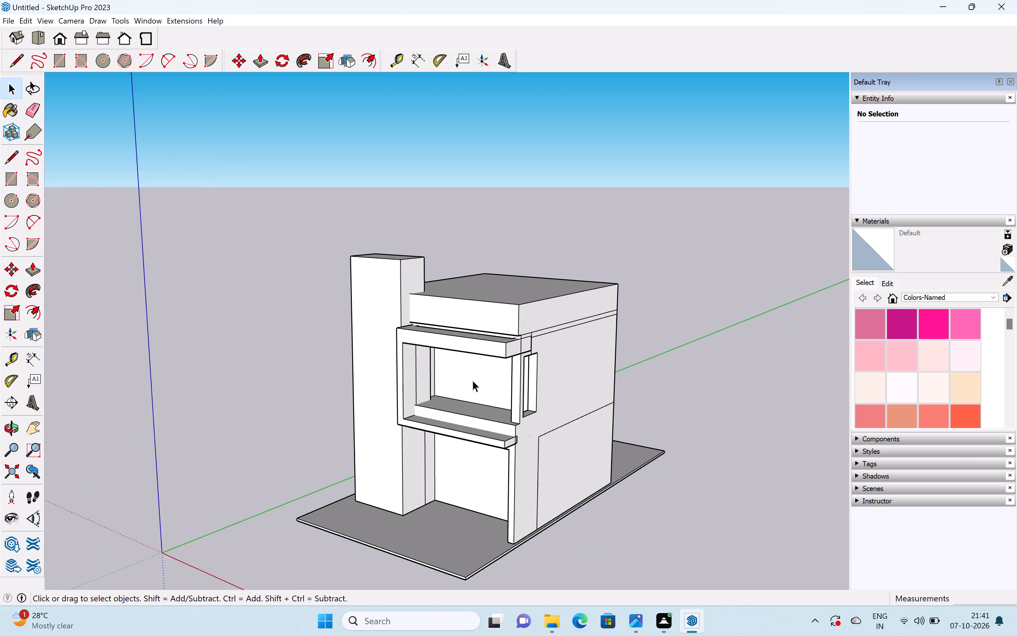
scroll(473, 380, "up", 1)
middle_click_drag(473, 380, 622, 281)
scroll(479, 360, "up", 1)
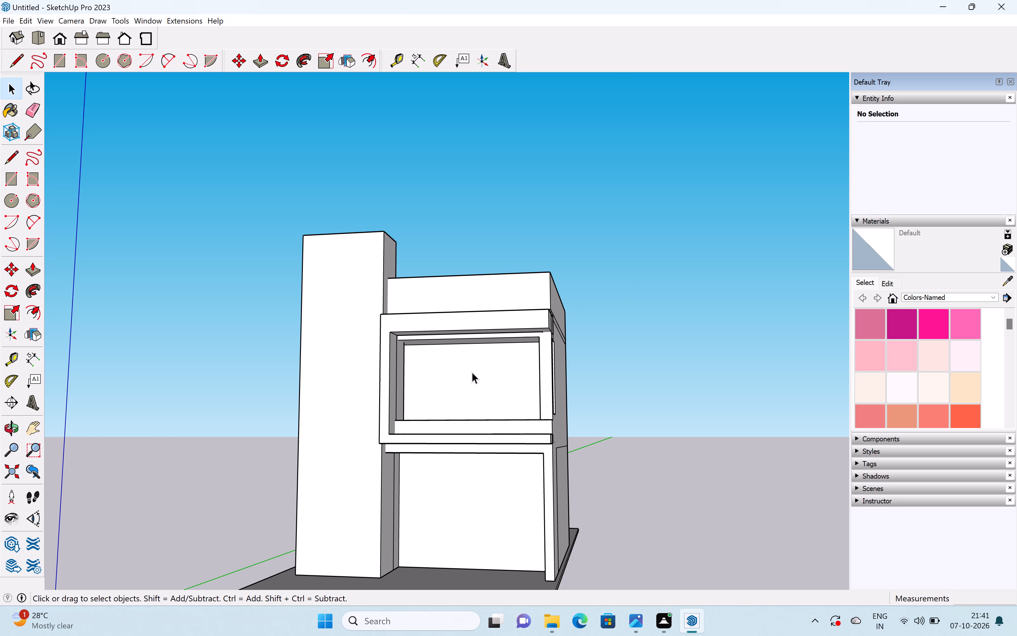
scroll(472, 372, "down", 6)
middle_click_drag(469, 386, 580, 440)
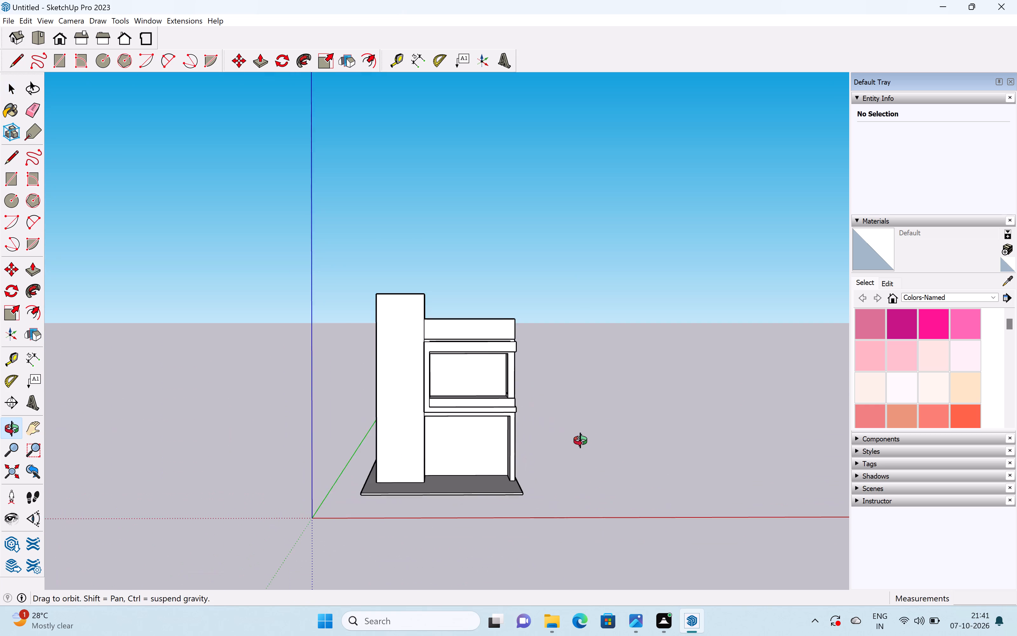
middle_click_drag(580, 440, 548, 429)
scroll(440, 463, "up", 2)
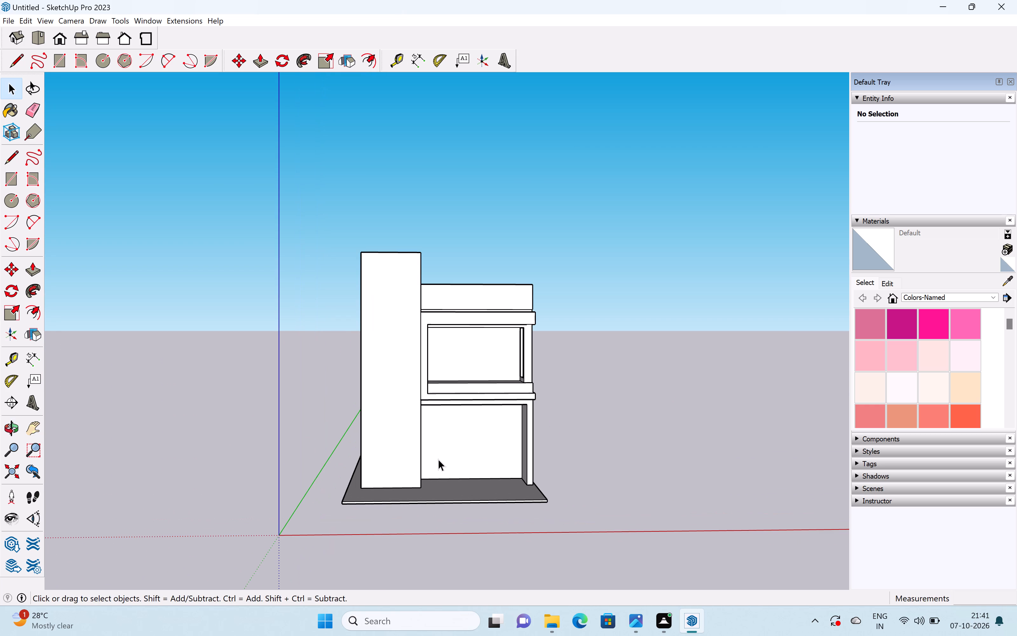
scroll(421, 357, "up", 6)
middle_click_drag(438, 349, 396, 359)
scroll(423, 344, "up", 2)
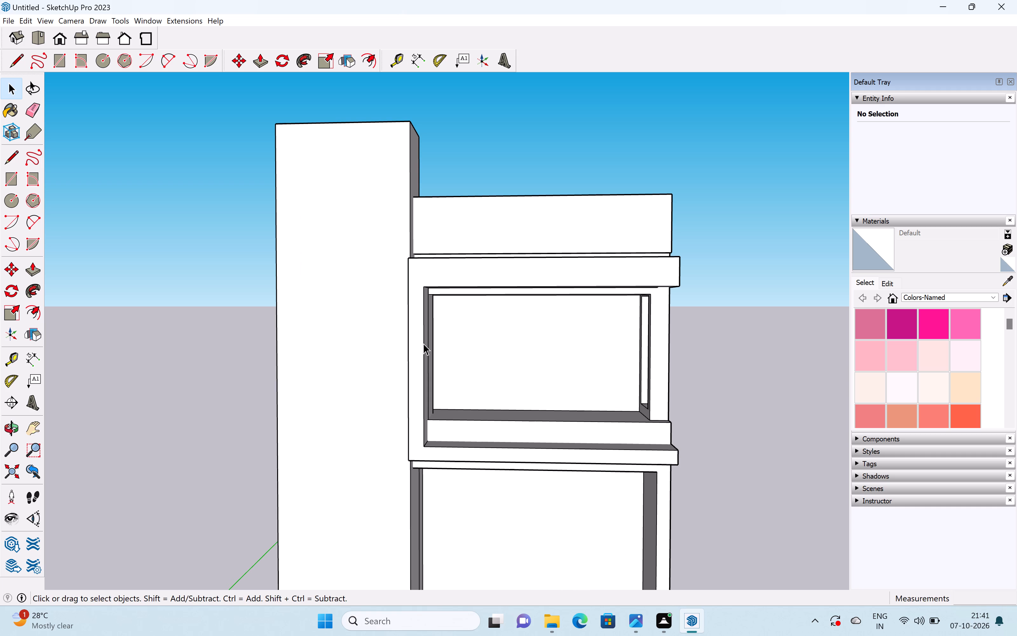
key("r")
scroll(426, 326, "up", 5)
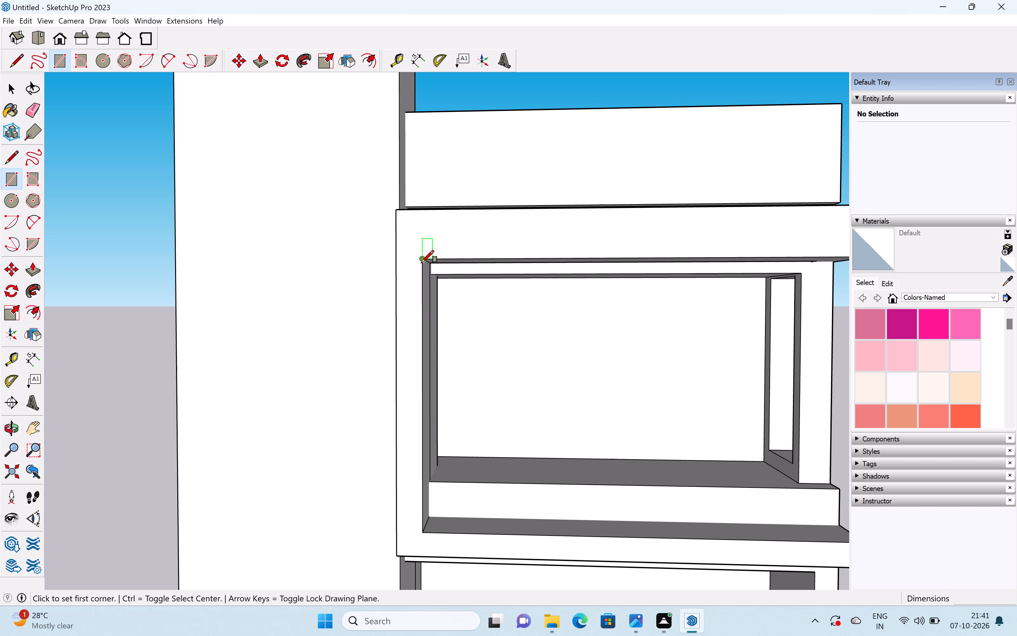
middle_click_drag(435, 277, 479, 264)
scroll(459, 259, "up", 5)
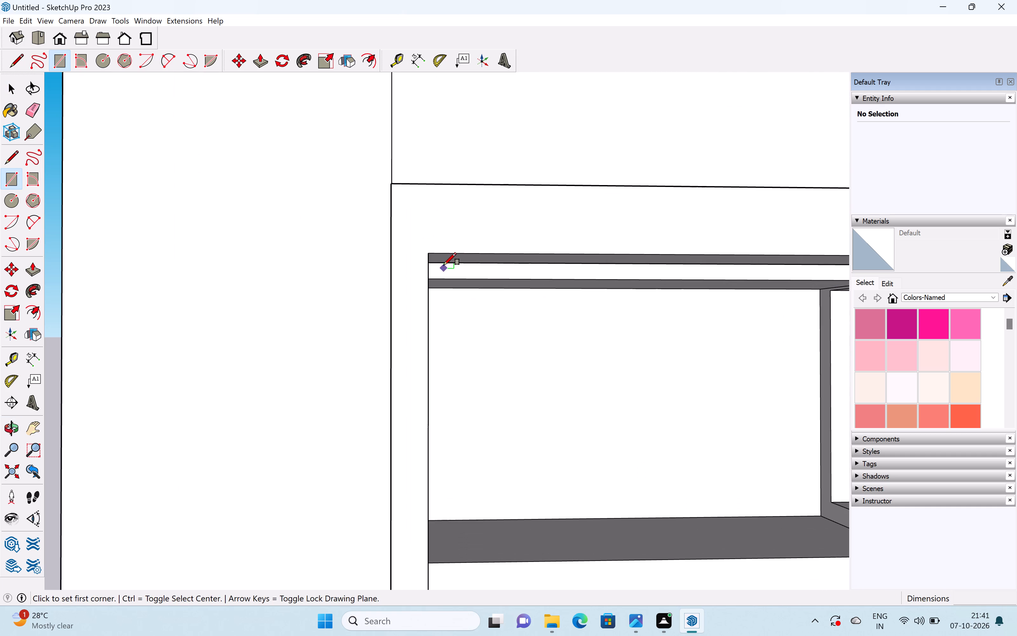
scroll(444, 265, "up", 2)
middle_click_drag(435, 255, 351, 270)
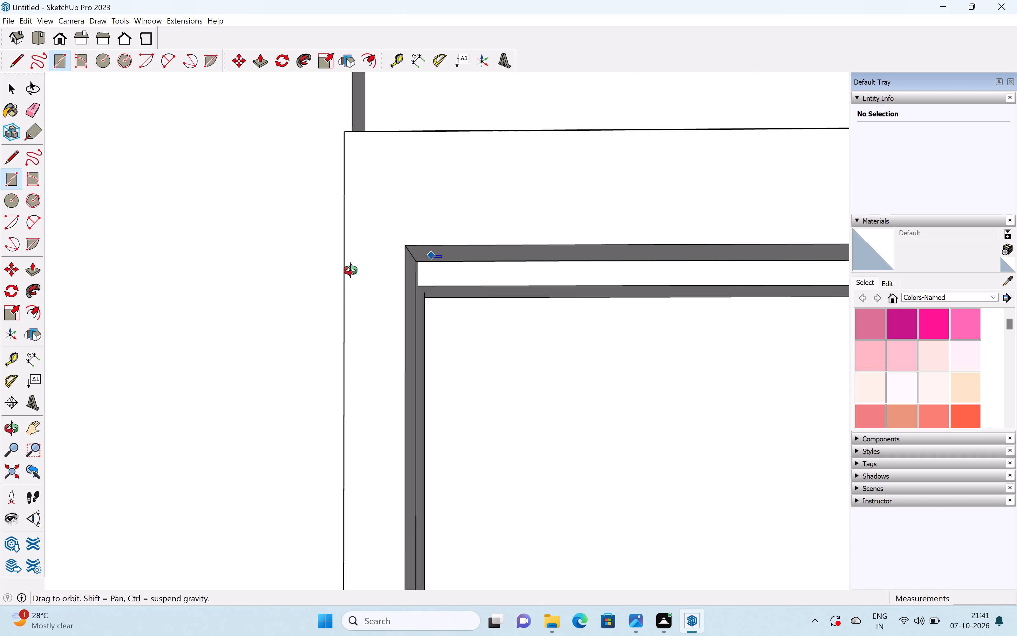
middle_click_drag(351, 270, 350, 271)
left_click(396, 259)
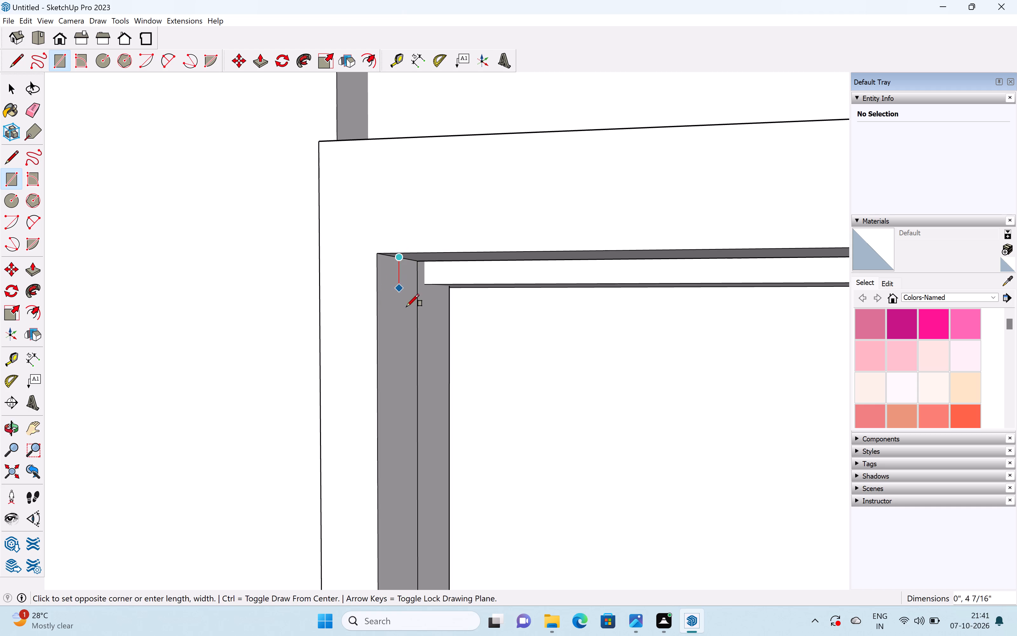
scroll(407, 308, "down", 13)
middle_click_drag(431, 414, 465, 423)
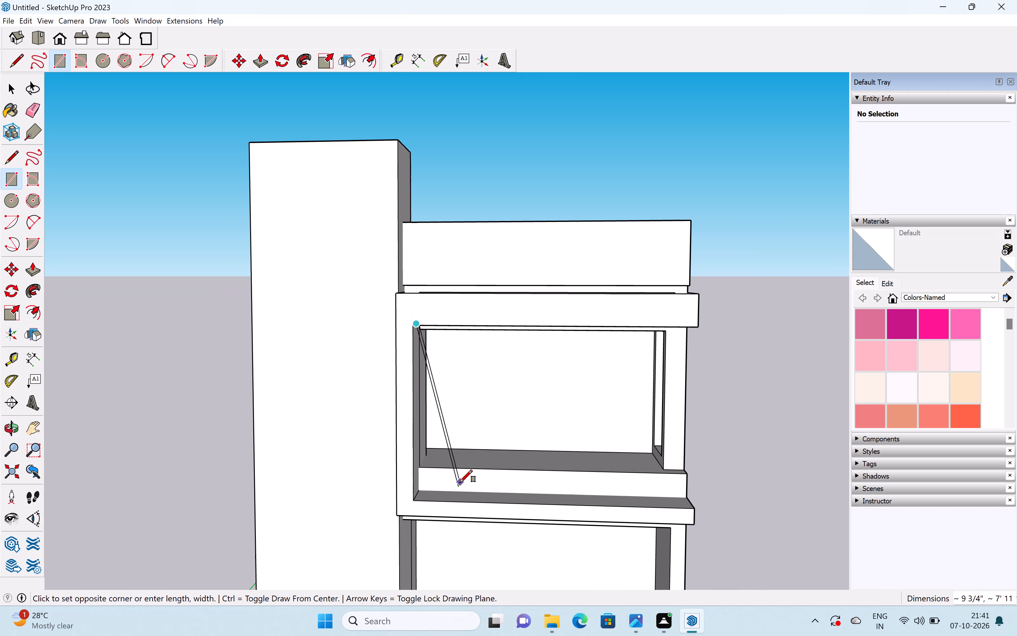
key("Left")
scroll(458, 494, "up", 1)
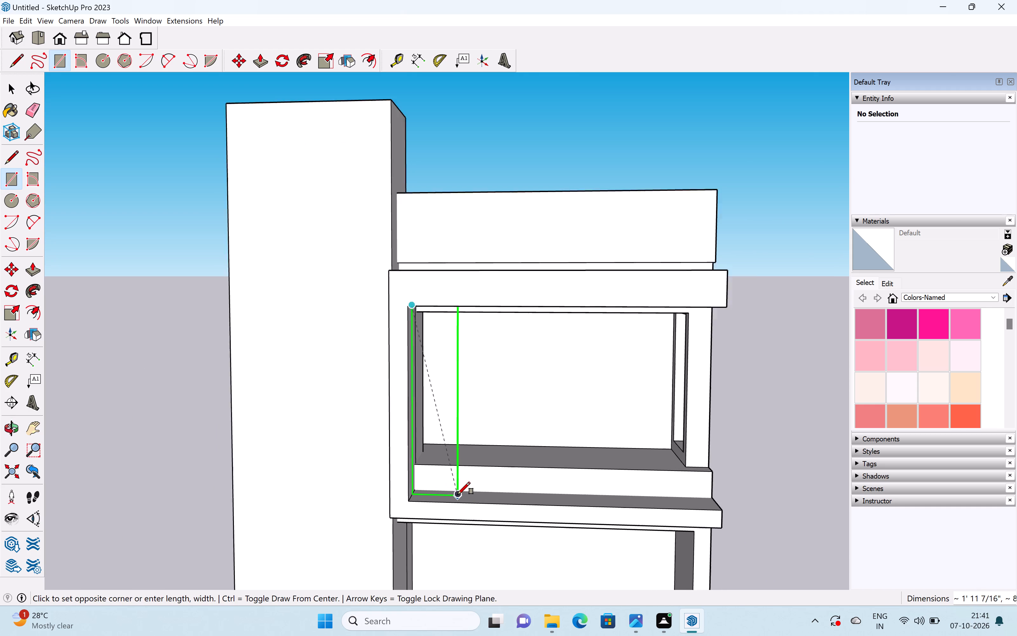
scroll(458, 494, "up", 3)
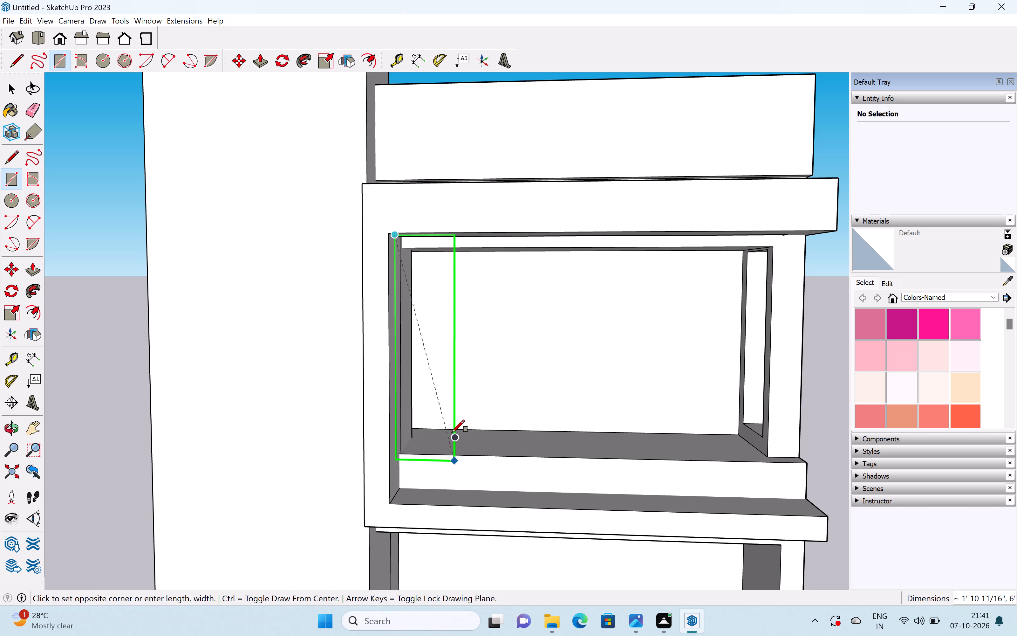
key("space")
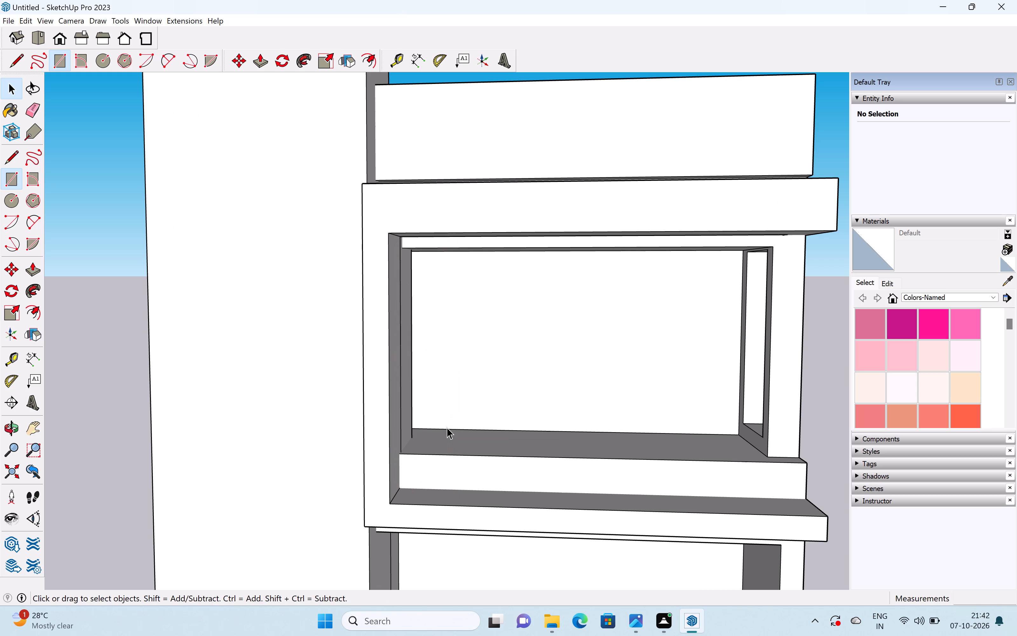
Draw a narrow upright rectangle of about 15 ft² parallel to the facade, from the frame's upper tower-side inner corner down to the opening's sill.
scroll(446, 428, "down", 3)
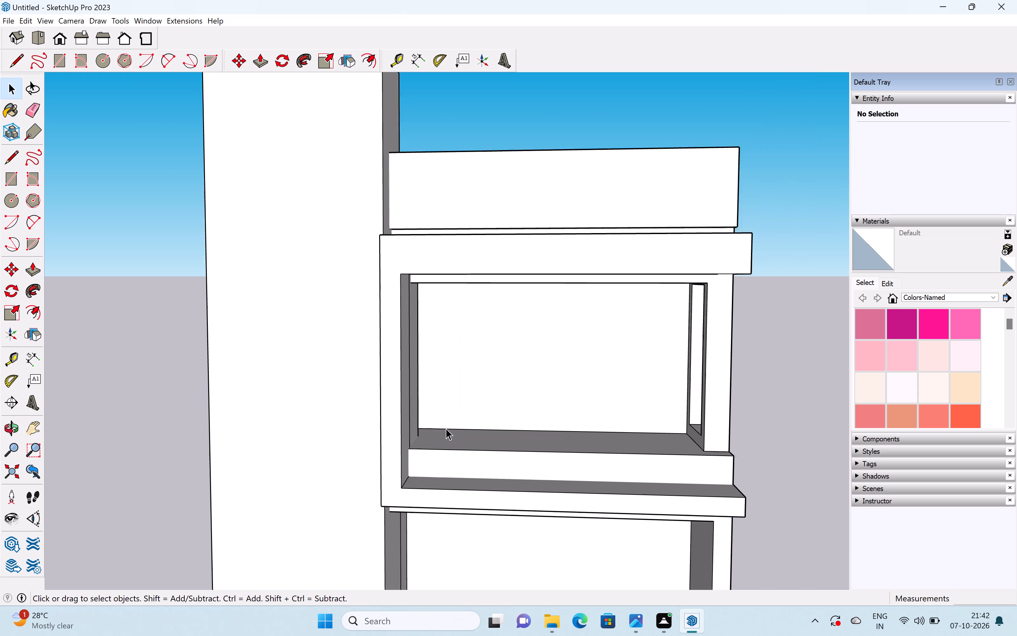
scroll(446, 428, "down", 3)
middle_click_drag(445, 429, 453, 377)
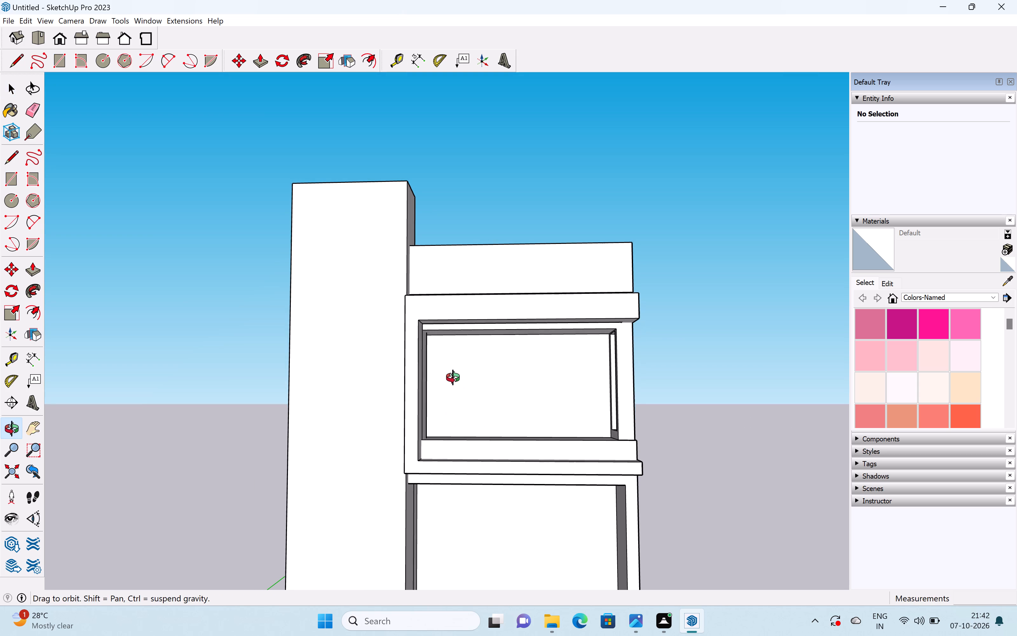
middle_click_drag(453, 377, 434, 313)
middle_click_drag(441, 338, 485, 499)
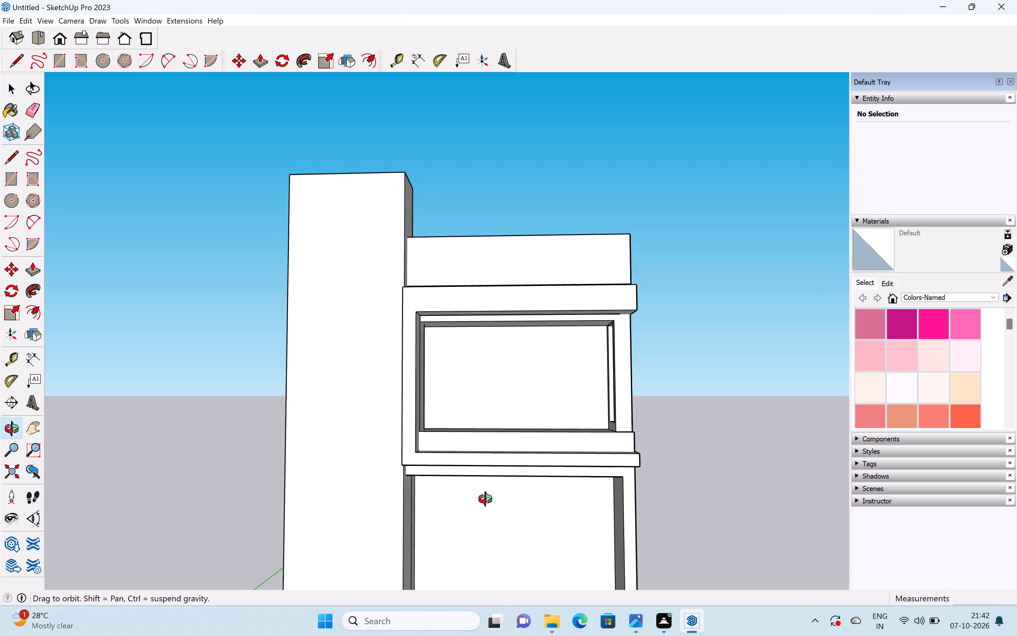
middle_click_drag(485, 499, 486, 500)
key("r")
scroll(447, 326, "up", 5)
middle_click_drag(435, 350, 387, 301)
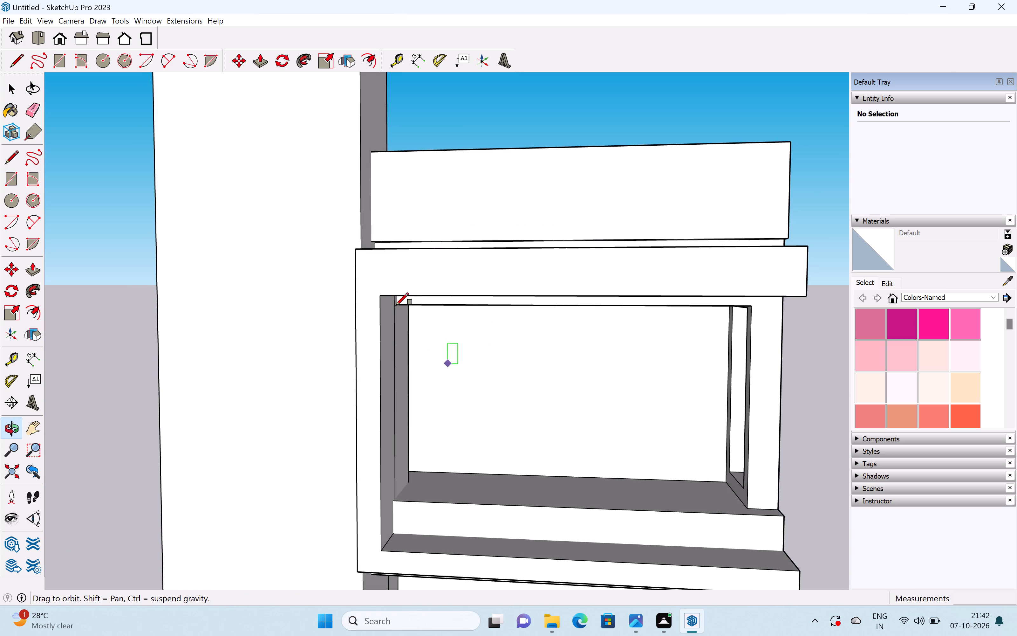
scroll(408, 312, "up", 2)
middle_click_drag(399, 305, 393, 252)
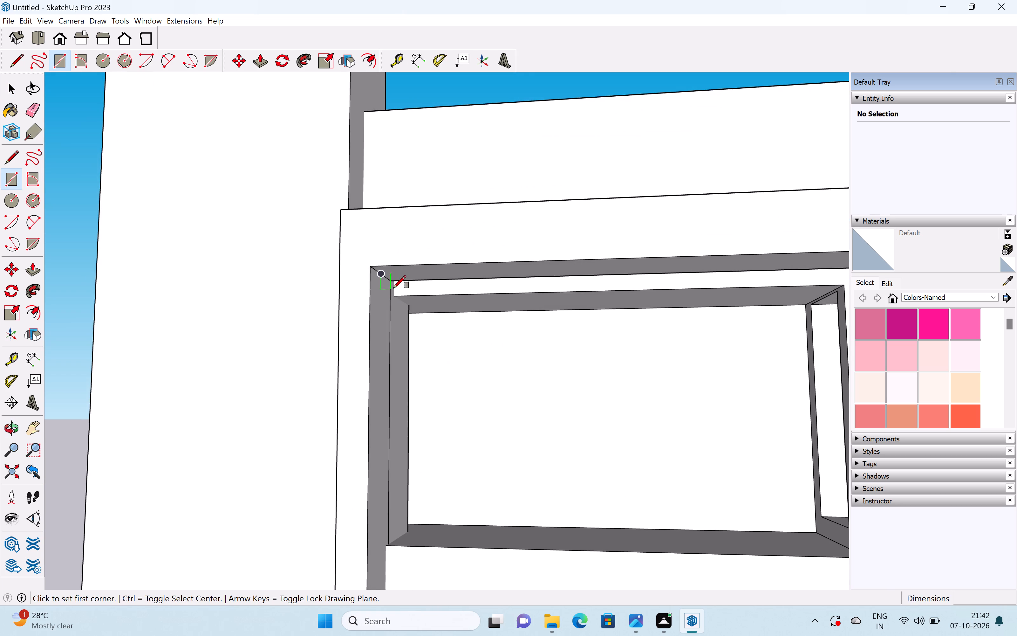
left_click(388, 281)
scroll(420, 382, "down", 4)
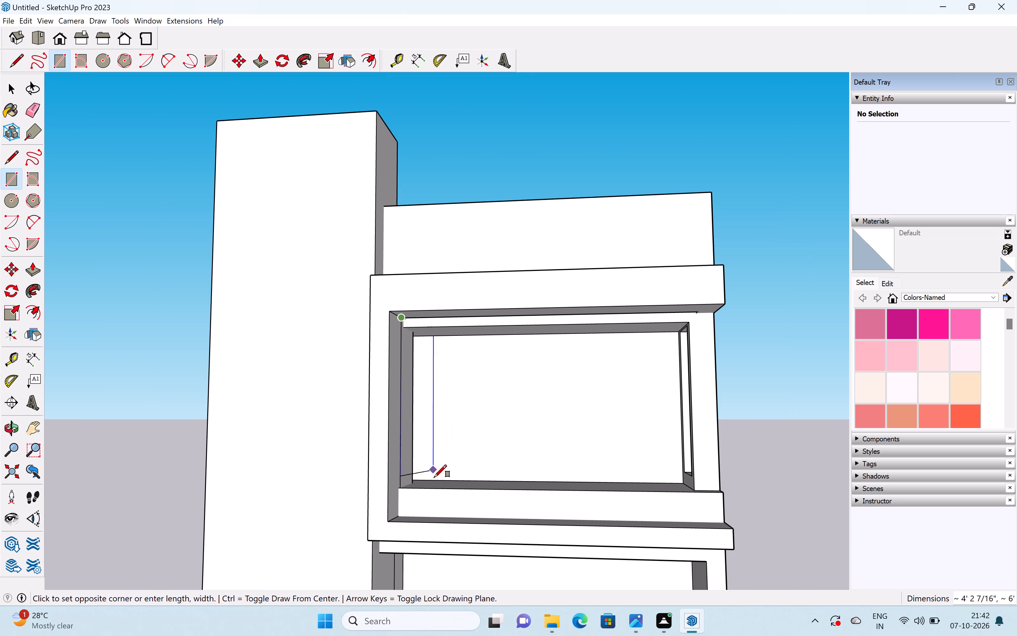
key("Left")
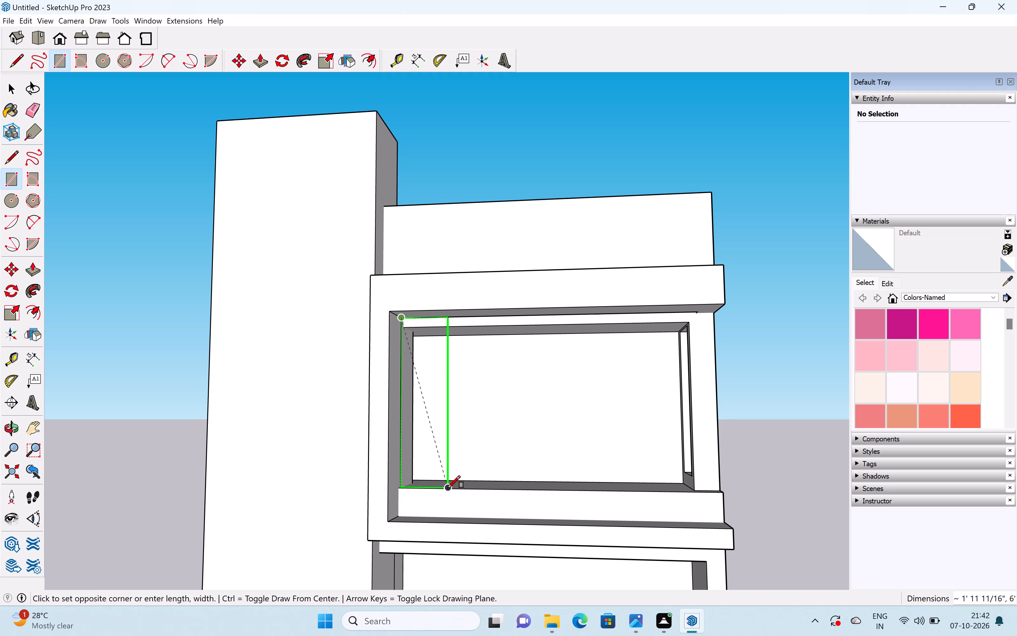
left_click(453, 490)
key("space")
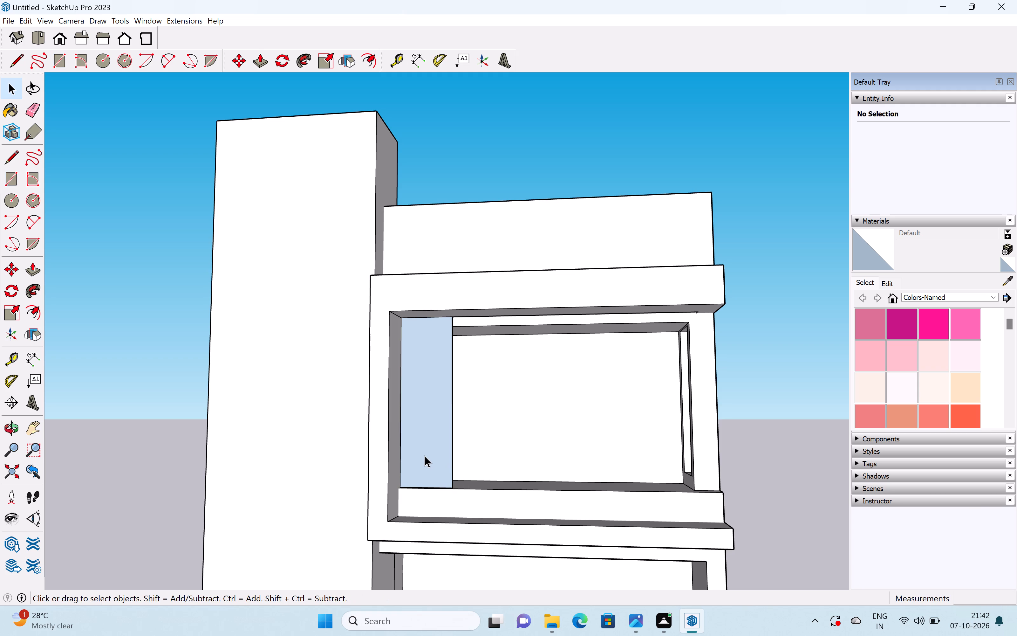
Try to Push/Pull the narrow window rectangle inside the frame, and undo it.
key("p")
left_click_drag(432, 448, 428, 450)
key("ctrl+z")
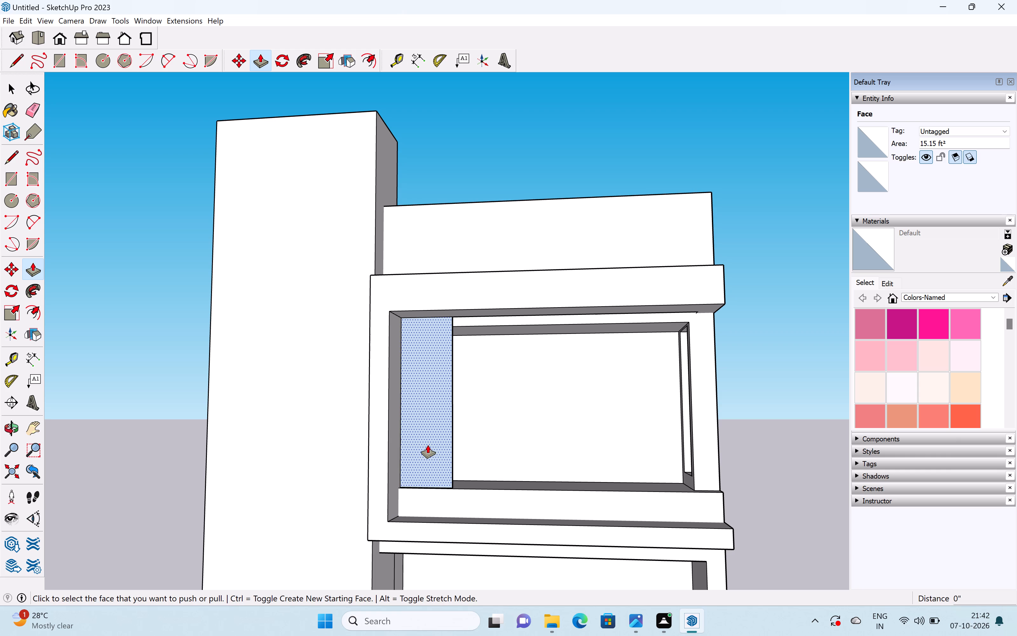
Reverse the narrow rectangle's face beside the tower so its front side faces outward.
key("space")
left_click(428, 443)
right_click(428, 443)
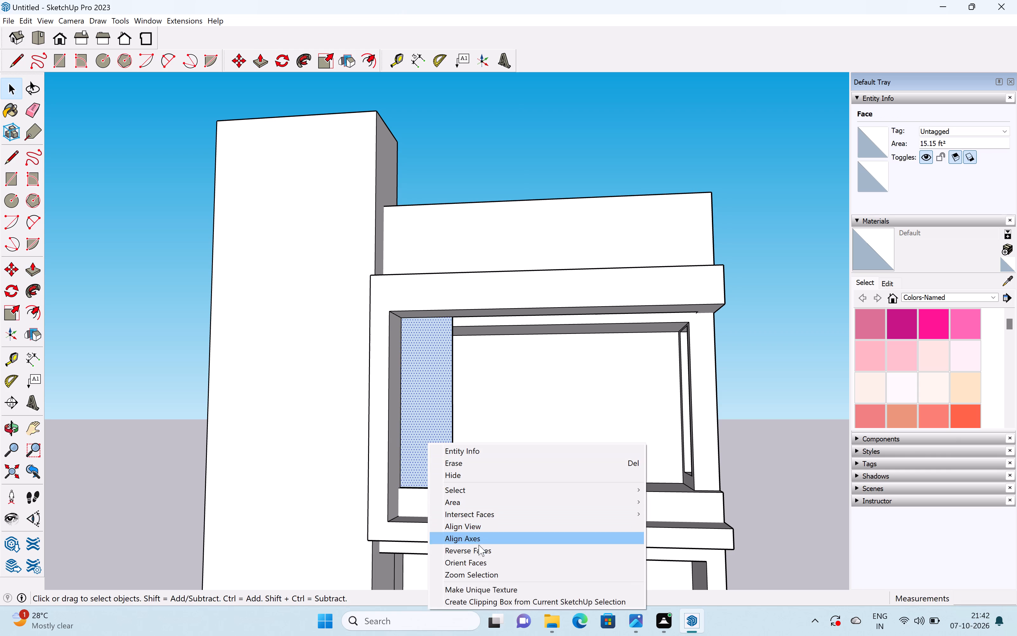
left_click(480, 548)
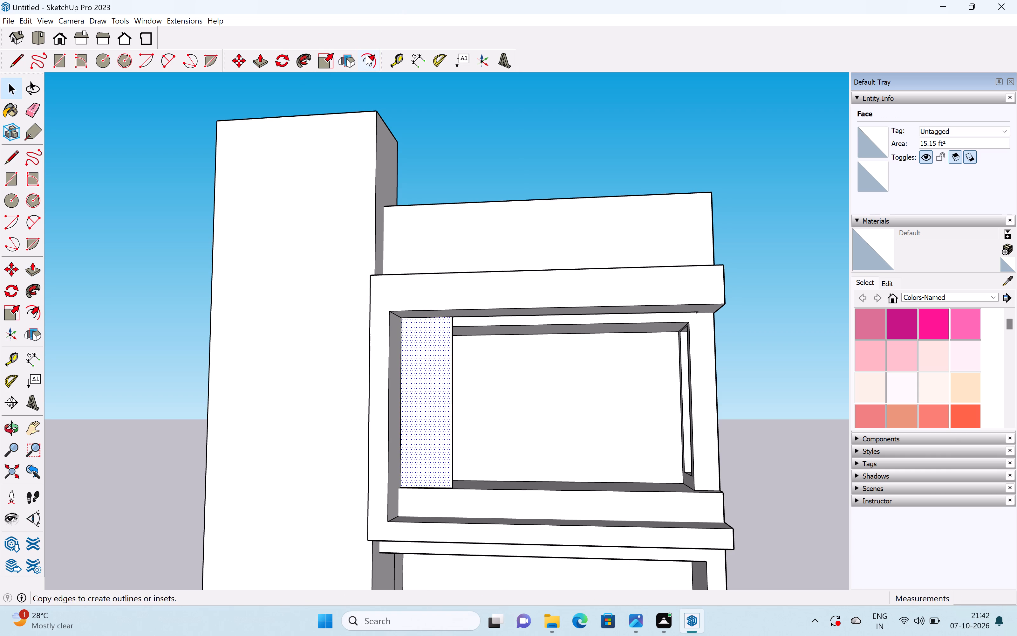
Offset the narrow rectangle's edges inward about 3 3/4" to outline a window panel frame.
left_click(366, 54)
left_click(424, 324)
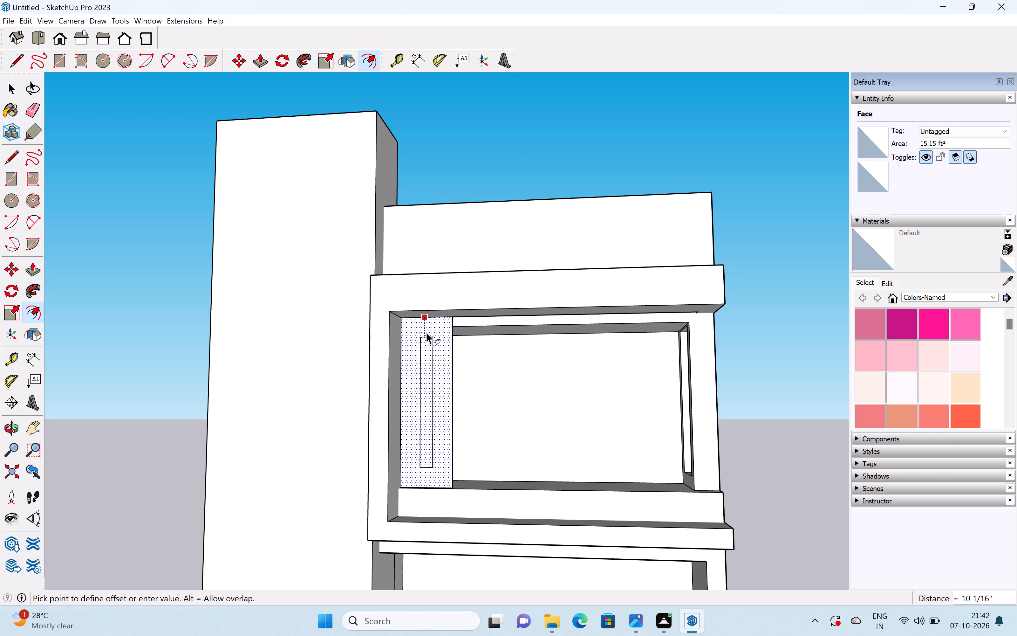
left_click(430, 325)
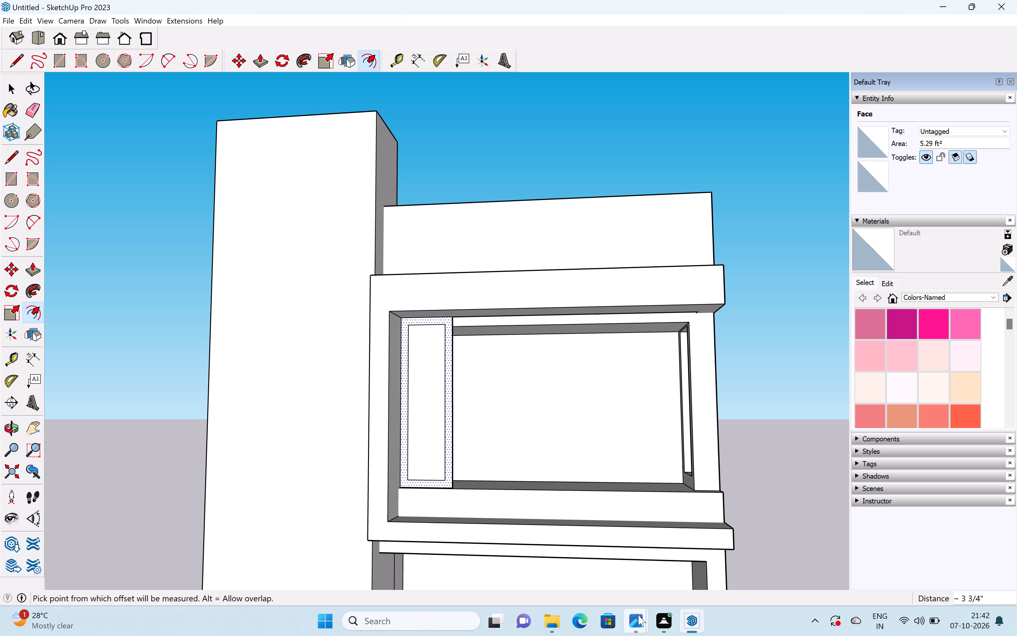
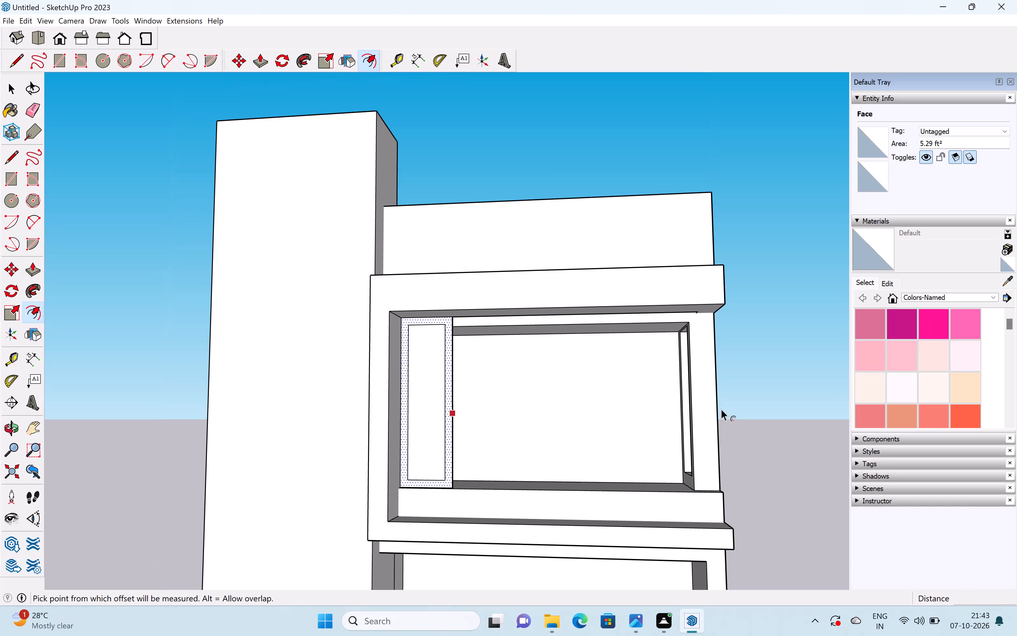
Push/Pull the window panel's border outward about 1' 1 7/16" to form a projecting frame around its inner face.
scroll(723, 399, "down", 4)
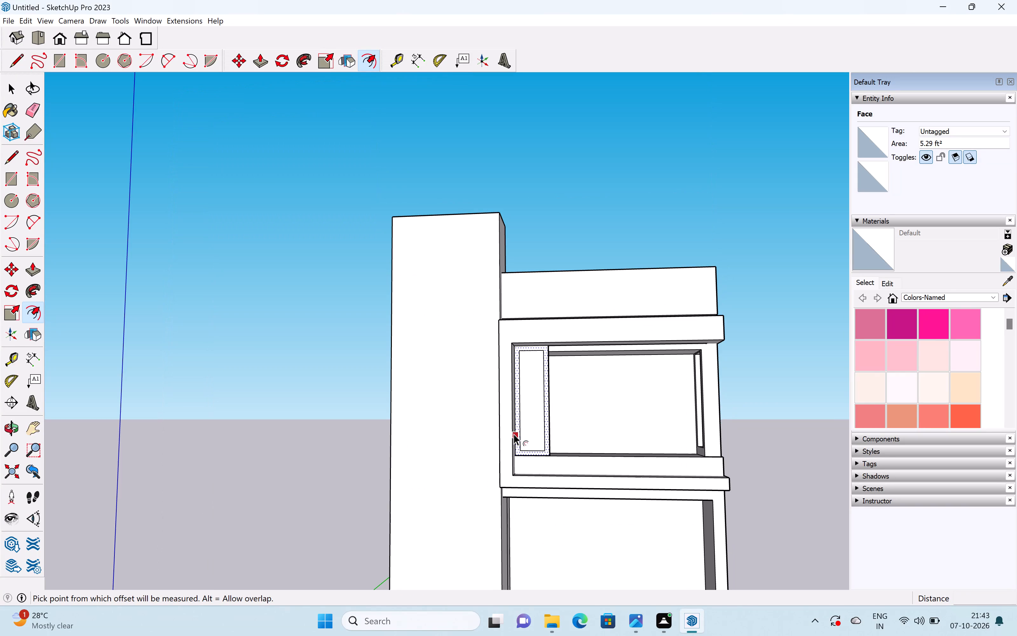
scroll(536, 409, "up", 3)
key("space")
scroll(544, 413, "up", 3)
key("space")
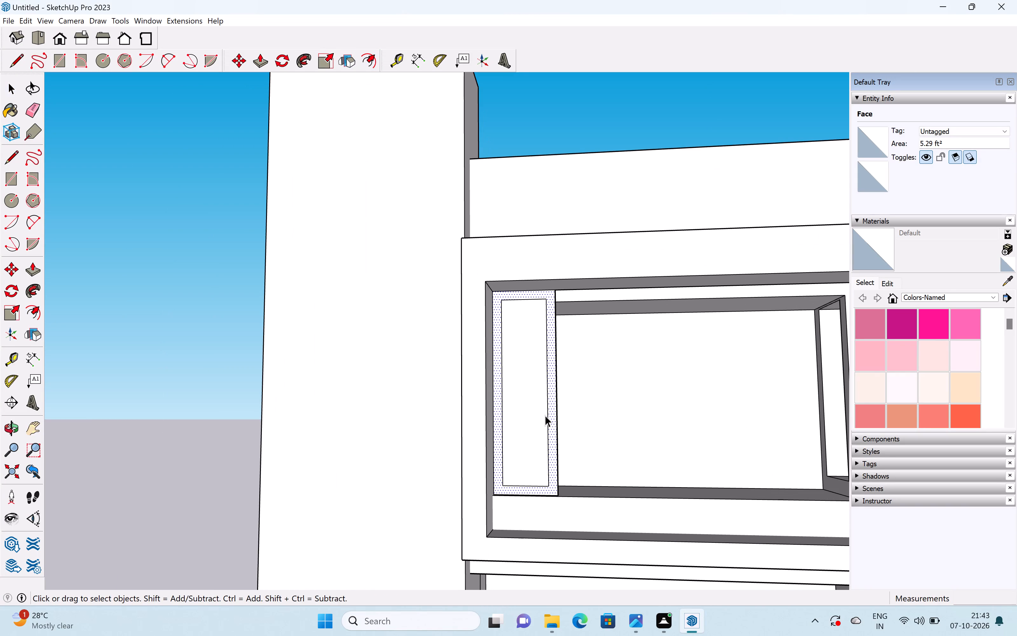
middle_click_drag(539, 417, 463, 452)
scroll(551, 437, "up", 2)
key("p")
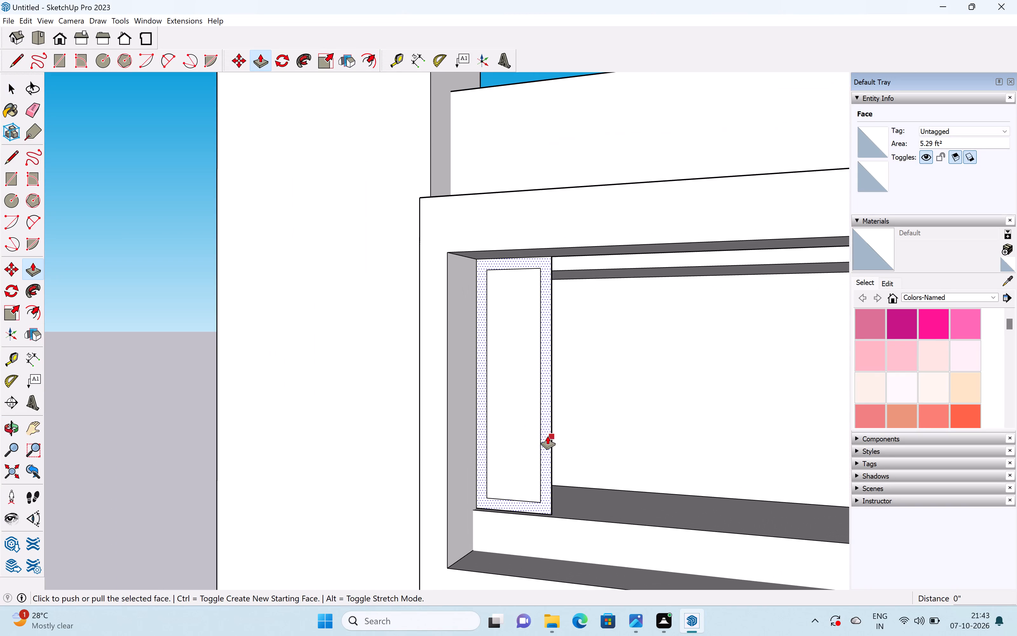
left_click_drag(544, 434, 537, 438)
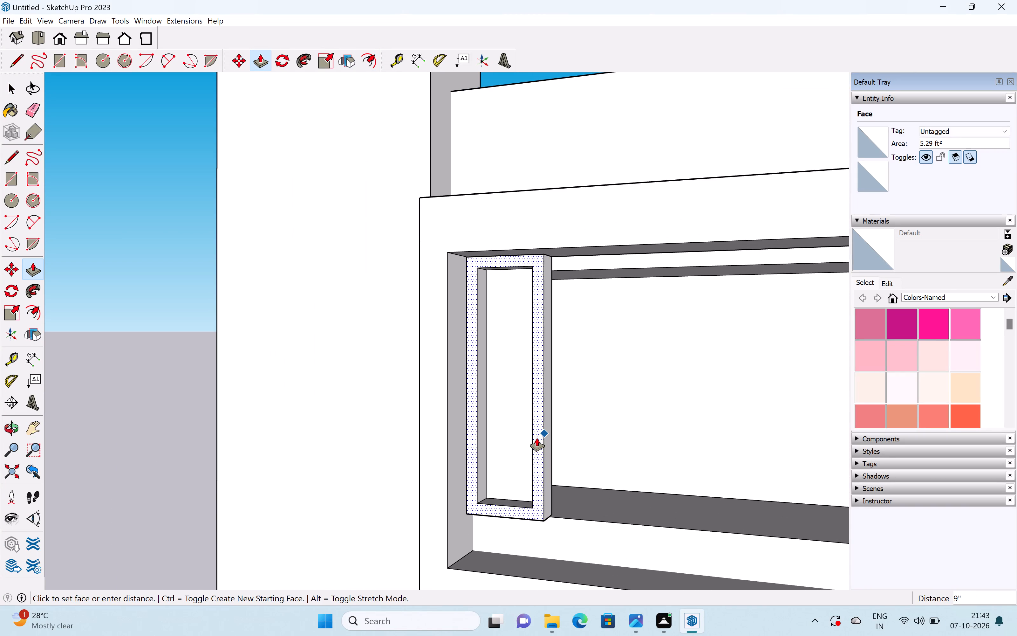
left_click_drag(537, 438, 535, 443)
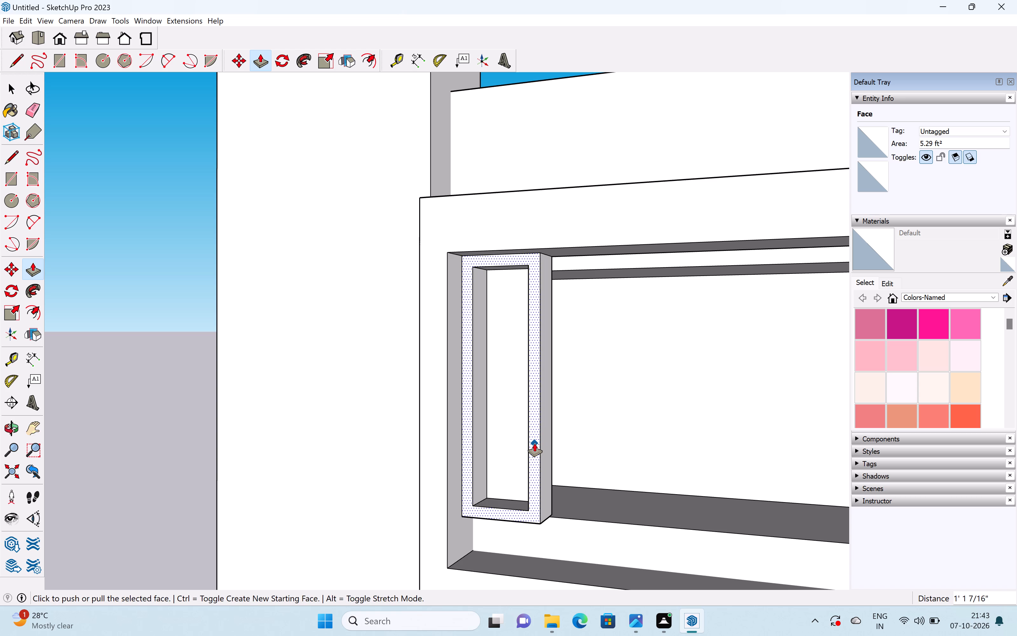
scroll(535, 443, "down", 7)
middle_click_drag(543, 486, 540, 438)
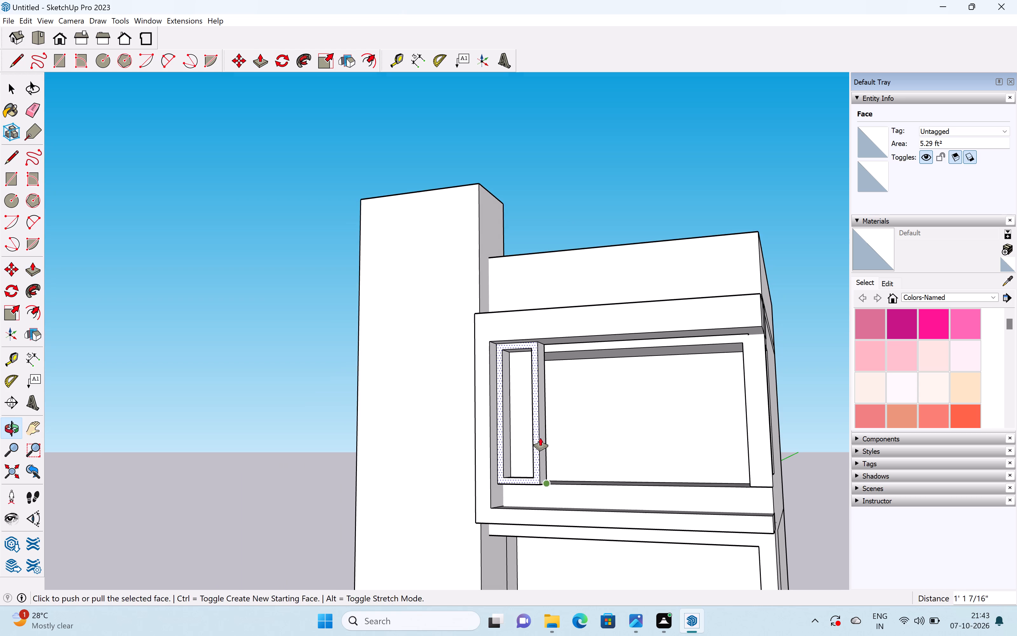
key("space")
In the main building group, pull the front wall face below the upper opening outward about 1' 1 3/4", and close the group.
middle_click_drag(555, 472, 493, 377, "shift")
scroll(529, 435, "up", 2)
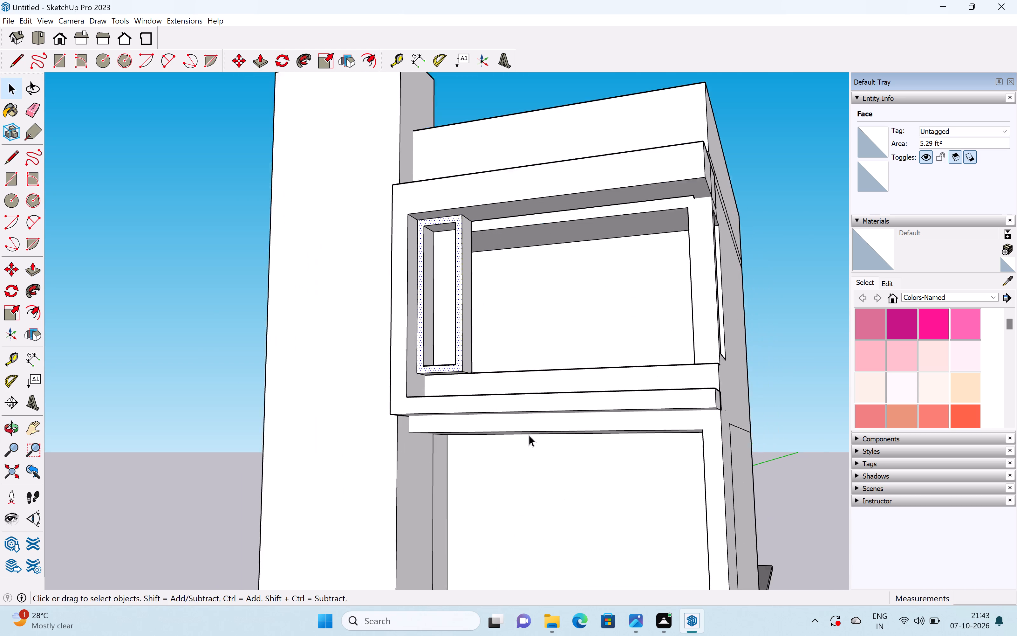
scroll(529, 435, "up", 2)
middle_click_drag(519, 393, 505, 437)
left_click(553, 375)
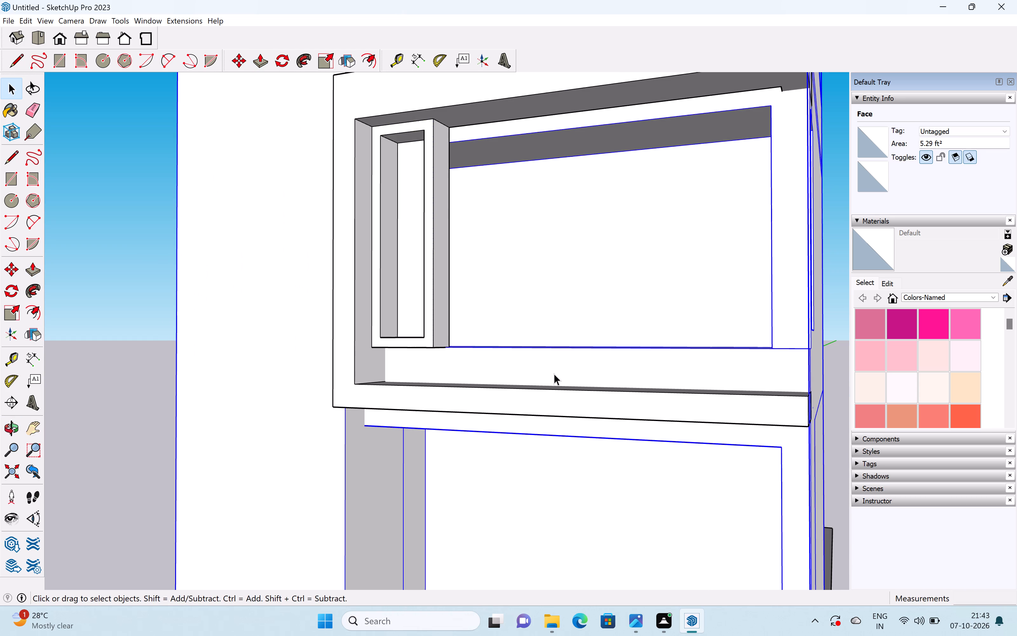
middle_click_drag(568, 365, 453, 446)
triple_click(531, 384)
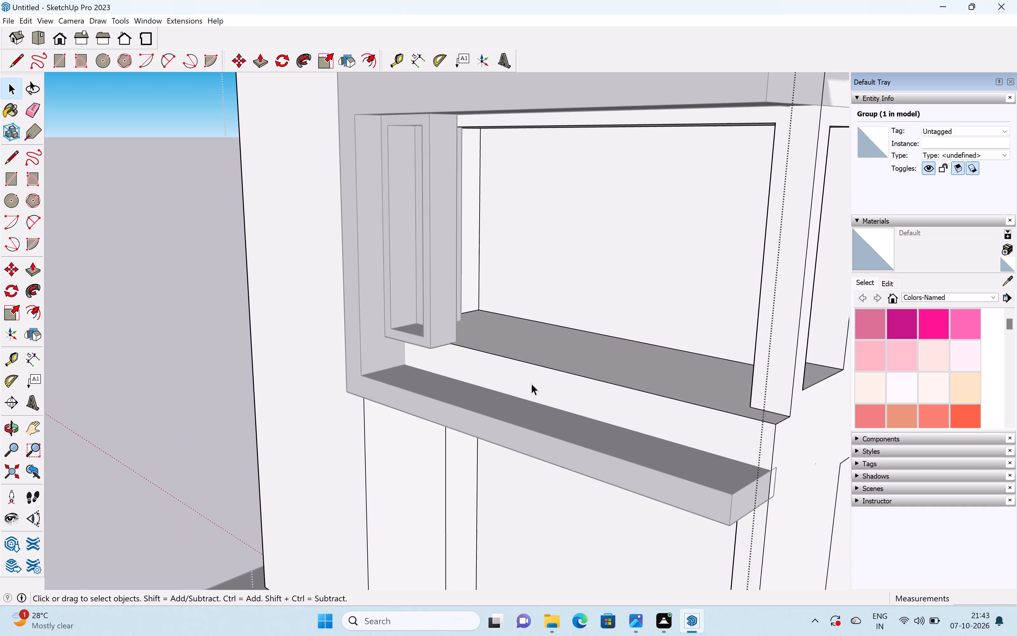
left_click(531, 384)
key("p")
left_click_drag(538, 379, 529, 387)
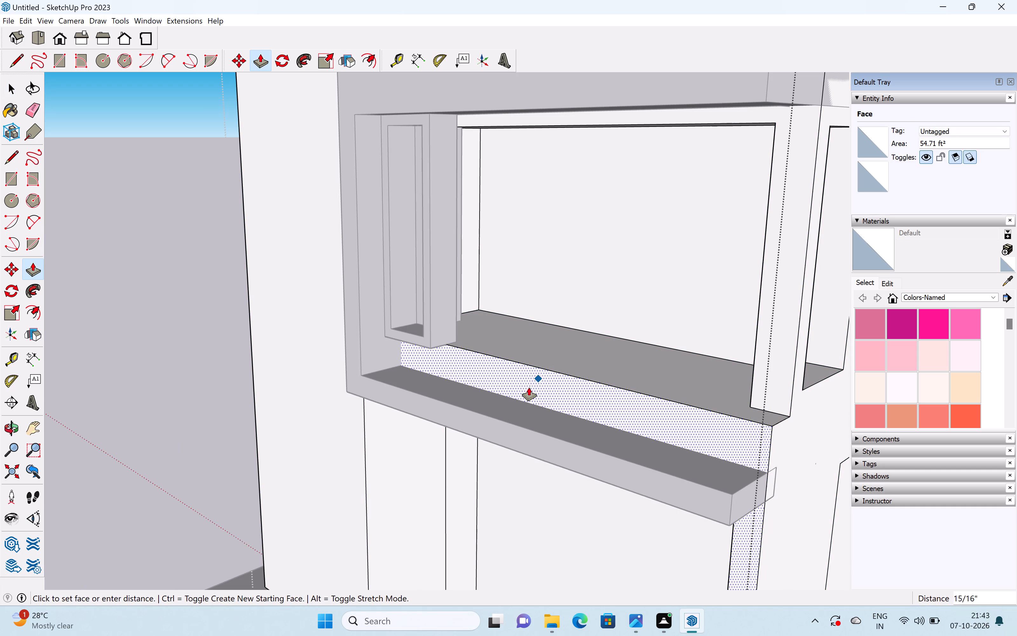
left_click_drag(529, 387, 518, 395)
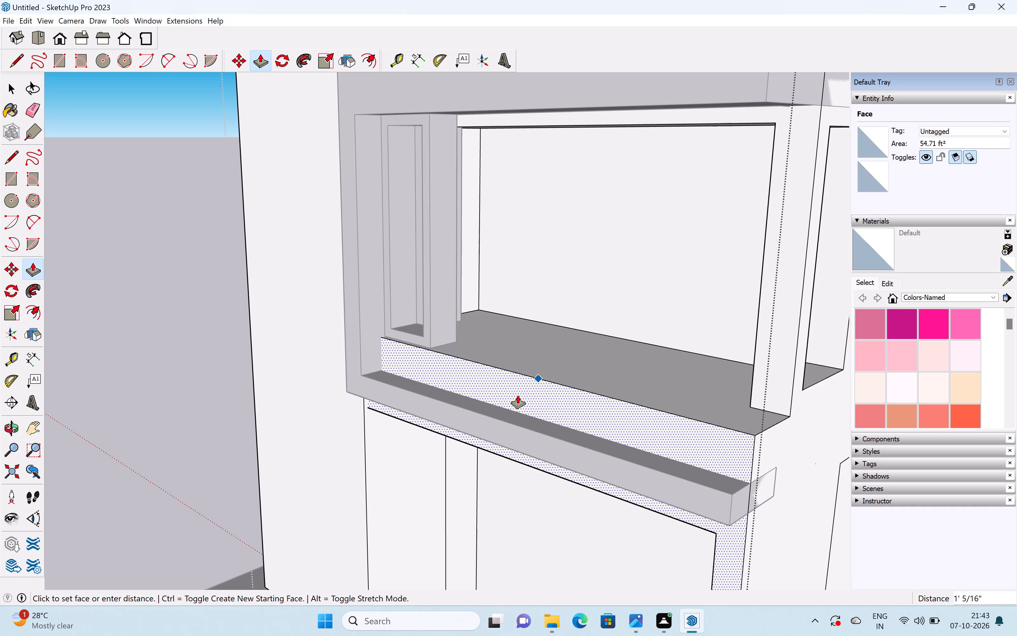
left_click_drag(518, 395, 515, 398)
scroll(515, 394, "down", 4)
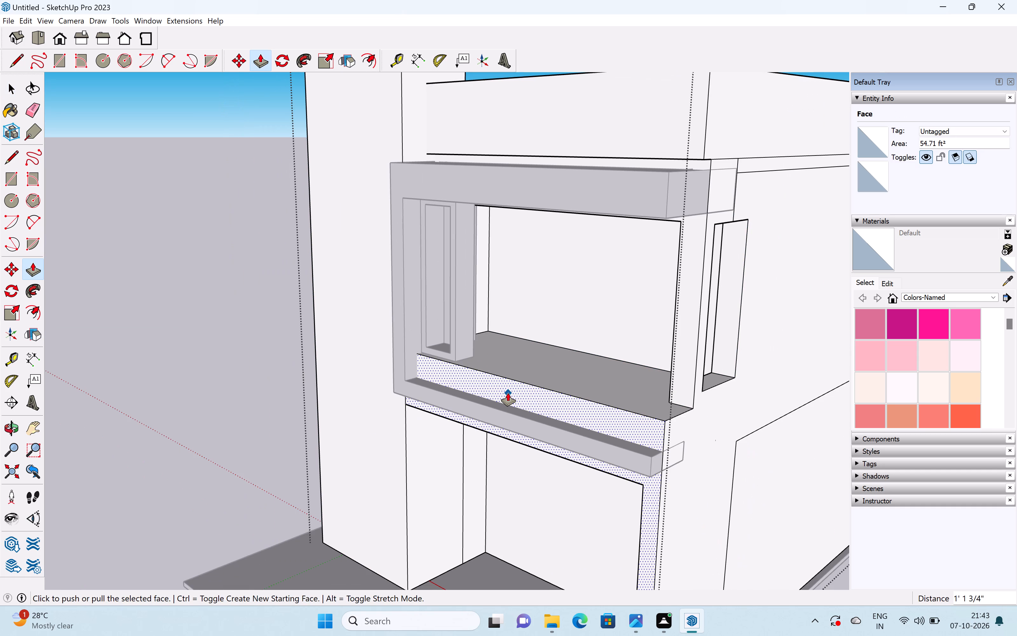
left_click_drag(509, 392, 513, 390)
scroll(515, 389, "down", 6)
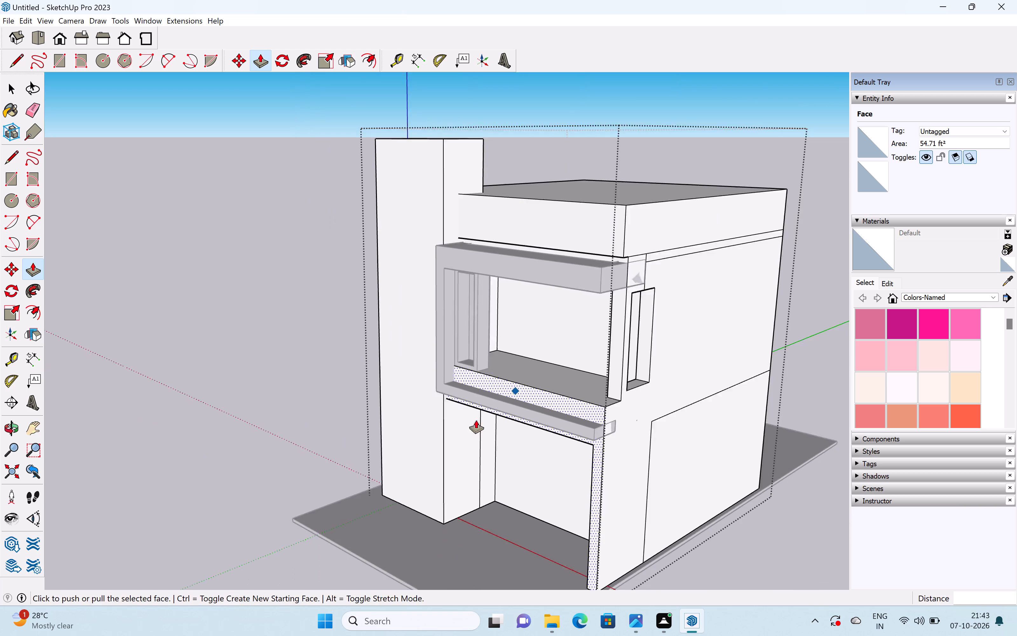
middle_click_drag(477, 420, 645, 386)
key("space")
left_click(659, 422)
Inspect the whole facade, including the window panel, sill wall and parapet, from the front and from above.
scroll(655, 416, "down", 4)
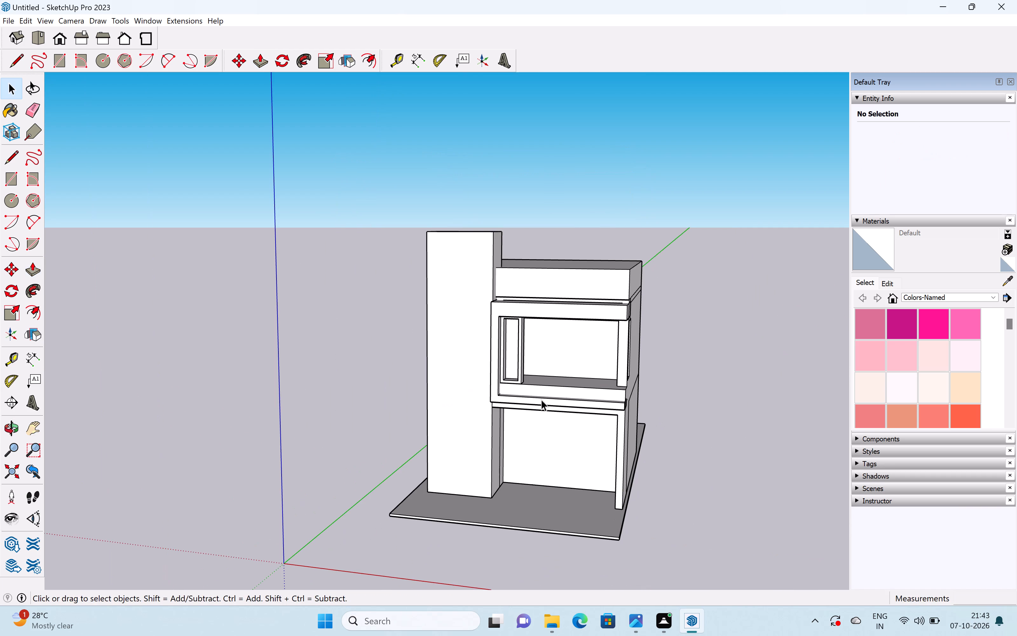
middle_click_drag(530, 397, 553, 328)
middle_click_drag(520, 383, 599, 403)
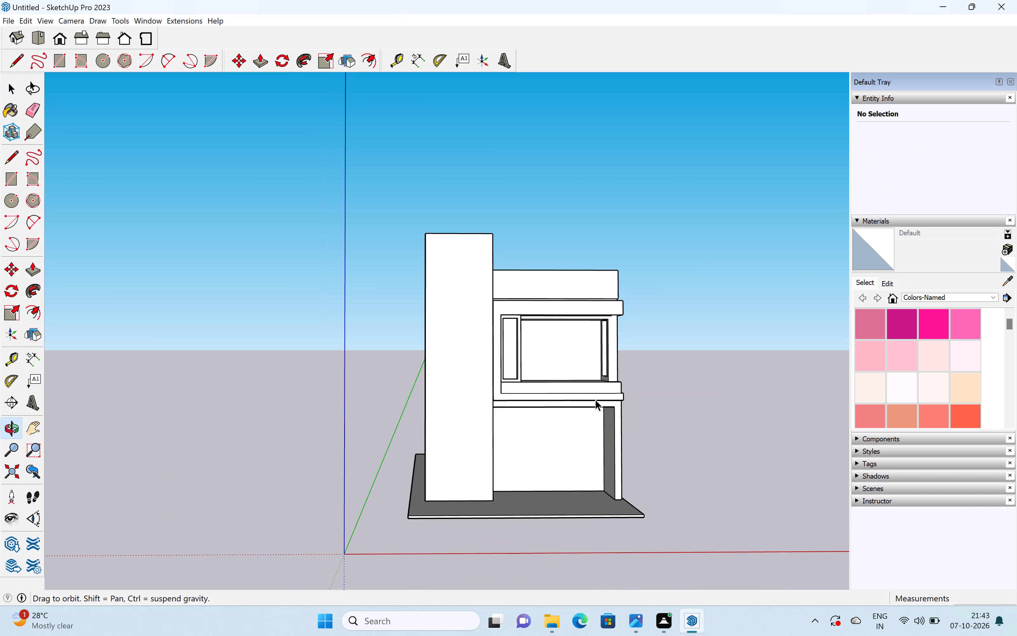
scroll(554, 372, "up", 6)
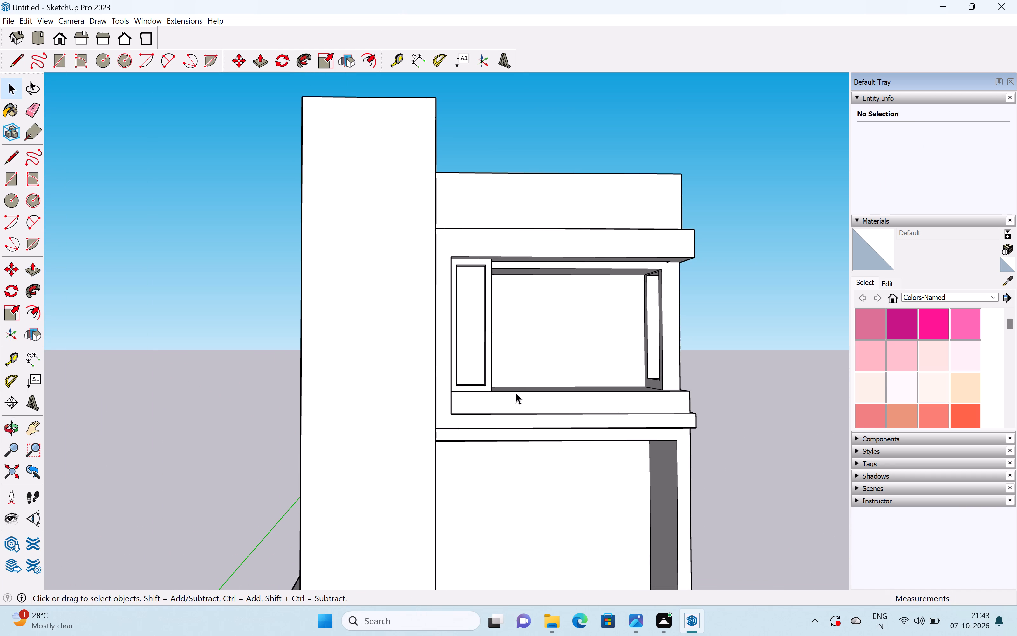
middle_click_drag(515, 392, 497, 360, "shift")
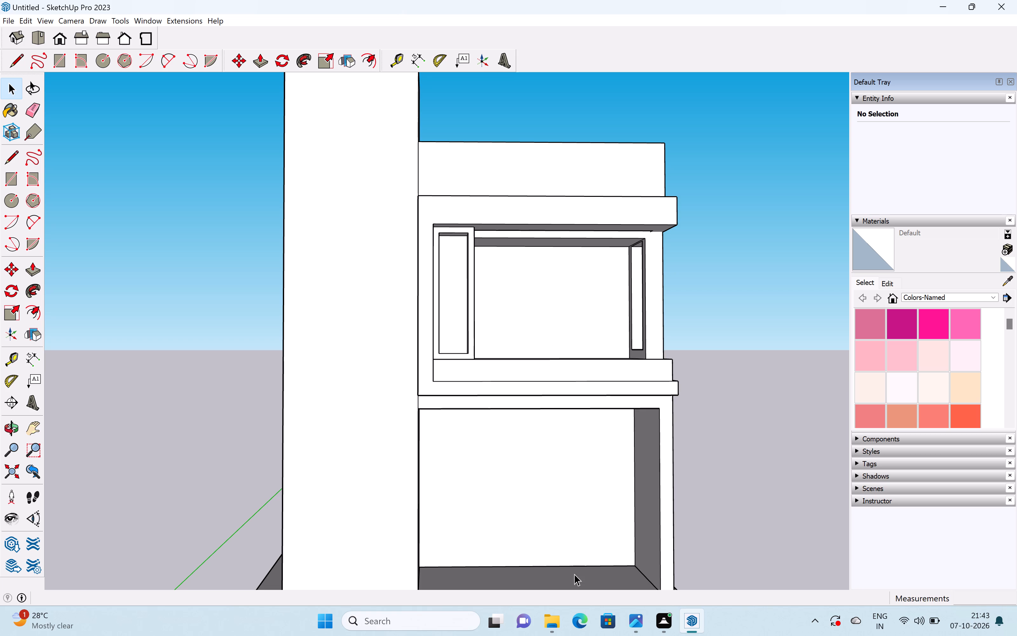
scroll(567, 312, "down", 2)
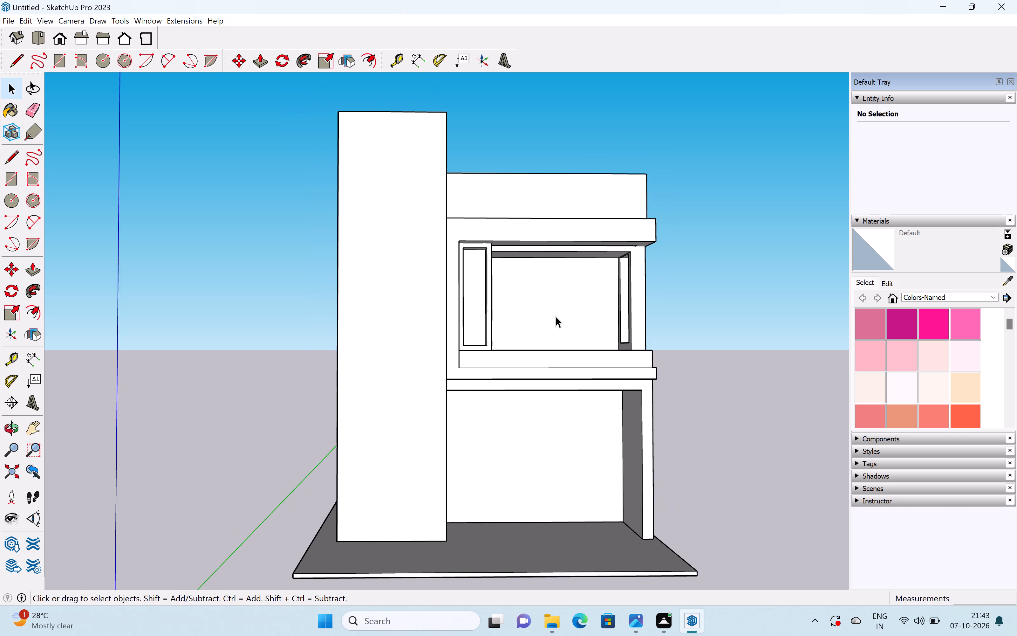
scroll(551, 324, "down", 5)
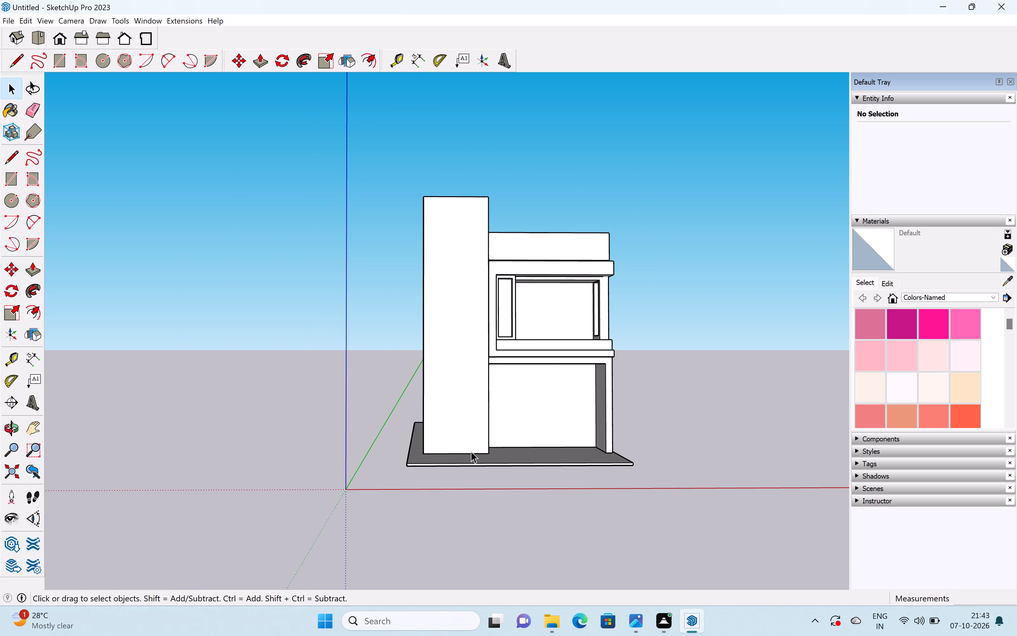
scroll(471, 449, "up", 2)
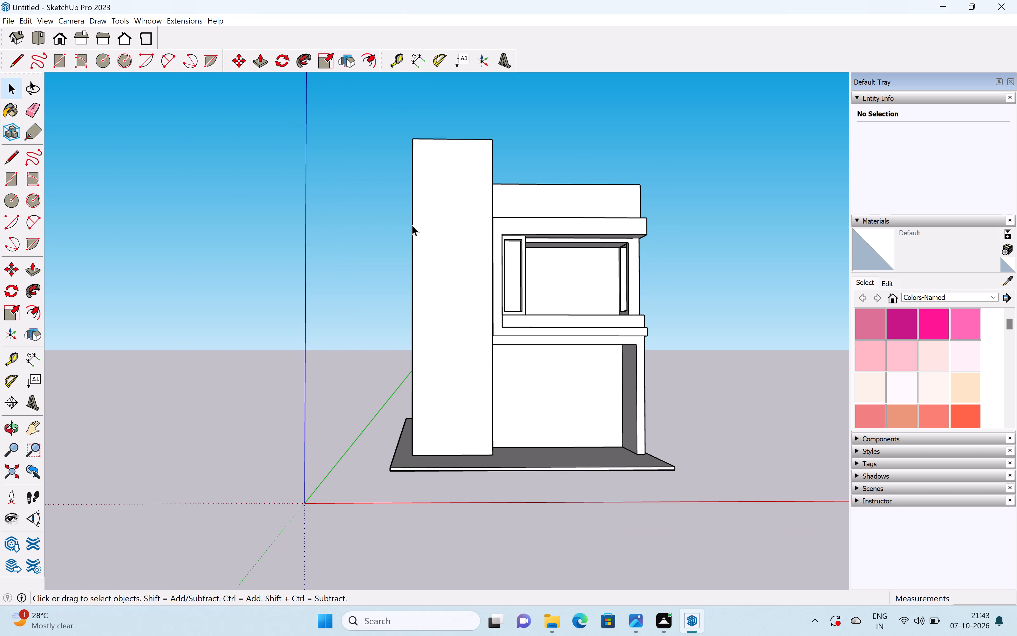
middle_click_drag(432, 201, 420, 230)
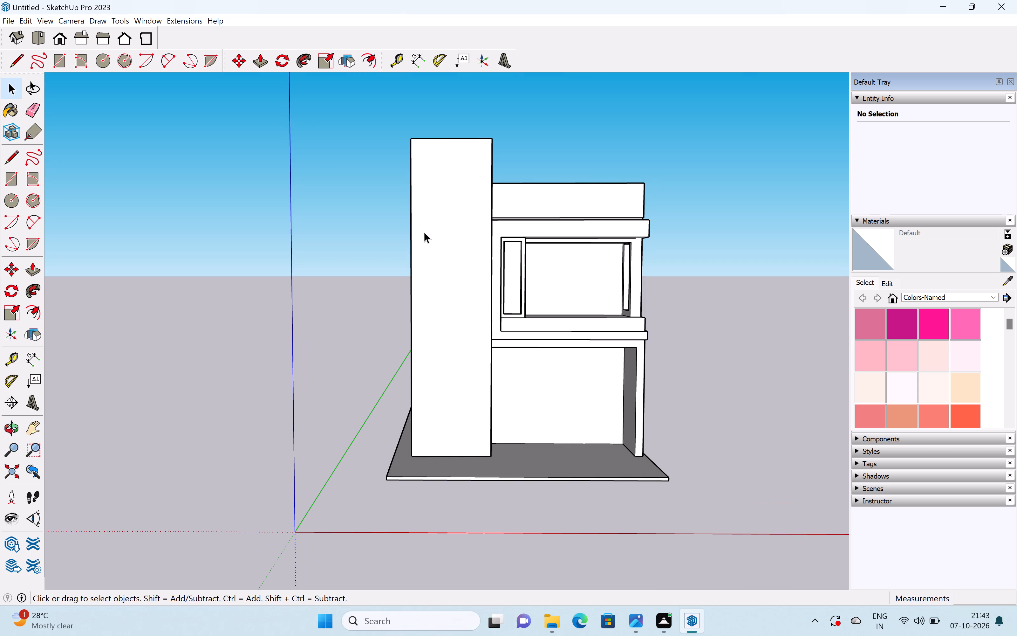
middle_click_drag(549, 251, 528, 365)
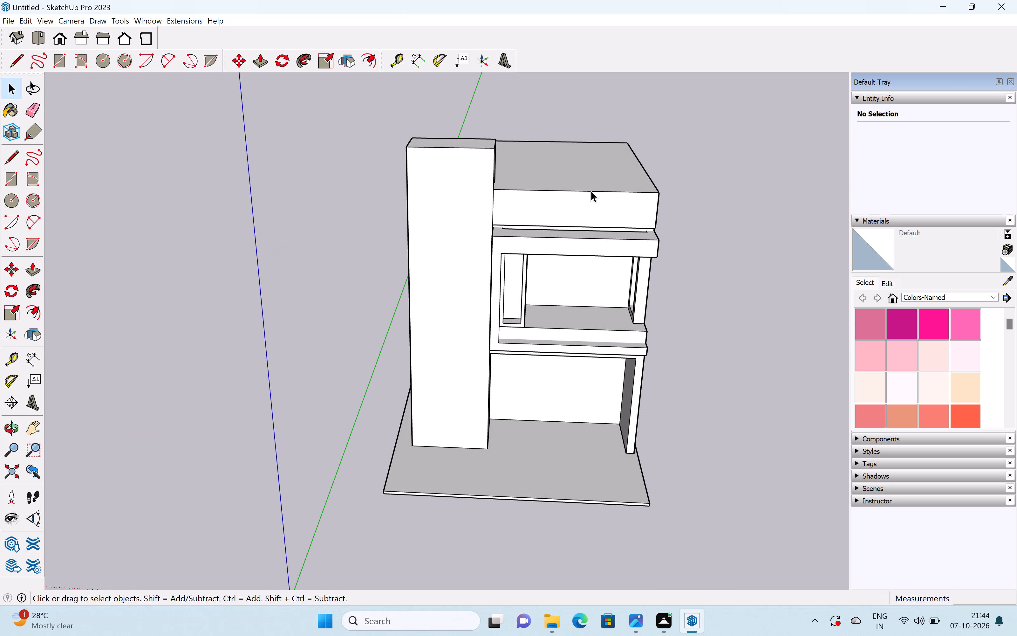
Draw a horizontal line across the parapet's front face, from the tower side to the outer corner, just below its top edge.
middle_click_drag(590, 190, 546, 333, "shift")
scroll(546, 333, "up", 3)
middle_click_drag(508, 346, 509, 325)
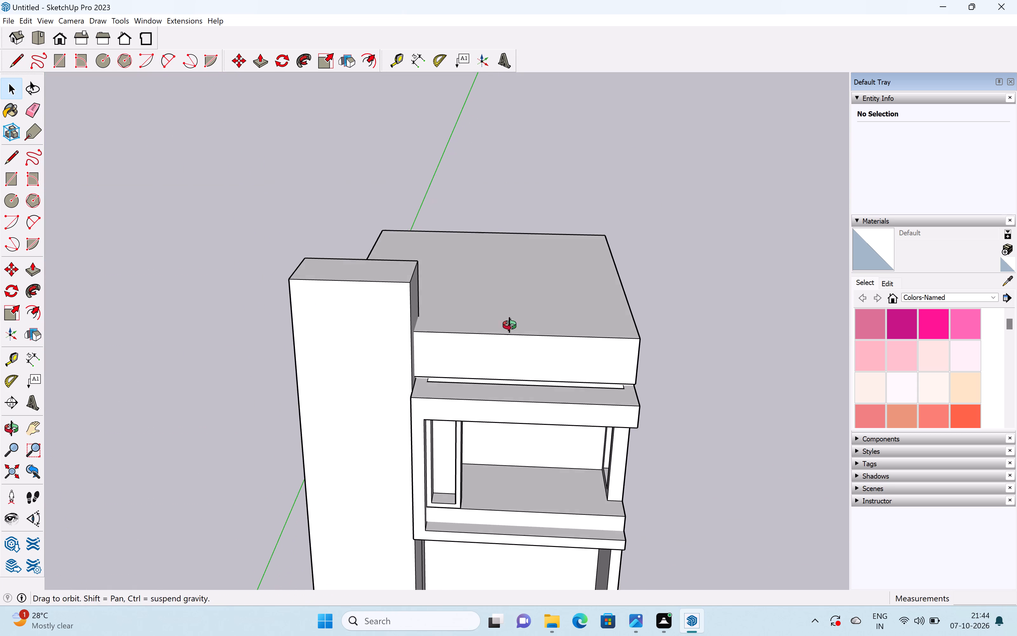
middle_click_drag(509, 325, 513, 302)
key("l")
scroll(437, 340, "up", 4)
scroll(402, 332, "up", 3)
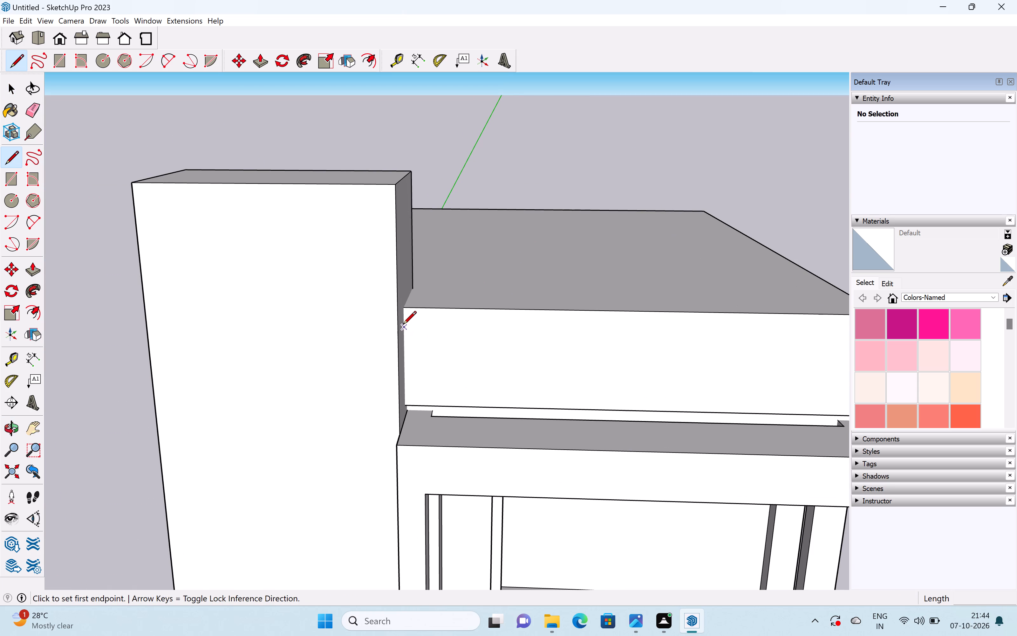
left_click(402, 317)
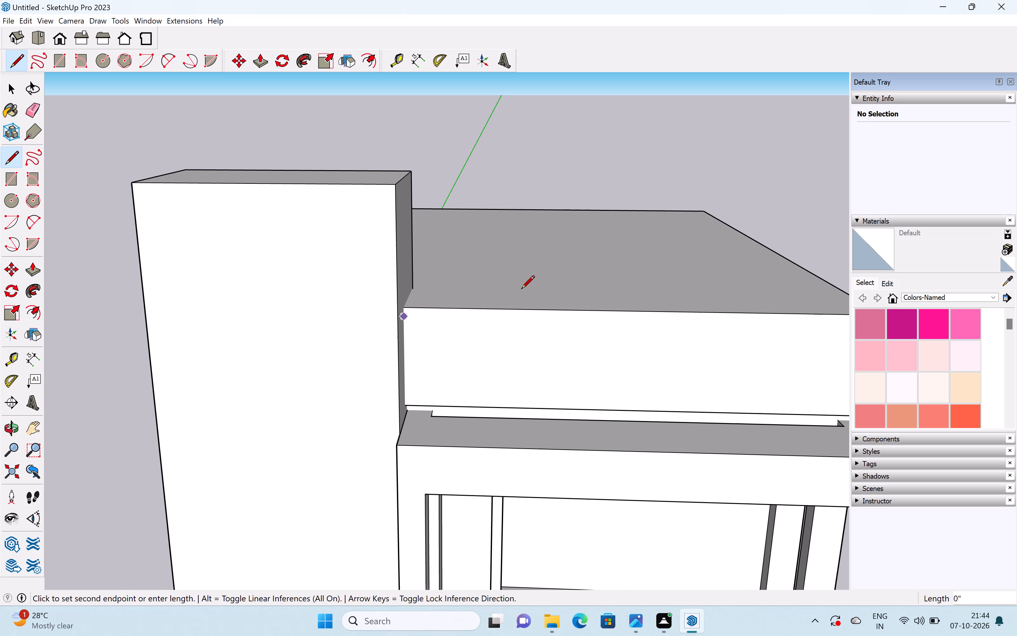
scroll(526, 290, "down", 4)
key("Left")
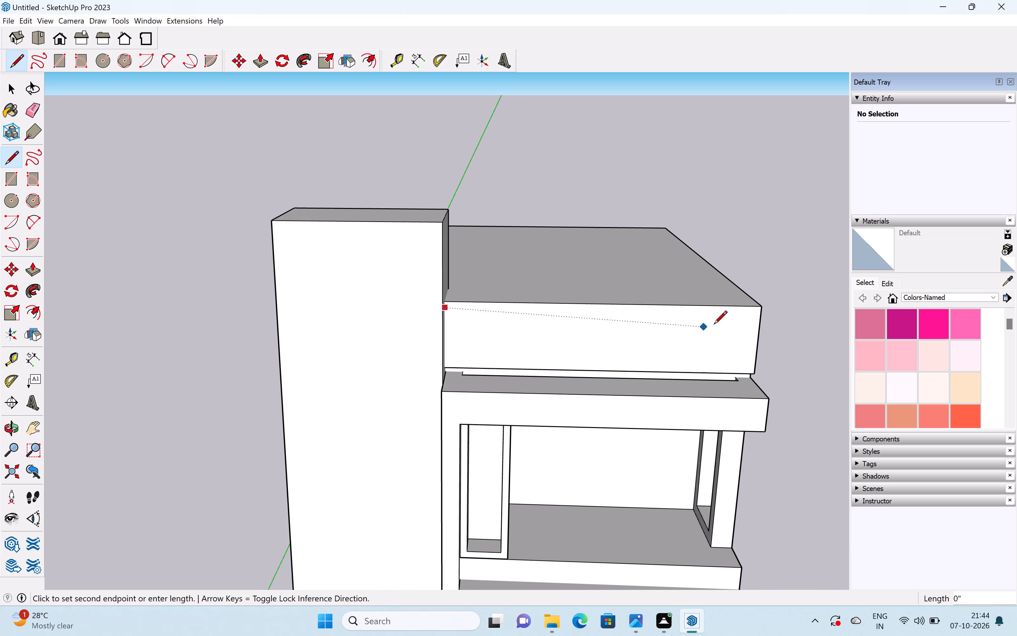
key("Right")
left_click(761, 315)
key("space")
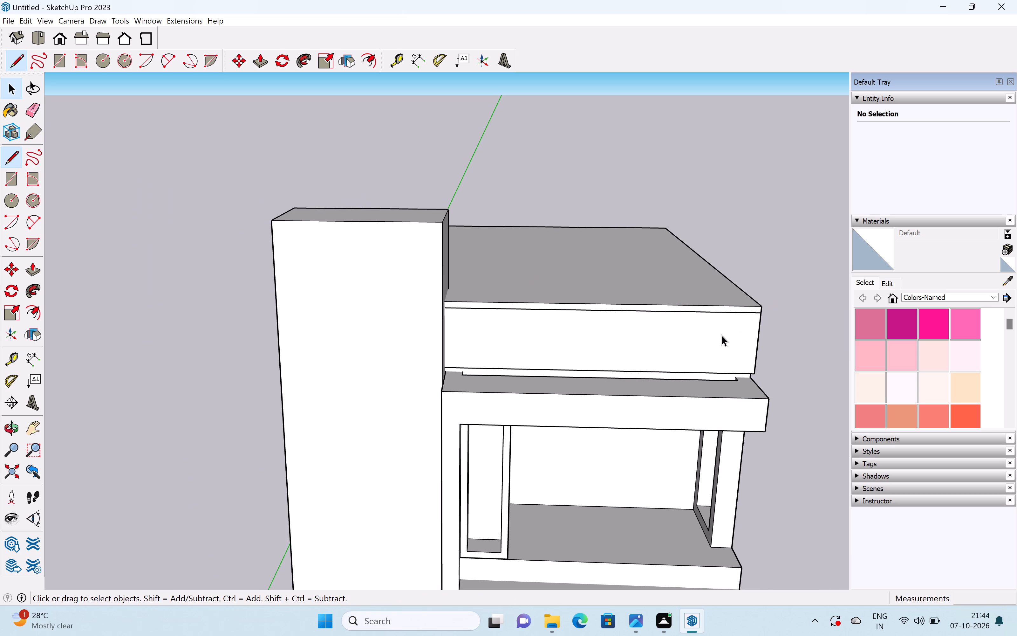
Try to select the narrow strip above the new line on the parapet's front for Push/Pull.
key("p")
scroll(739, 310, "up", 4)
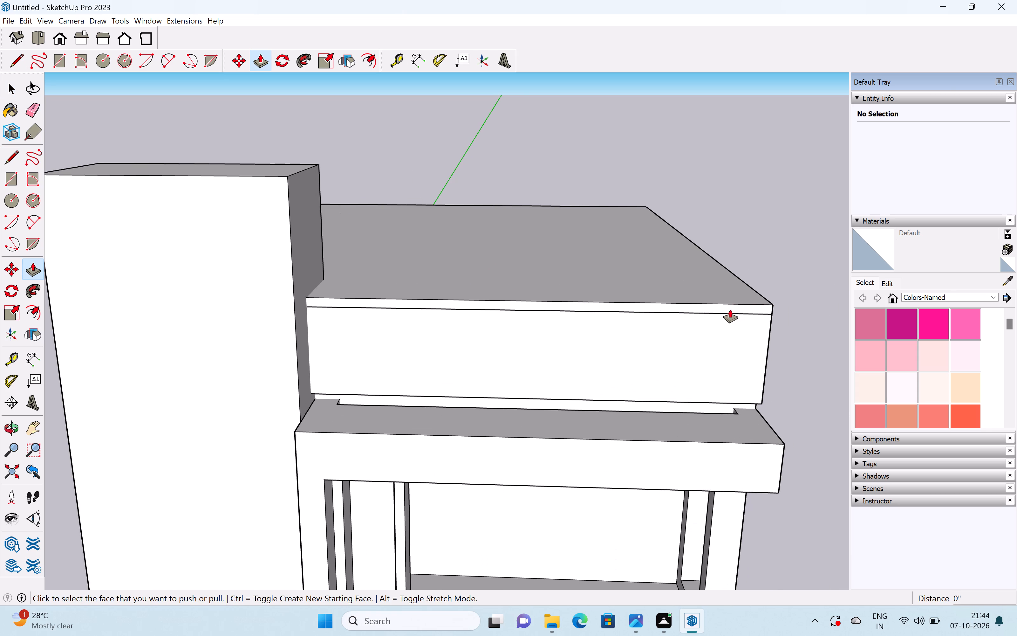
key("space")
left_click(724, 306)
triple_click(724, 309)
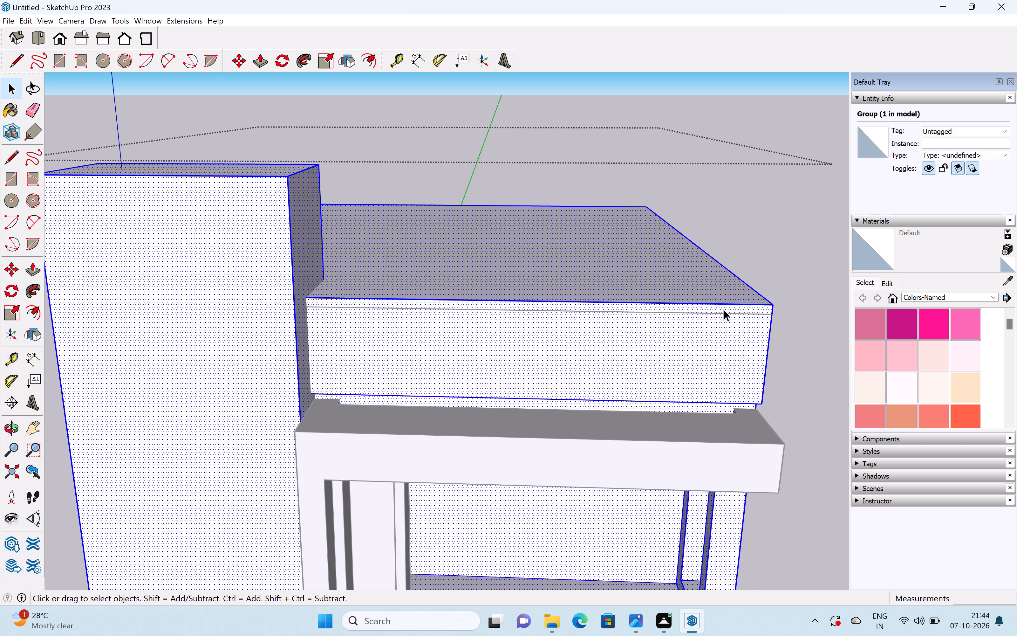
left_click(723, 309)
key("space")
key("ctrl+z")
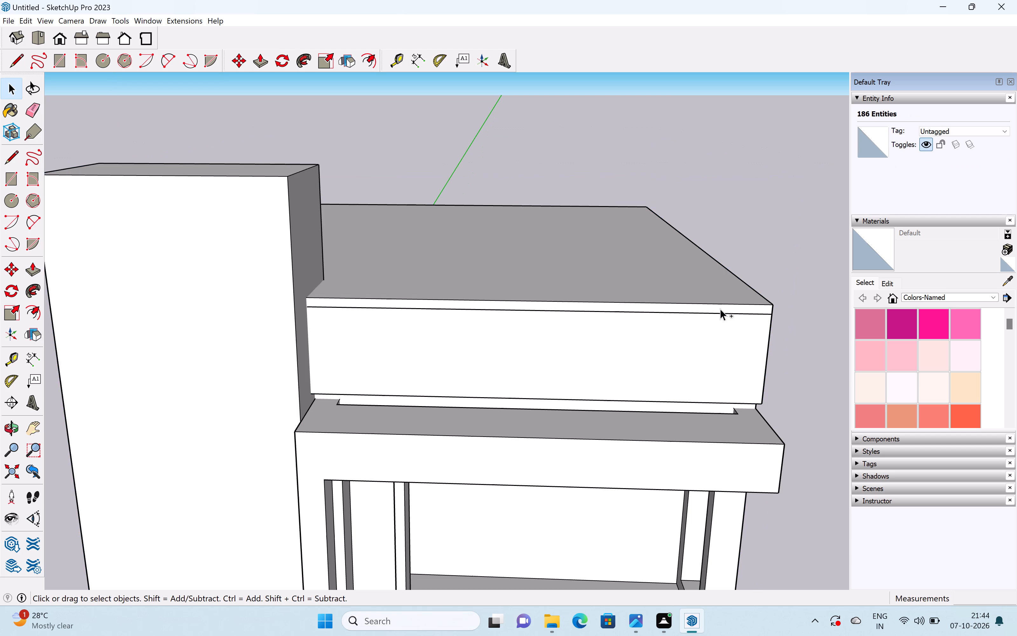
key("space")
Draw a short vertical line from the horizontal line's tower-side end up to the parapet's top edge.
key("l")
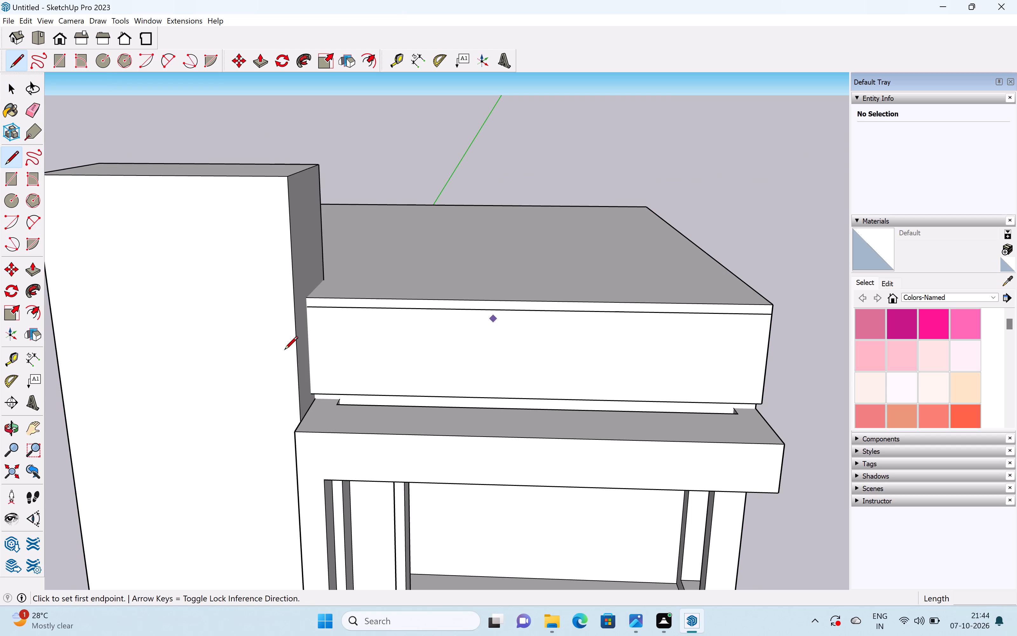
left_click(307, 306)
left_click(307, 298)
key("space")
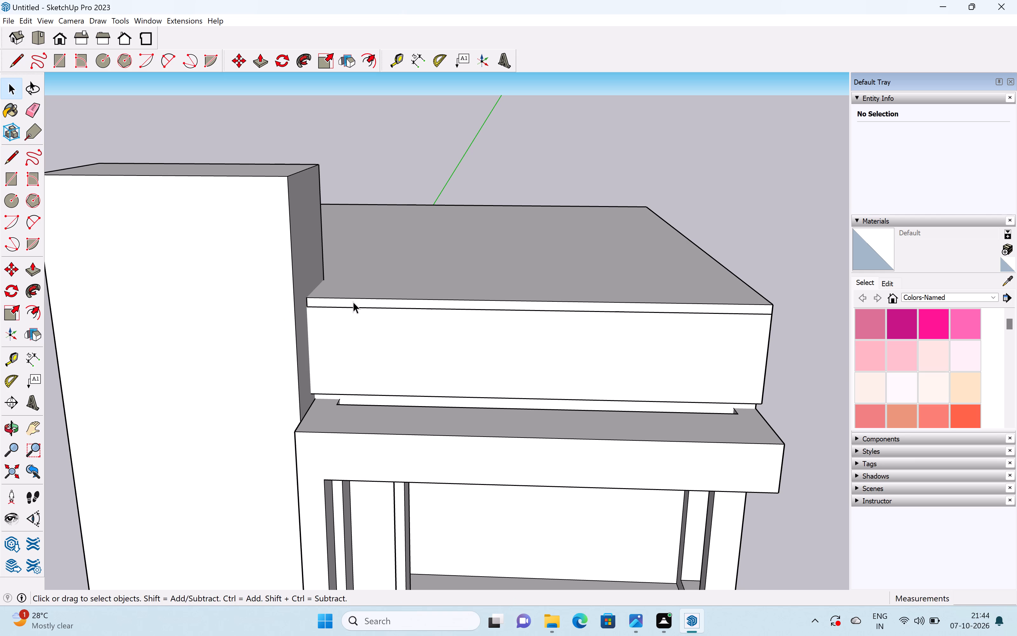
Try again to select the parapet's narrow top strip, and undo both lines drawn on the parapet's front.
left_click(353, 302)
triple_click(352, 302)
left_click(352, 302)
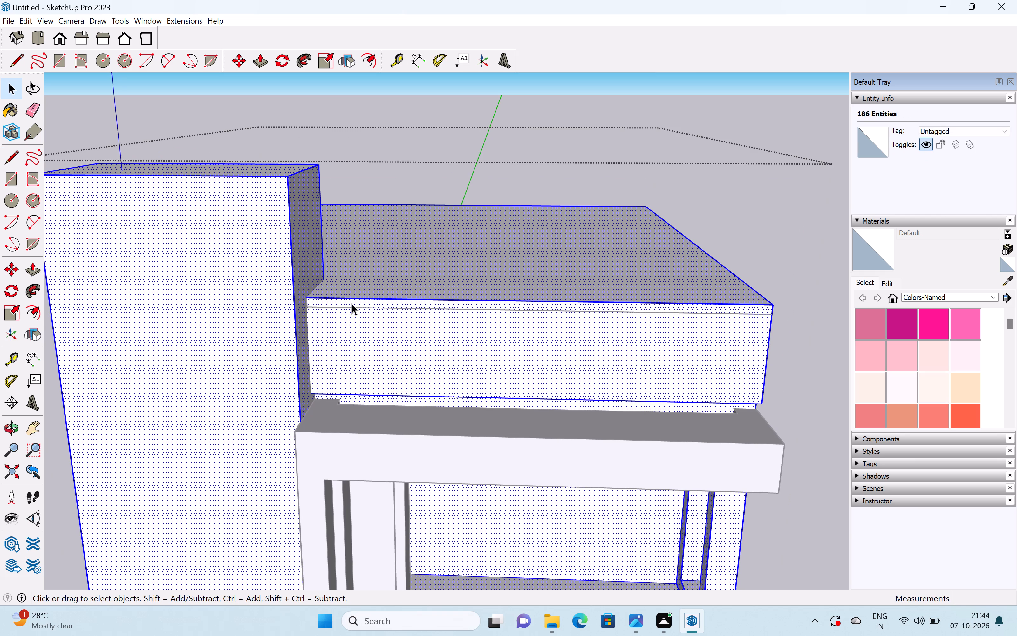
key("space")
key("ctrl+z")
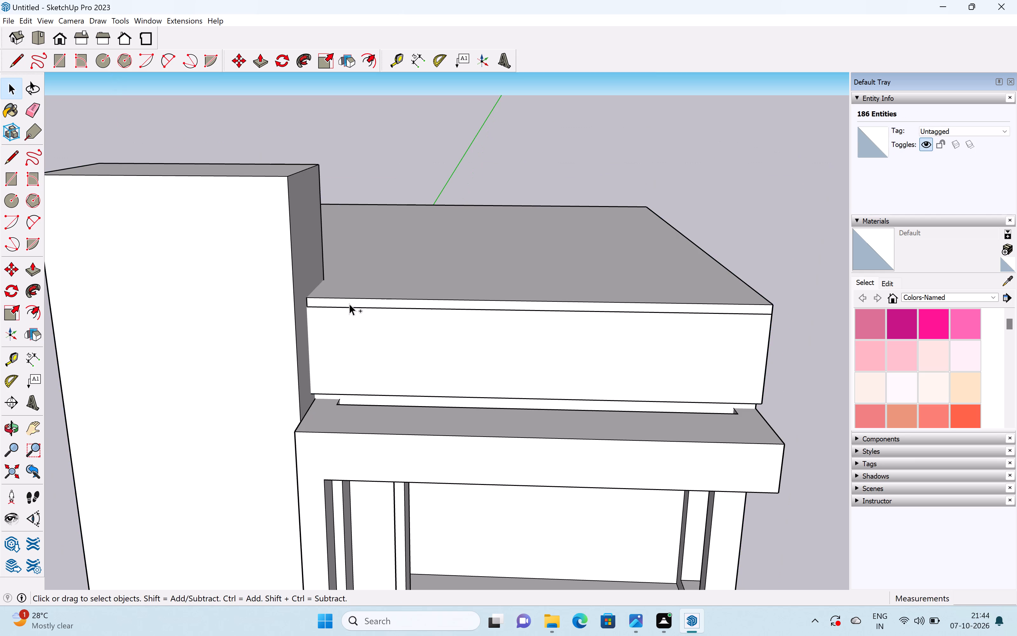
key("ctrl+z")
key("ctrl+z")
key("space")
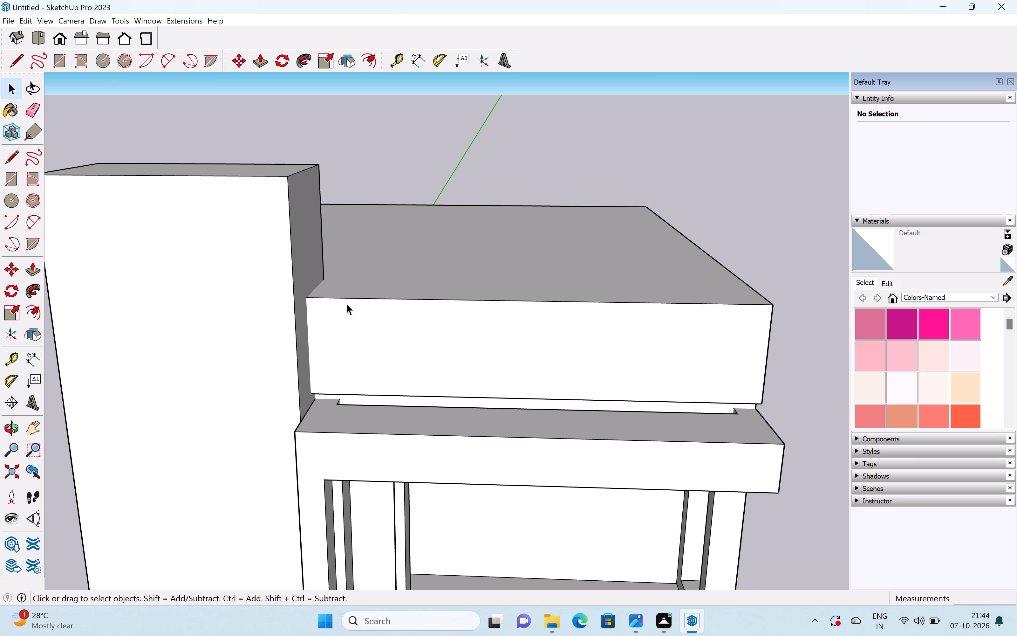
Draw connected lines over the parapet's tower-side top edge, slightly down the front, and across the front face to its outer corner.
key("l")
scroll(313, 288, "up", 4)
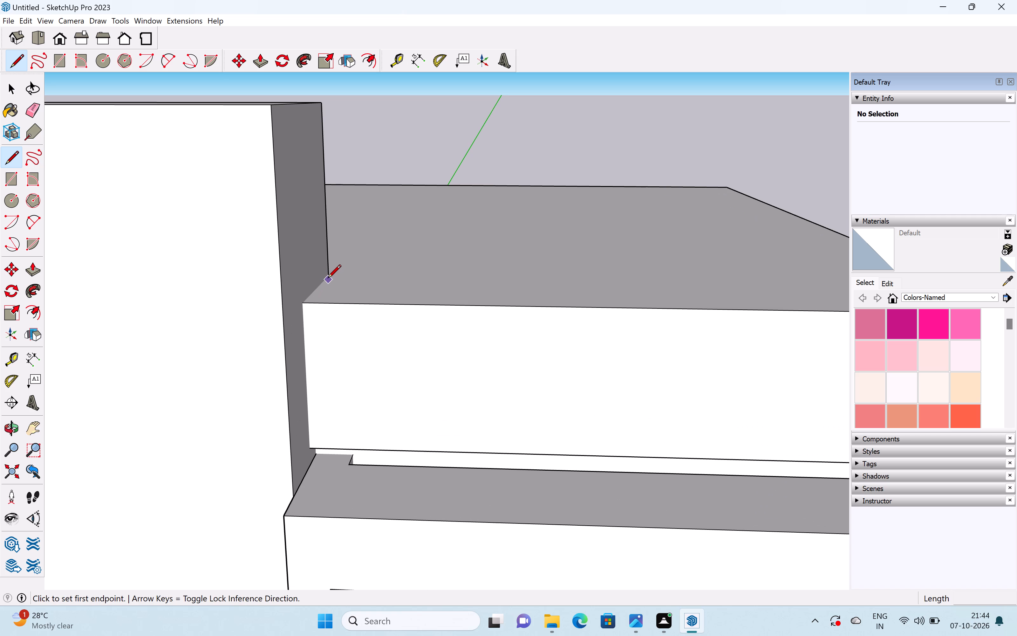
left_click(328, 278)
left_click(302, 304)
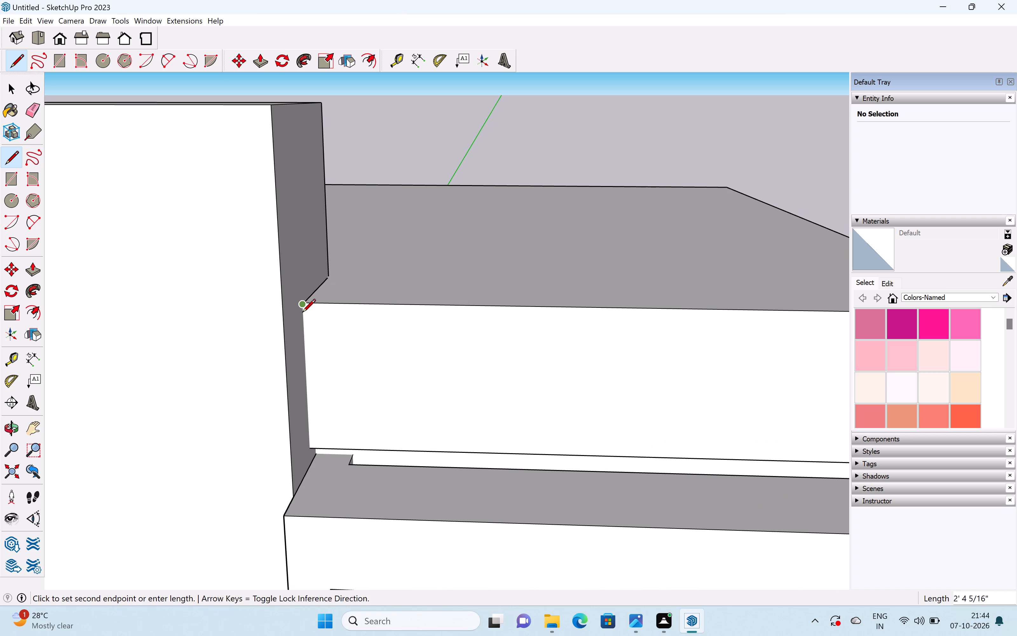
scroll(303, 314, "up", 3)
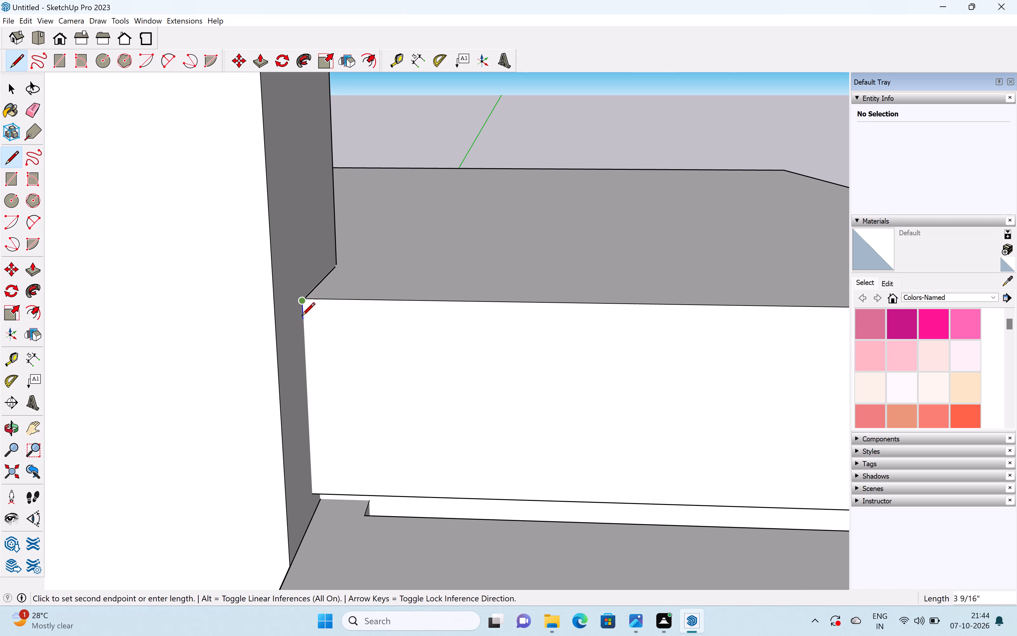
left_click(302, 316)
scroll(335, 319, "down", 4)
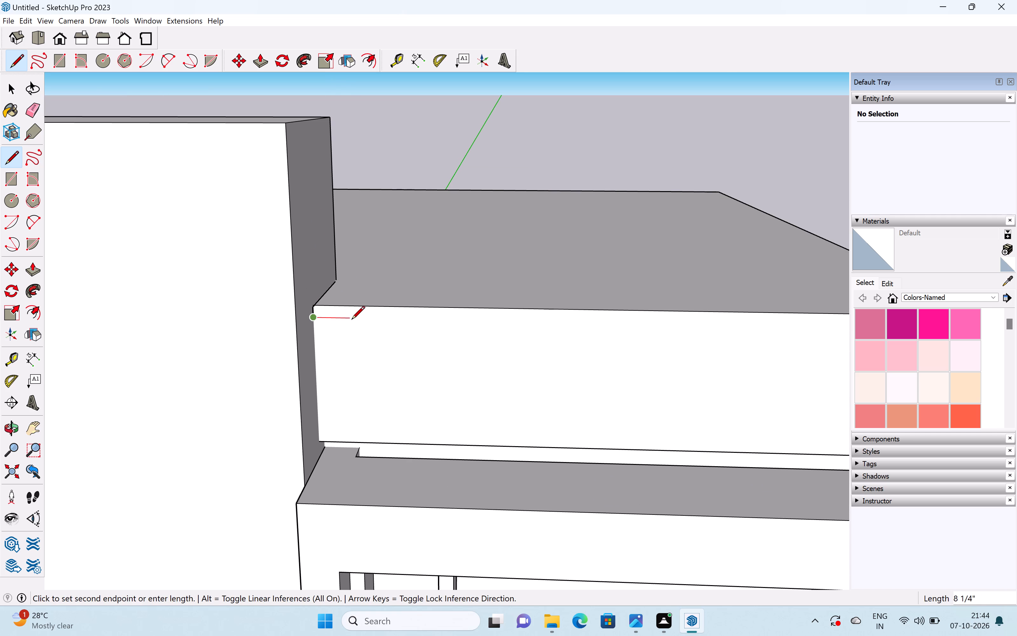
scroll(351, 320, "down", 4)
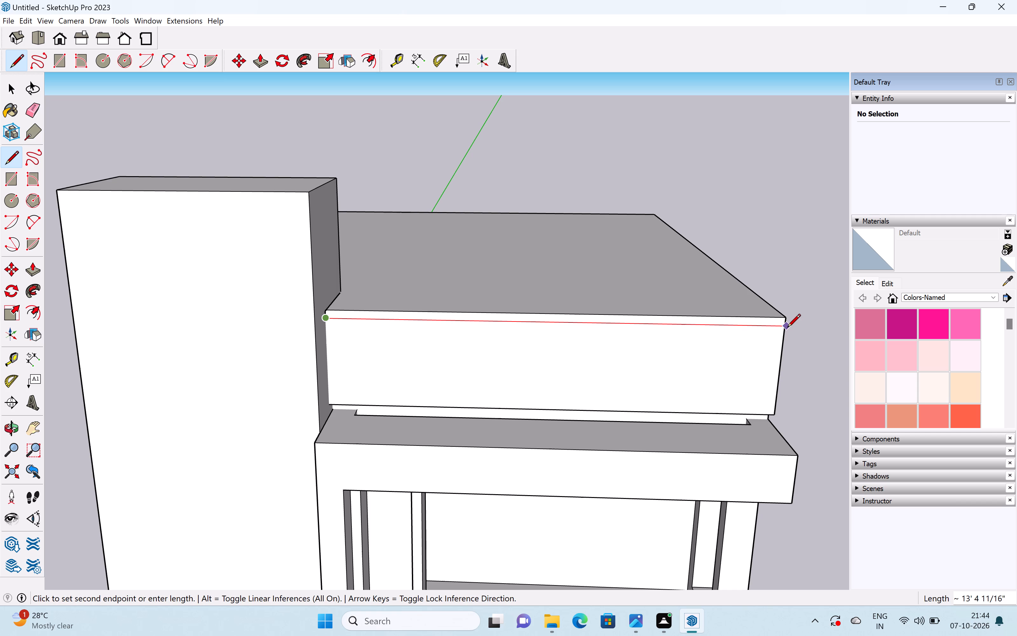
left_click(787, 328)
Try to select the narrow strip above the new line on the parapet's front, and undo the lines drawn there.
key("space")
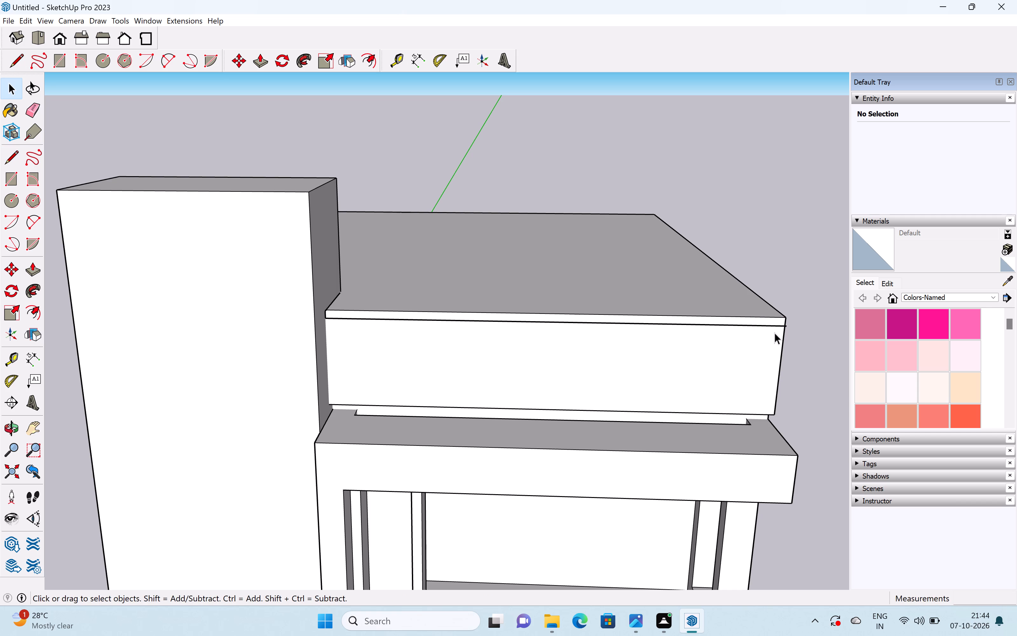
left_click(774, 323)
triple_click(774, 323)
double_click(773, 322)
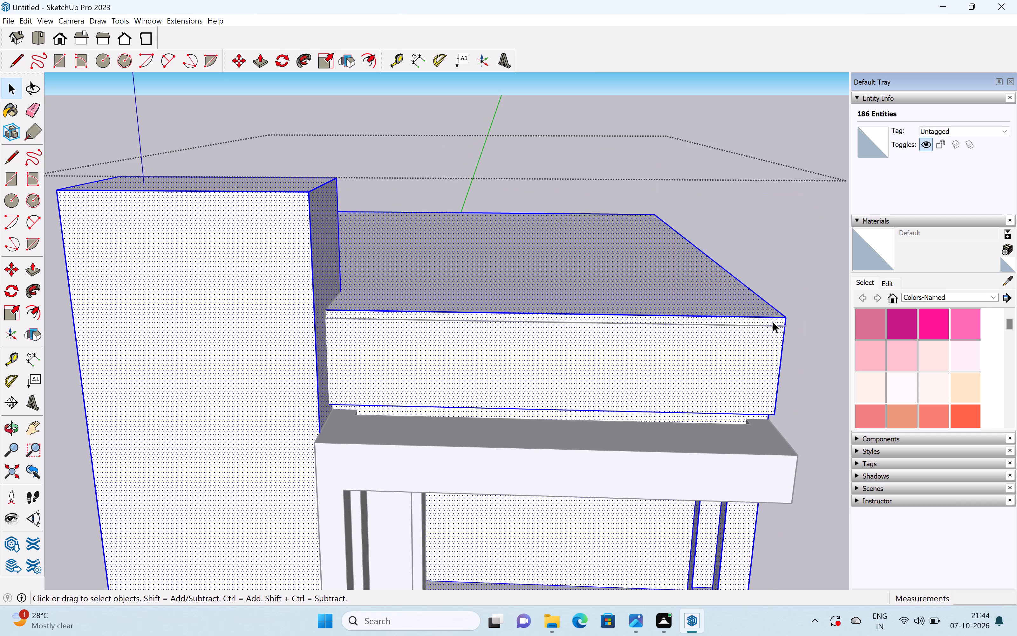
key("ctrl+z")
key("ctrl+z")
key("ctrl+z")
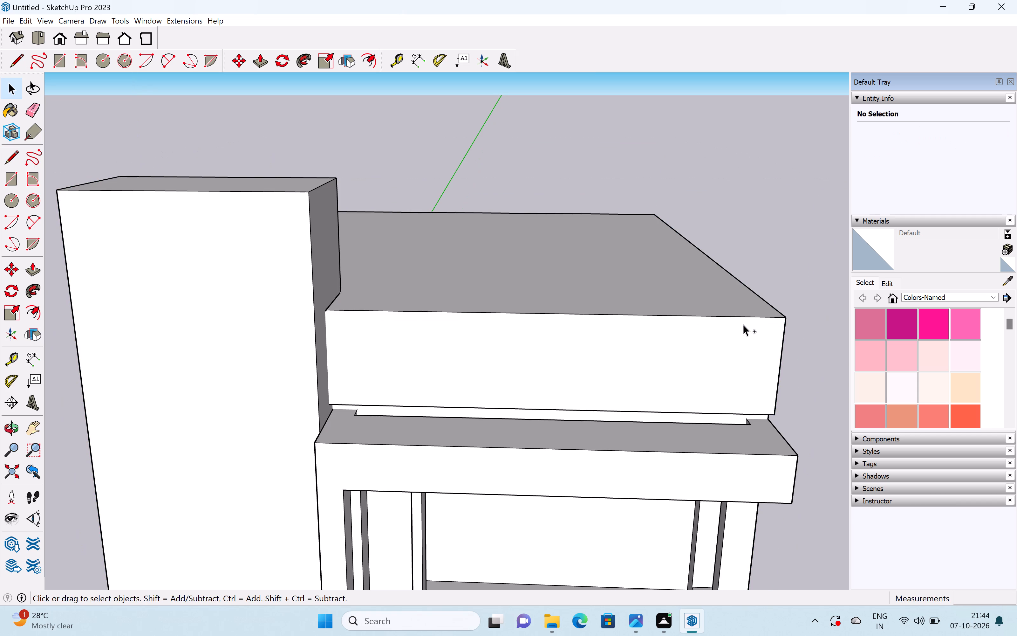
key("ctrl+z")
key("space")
Draw a rectangle about 13' 5" by 3 5/16" along the top edge of the parapet's front face.
key("r")
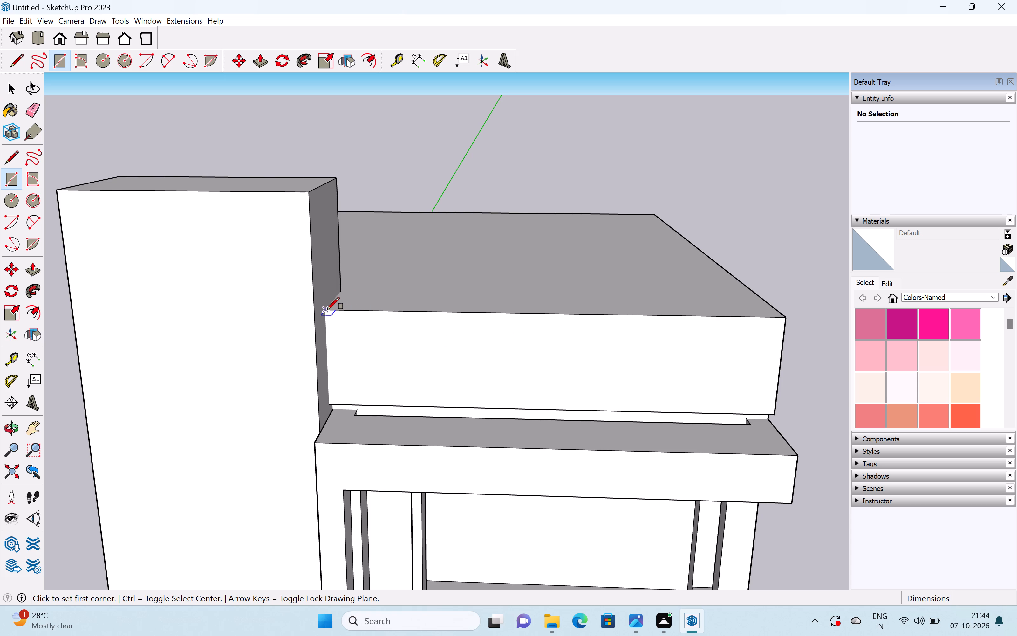
left_click(327, 310)
key("Left")
scroll(389, 307, "down", 2)
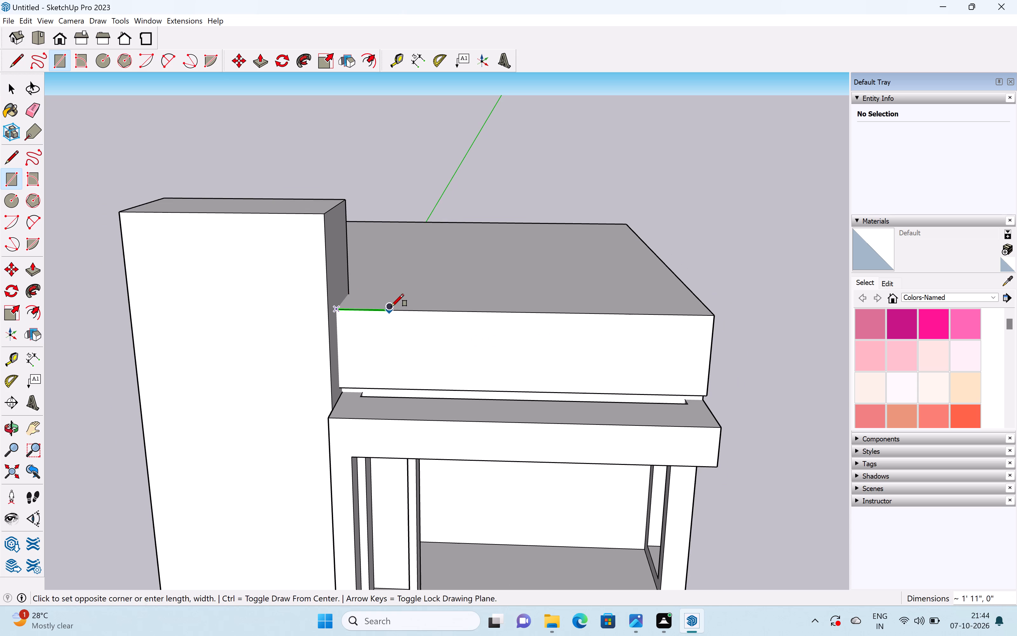
scroll(679, 321, "up", 3)
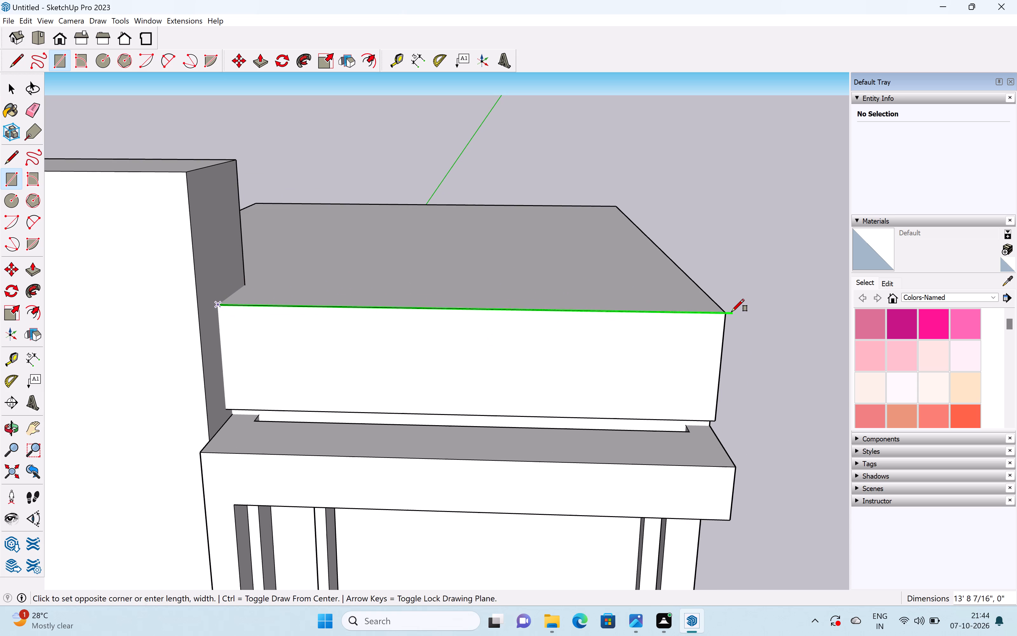
left_click(725, 312)
scroll(723, 299, "down", 2)
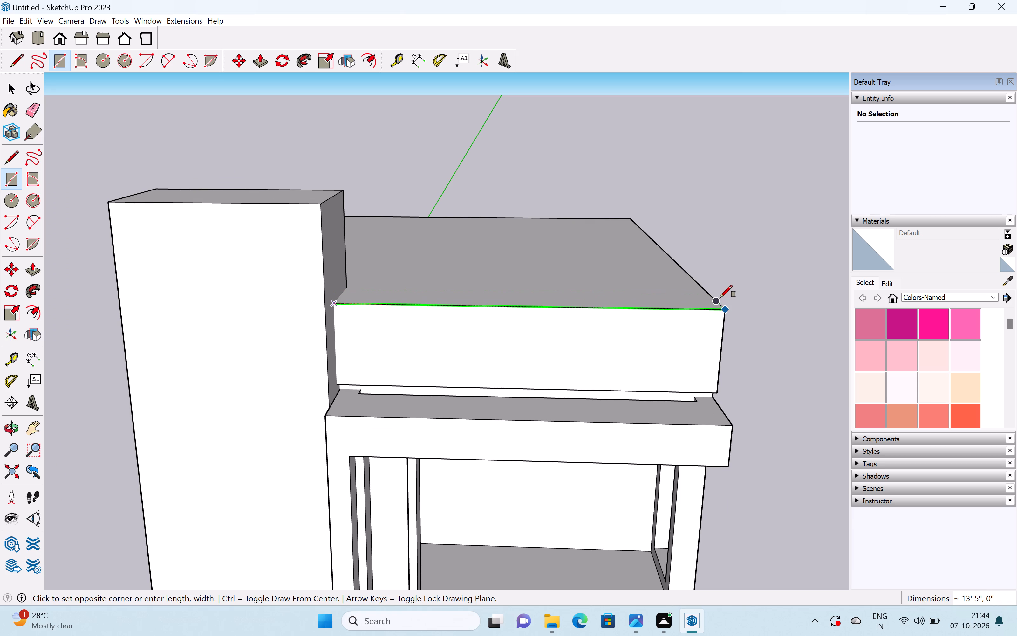
scroll(719, 300, "up", 1)
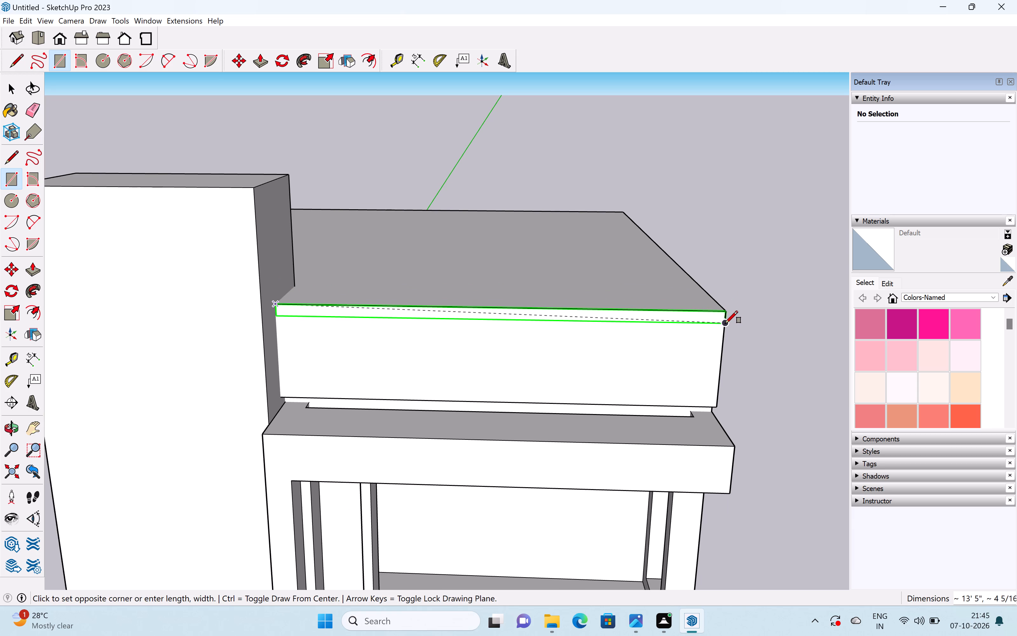
scroll(725, 323, "down", 1)
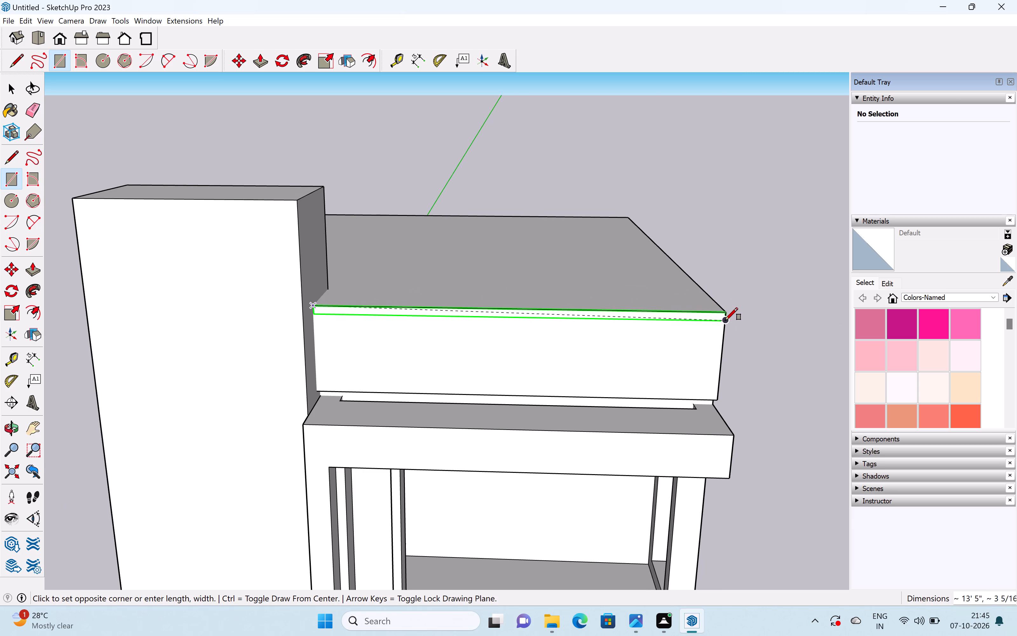
left_click(725, 320)
key("space")
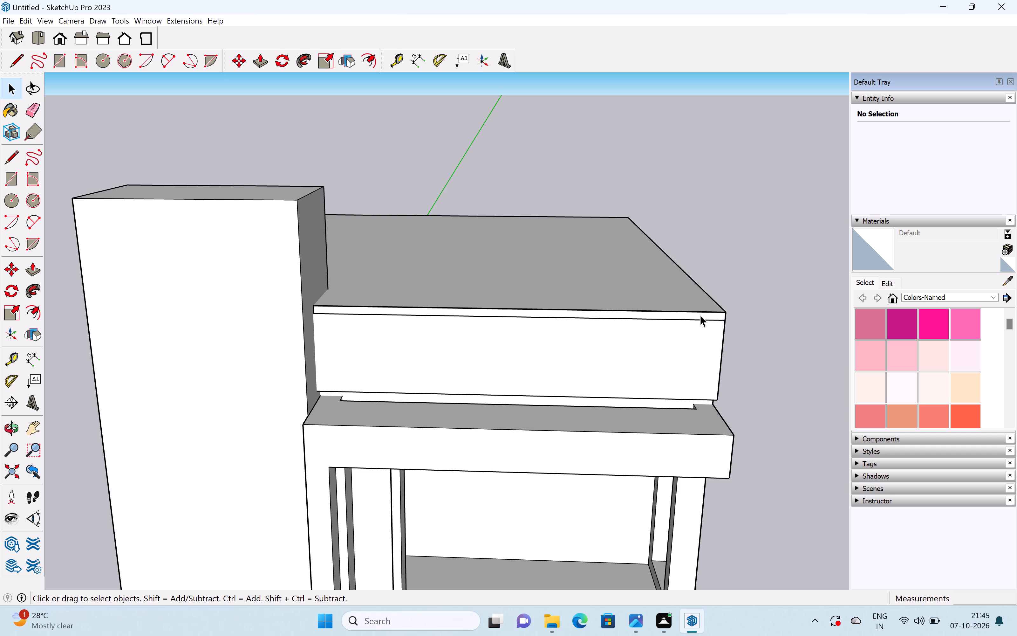
Push/Pull the narrow top strip outward from the parapet's front to form a thin projecting ledge.
left_click(700, 315)
key("p")
left_click_drag(701, 315, 700, 320)
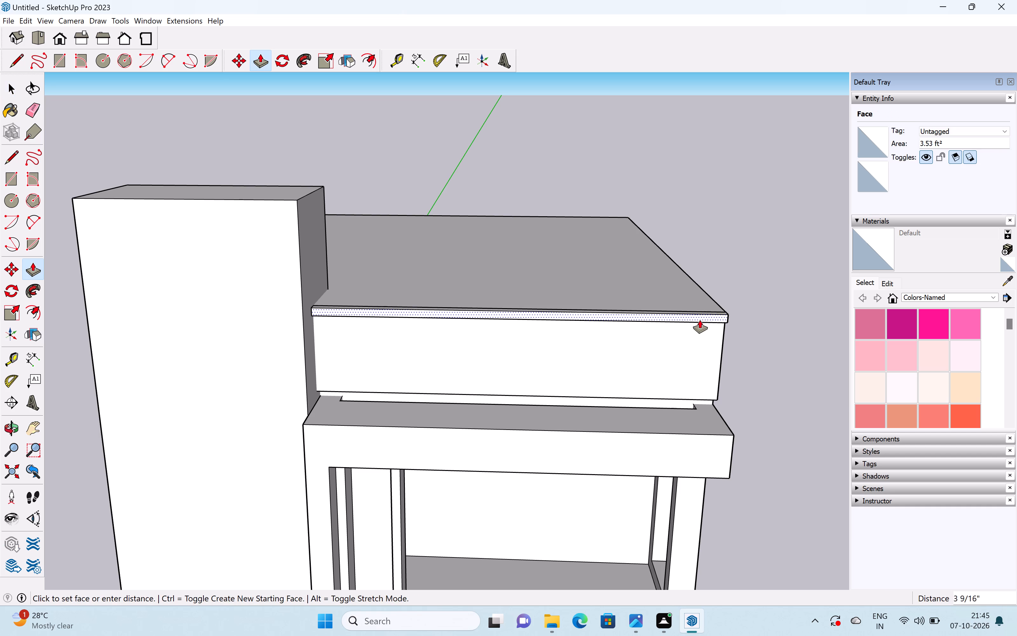
left_click_drag(700, 320, 698, 322)
Extend the ledge's free end about 4 3/16" past the parapet's outer corner with Push/Pull.
scroll(714, 314, "down", 3)
middle_click_drag(711, 308, 635, 249)
middle_click_drag(711, 326, 380, 396)
scroll(380, 396, "up", 1)
scroll(576, 414, "up", 3)
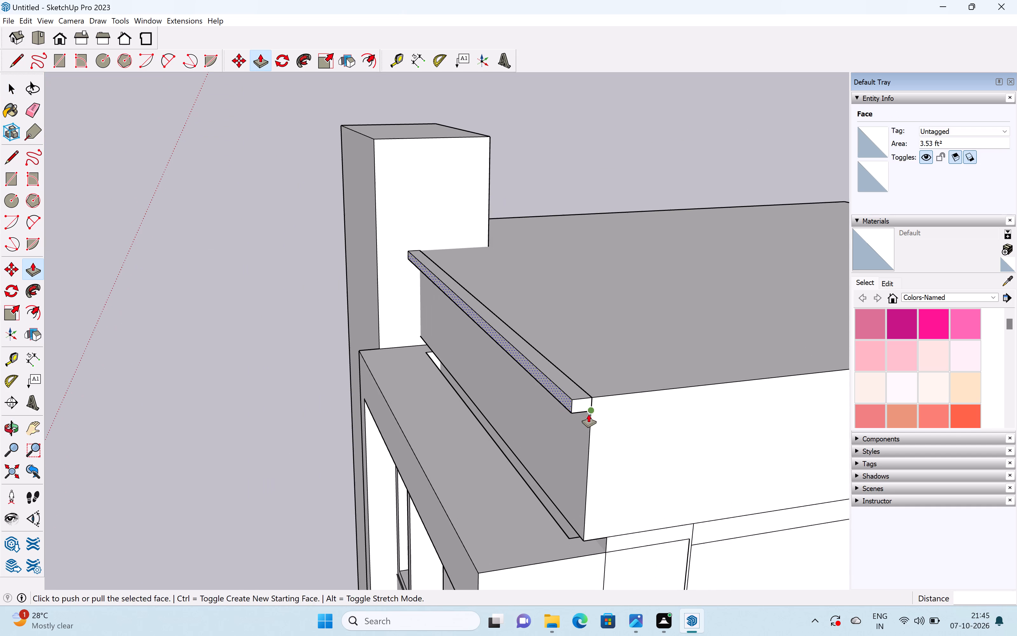
scroll(578, 403, "up", 2)
key("space")
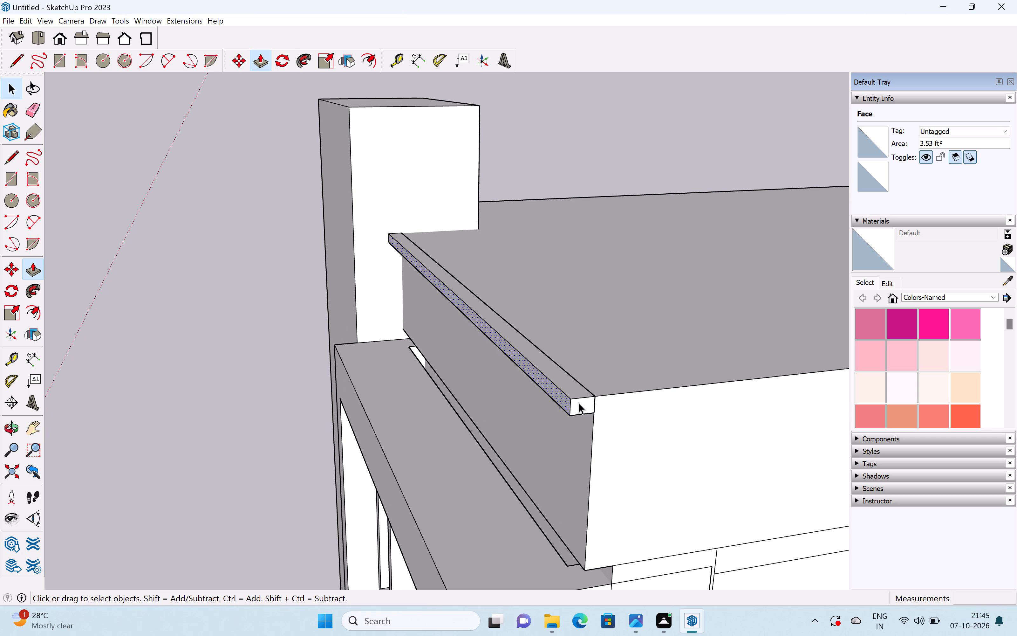
left_click(578, 403)
key("p")
left_click_drag(580, 407, 590, 416)
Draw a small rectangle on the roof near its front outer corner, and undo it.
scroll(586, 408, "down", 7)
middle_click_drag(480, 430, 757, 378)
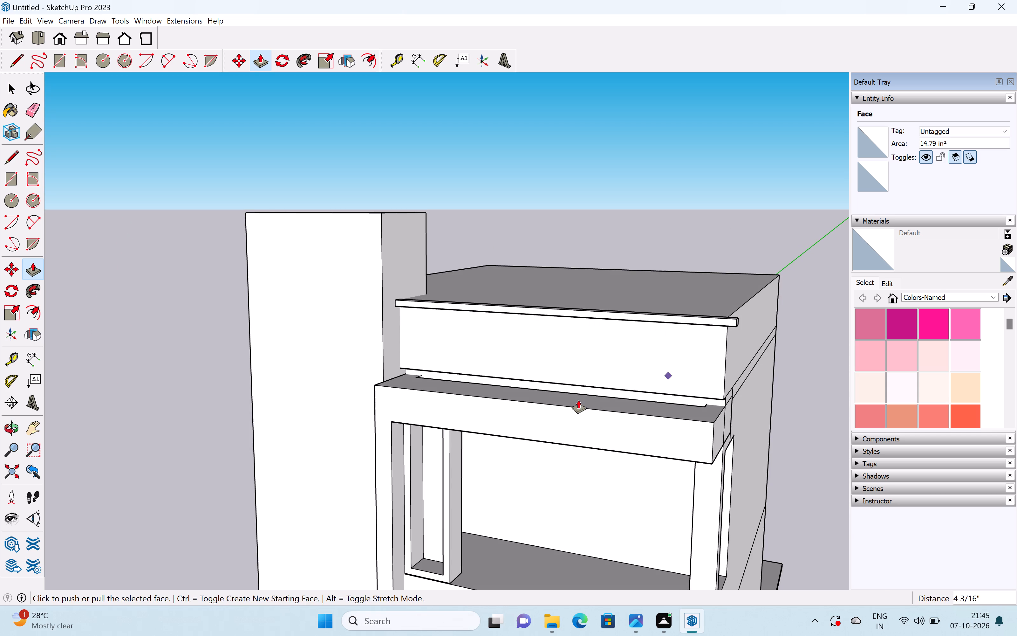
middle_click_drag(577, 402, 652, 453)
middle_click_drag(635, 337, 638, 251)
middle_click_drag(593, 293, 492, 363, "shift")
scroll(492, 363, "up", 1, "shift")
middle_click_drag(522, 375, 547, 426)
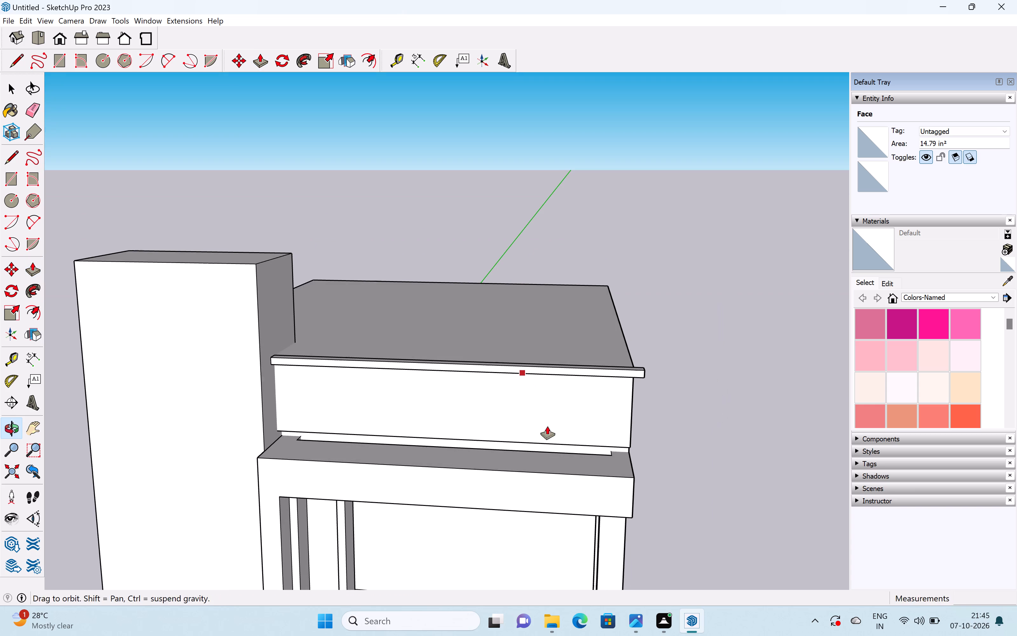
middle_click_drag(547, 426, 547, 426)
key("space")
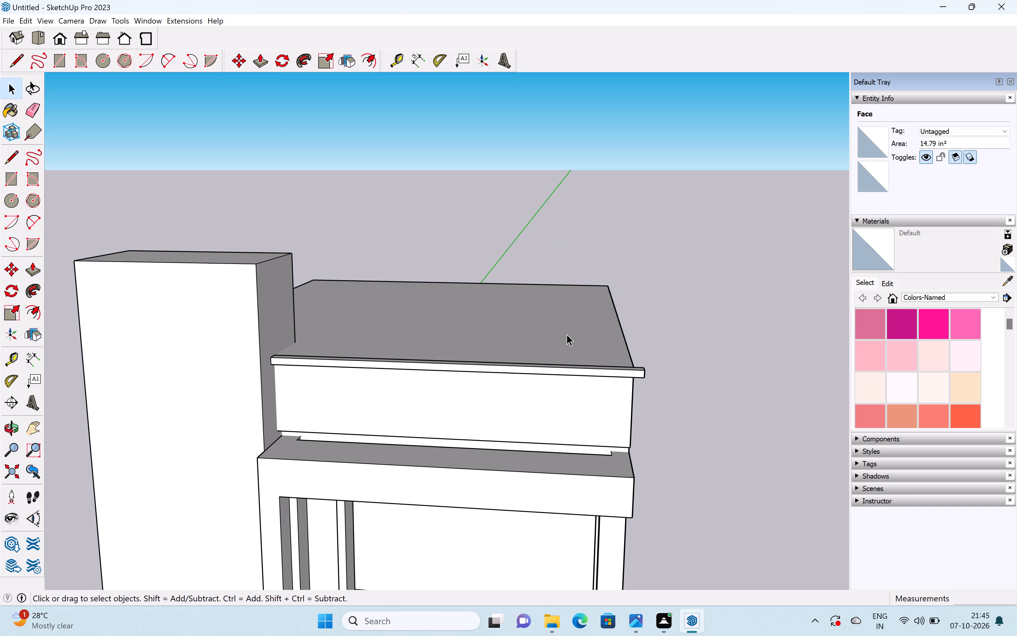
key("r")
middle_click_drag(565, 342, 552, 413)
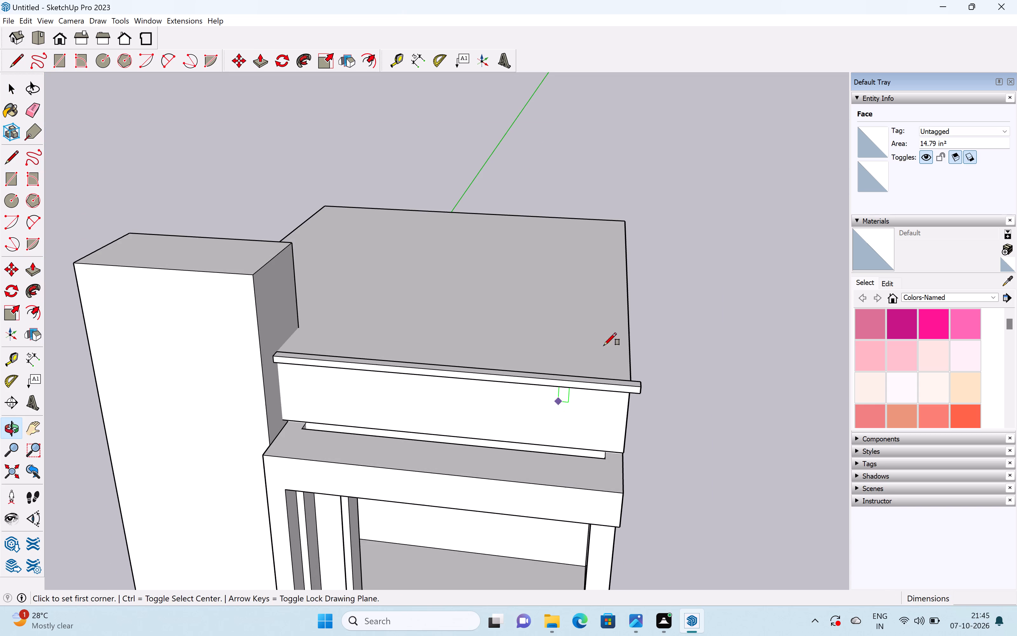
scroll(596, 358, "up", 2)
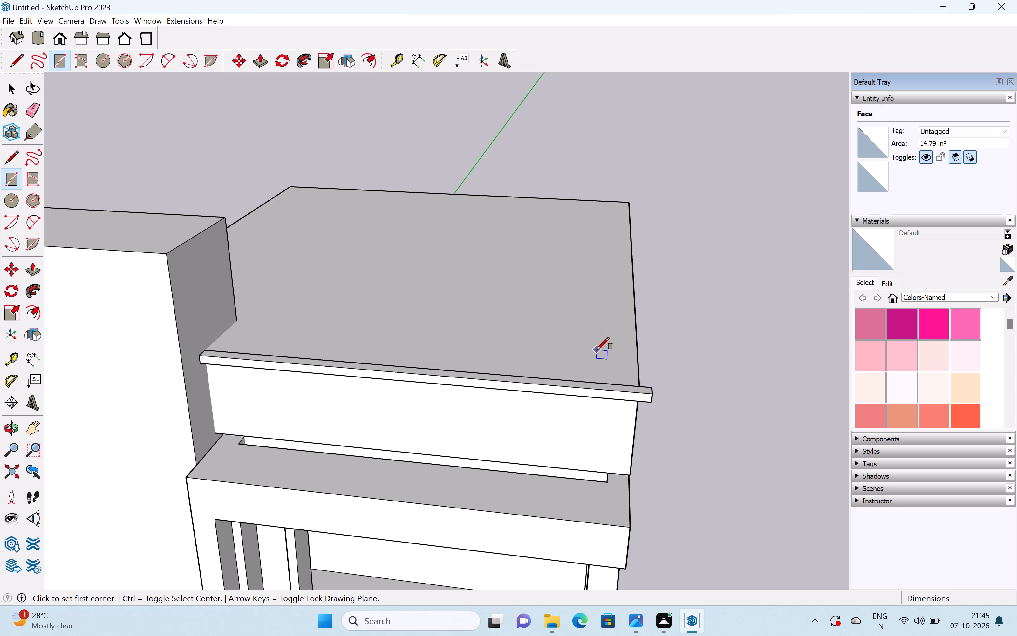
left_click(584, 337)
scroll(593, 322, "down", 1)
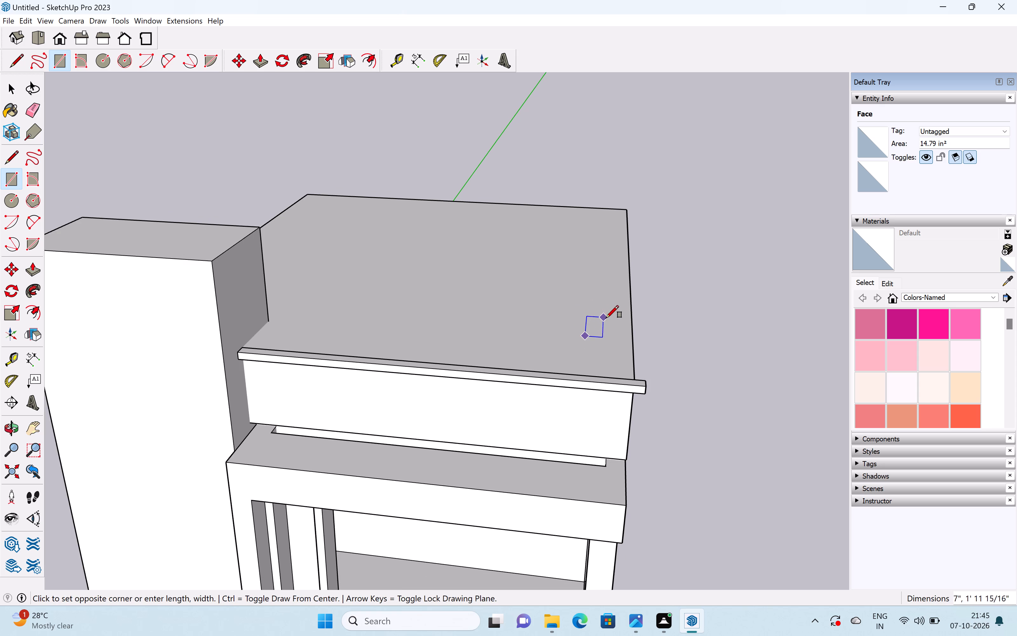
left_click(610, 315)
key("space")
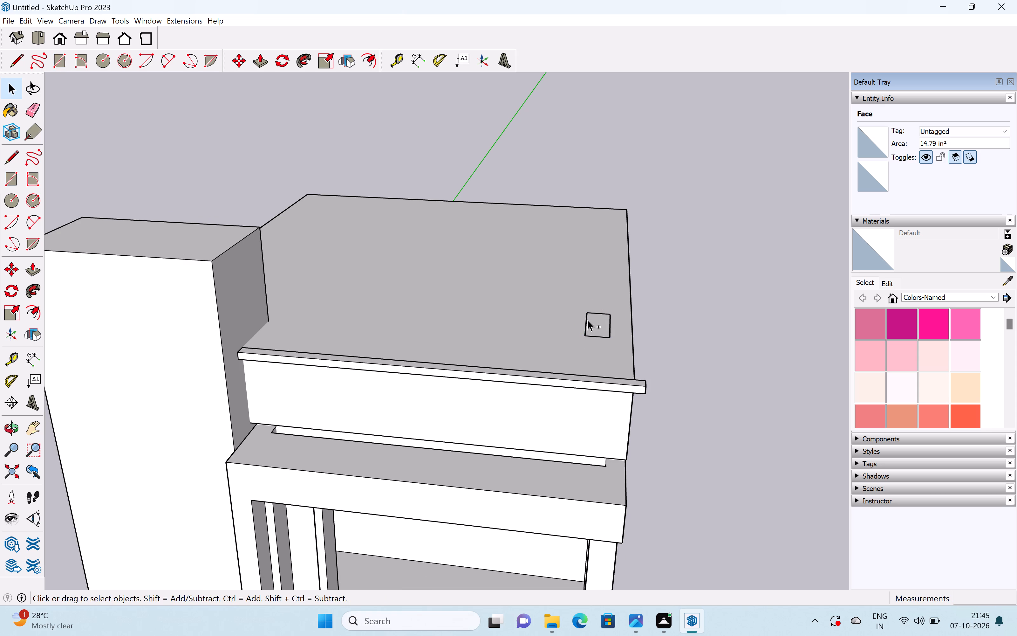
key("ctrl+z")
Draw a rectangle about 9 1/16" by 1' 10 7/8" on the roof near its front outer corner.
key("r")
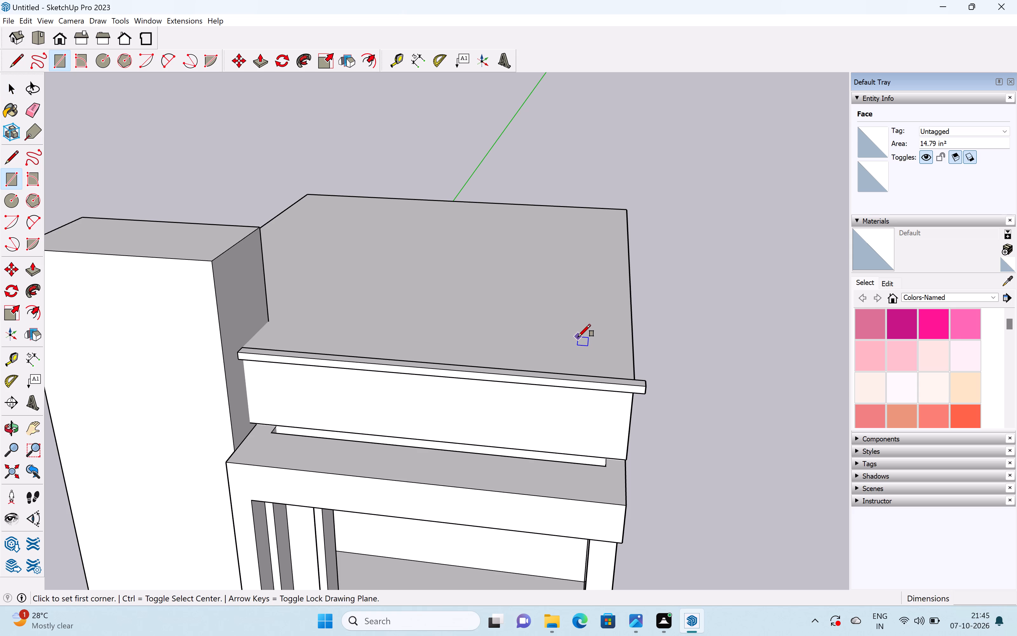
left_click(578, 337)
left_click(600, 318)
Push/Pull the small roof rectangle upward about 3' 3 1/2" to form an upright block.
key("space")
left_click(593, 328)
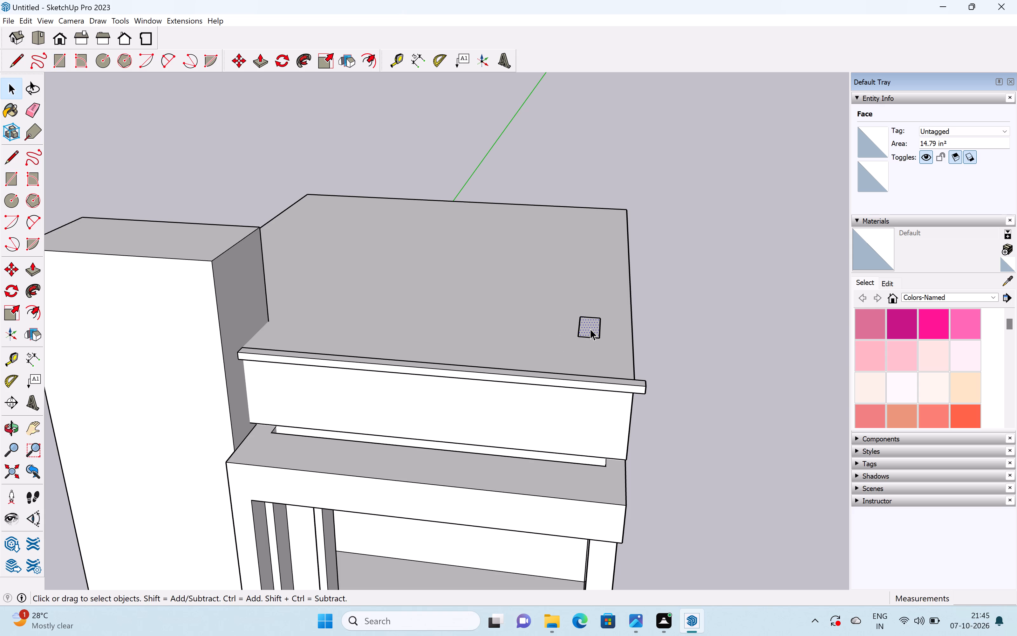
key("p")
left_click_drag(588, 329, 587, 243)
Push the block's rear face in about 7 5/16" toward the front ledge to slim it into a post.
scroll(585, 245, "down", 2)
middle_click_drag(618, 270, 295, 364)
middle_click_drag(534, 366, 427, 357)
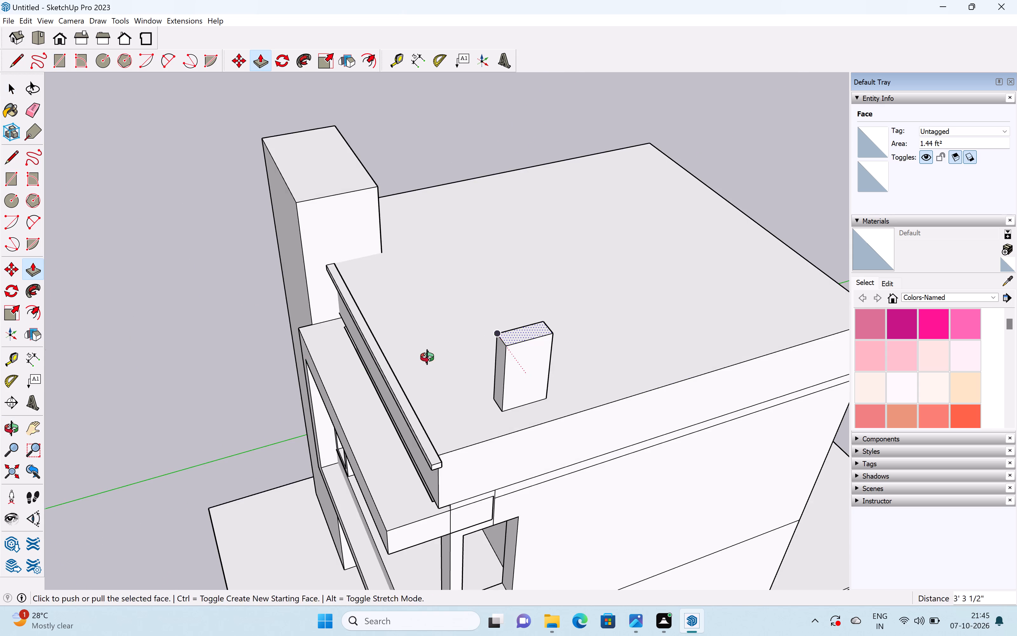
middle_click_drag(427, 357, 146, 281)
scroll(257, 318, "up", 3)
key("space")
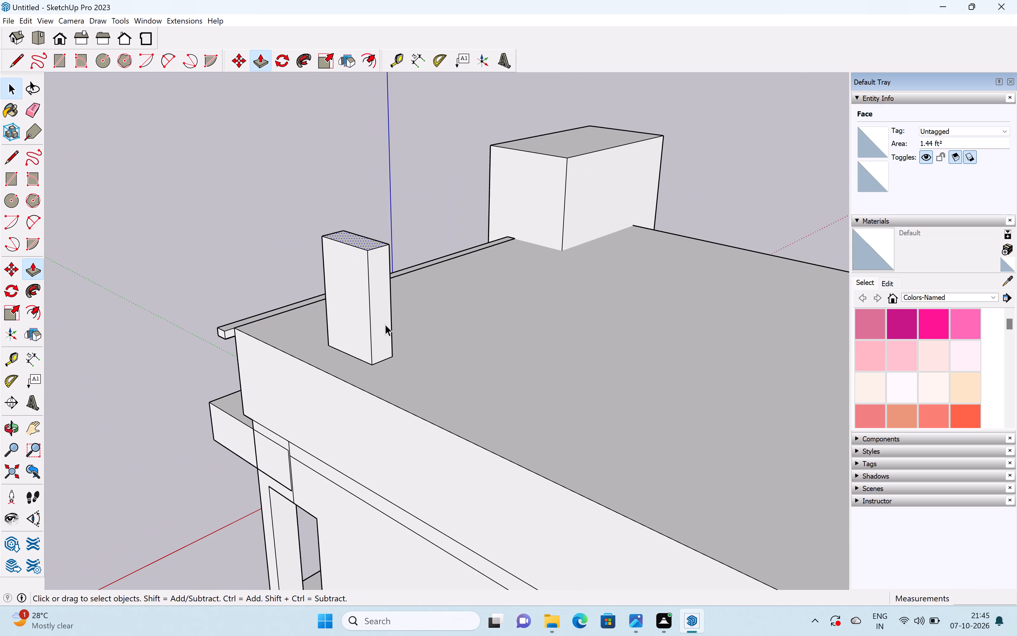
left_click(377, 329)
key("p")
left_click_drag(377, 329, 352, 321)
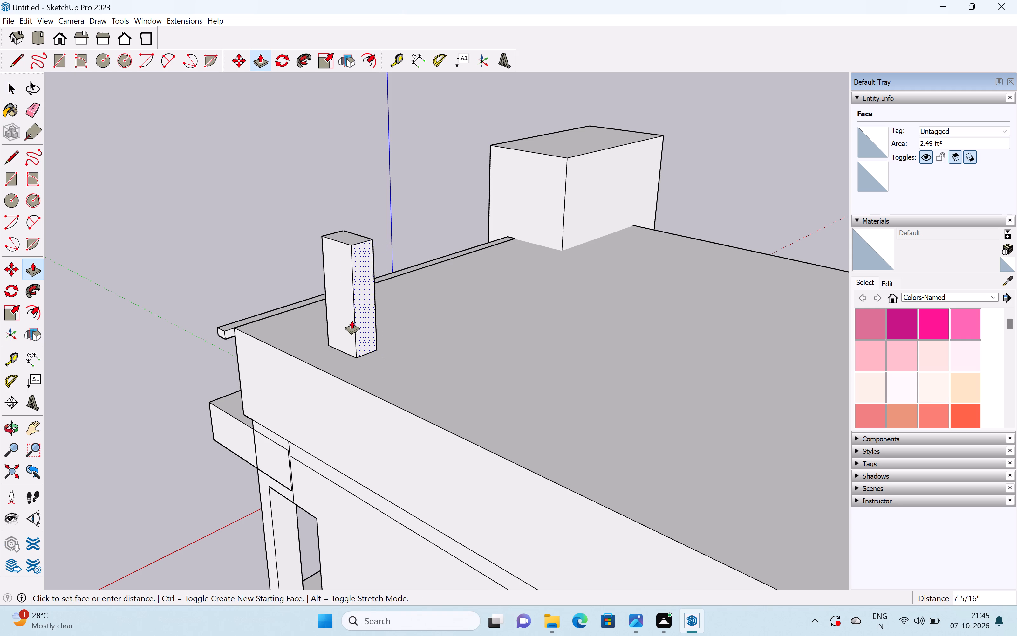
left_click_drag(352, 321, 351, 320)
scroll(350, 320, "down", 3)
key("space")
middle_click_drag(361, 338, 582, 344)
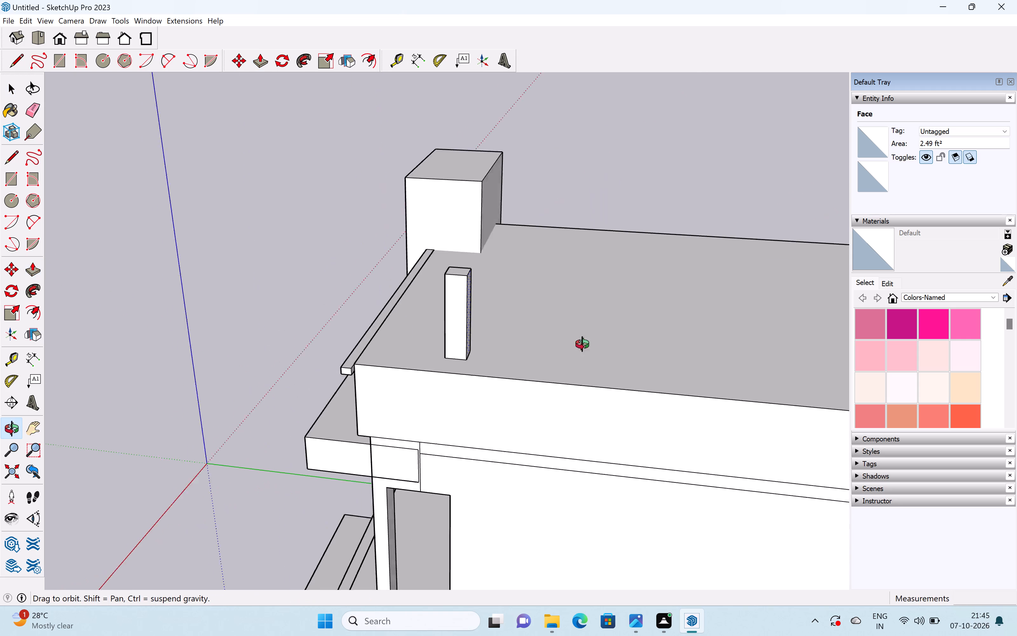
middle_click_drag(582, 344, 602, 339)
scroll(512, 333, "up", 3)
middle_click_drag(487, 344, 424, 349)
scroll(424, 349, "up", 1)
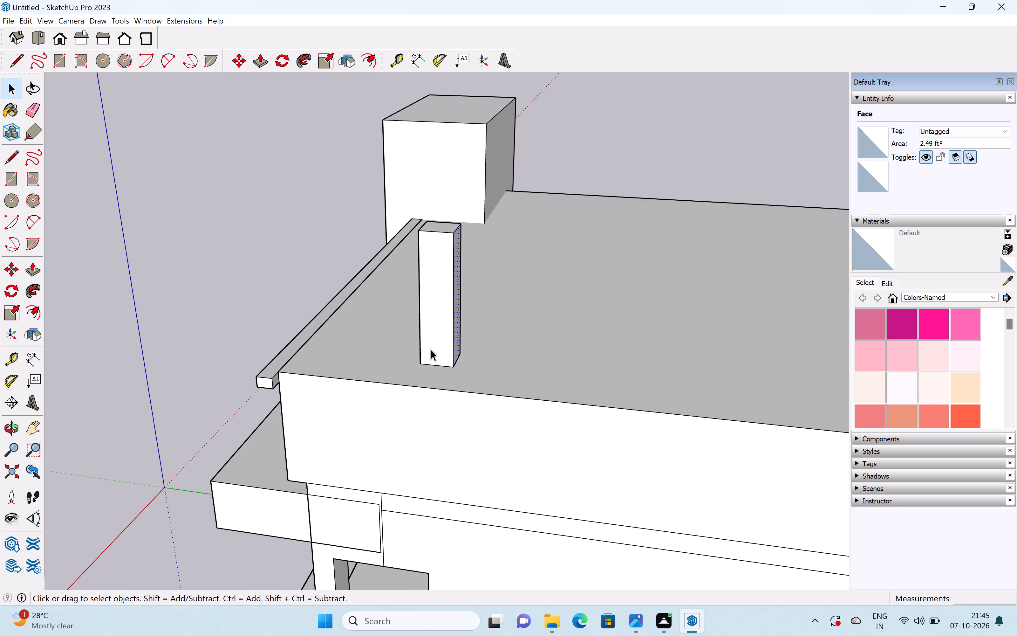
Copy the roof post straight back along the roof's side edge, away from the front ledge, to make a second post.
left_click(431, 349)
double_click(431, 349)
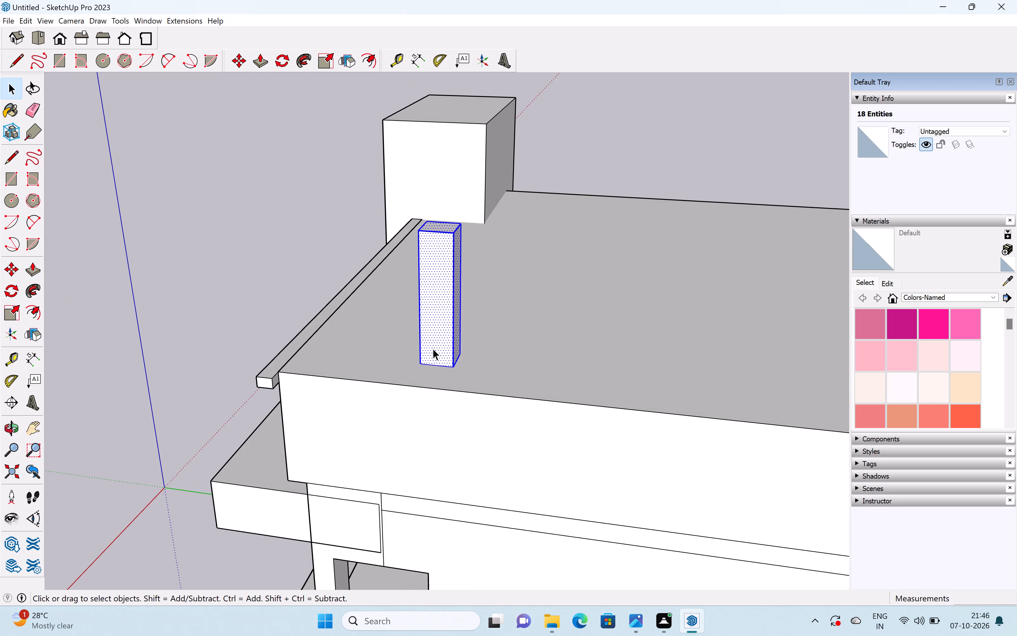
key("m")
left_click(420, 361)
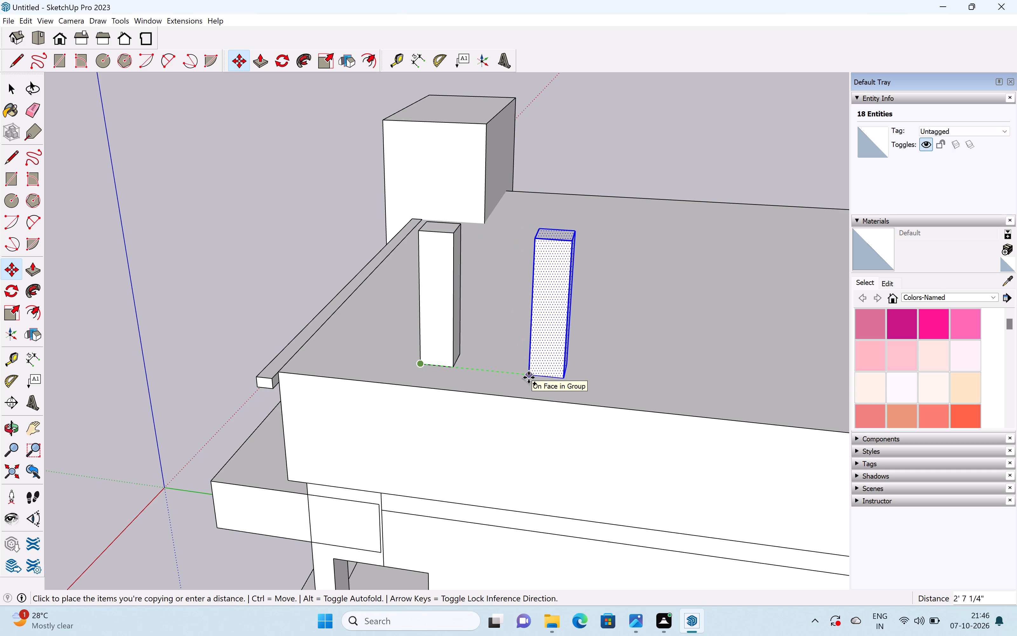
left_click(519, 376)
key("space")
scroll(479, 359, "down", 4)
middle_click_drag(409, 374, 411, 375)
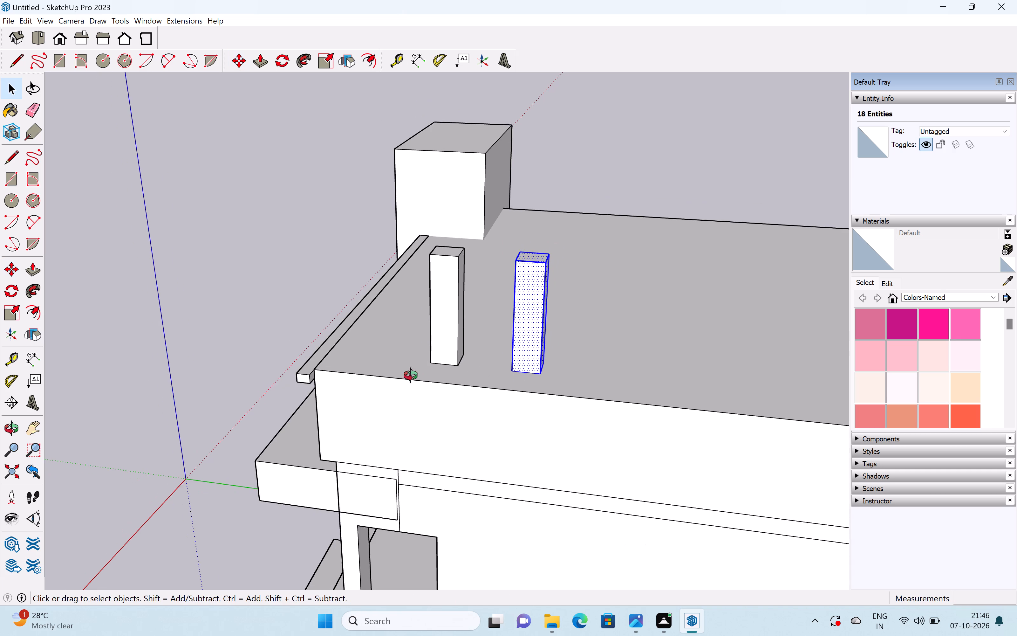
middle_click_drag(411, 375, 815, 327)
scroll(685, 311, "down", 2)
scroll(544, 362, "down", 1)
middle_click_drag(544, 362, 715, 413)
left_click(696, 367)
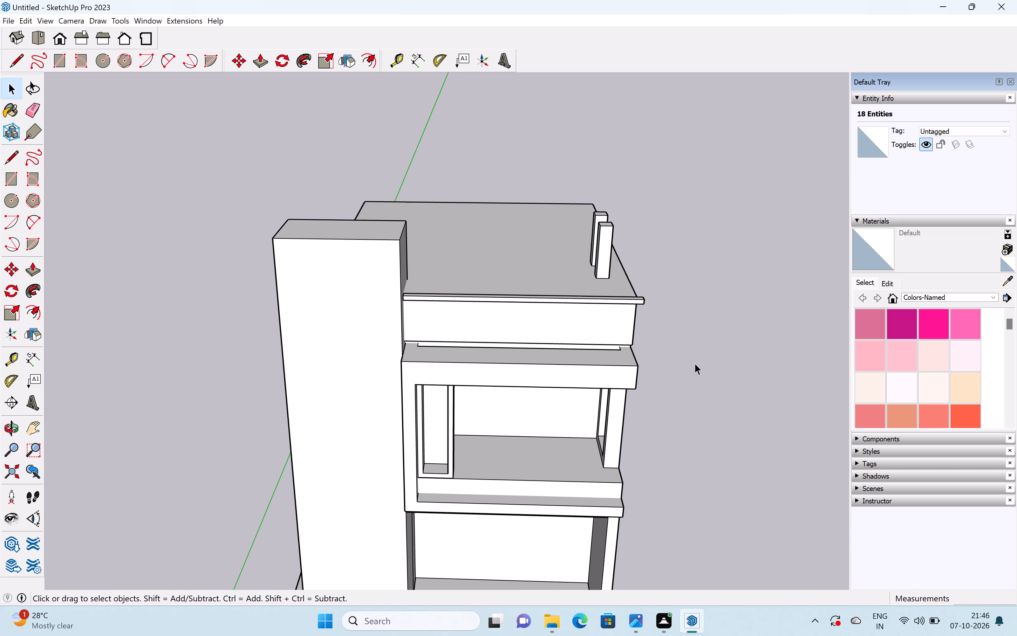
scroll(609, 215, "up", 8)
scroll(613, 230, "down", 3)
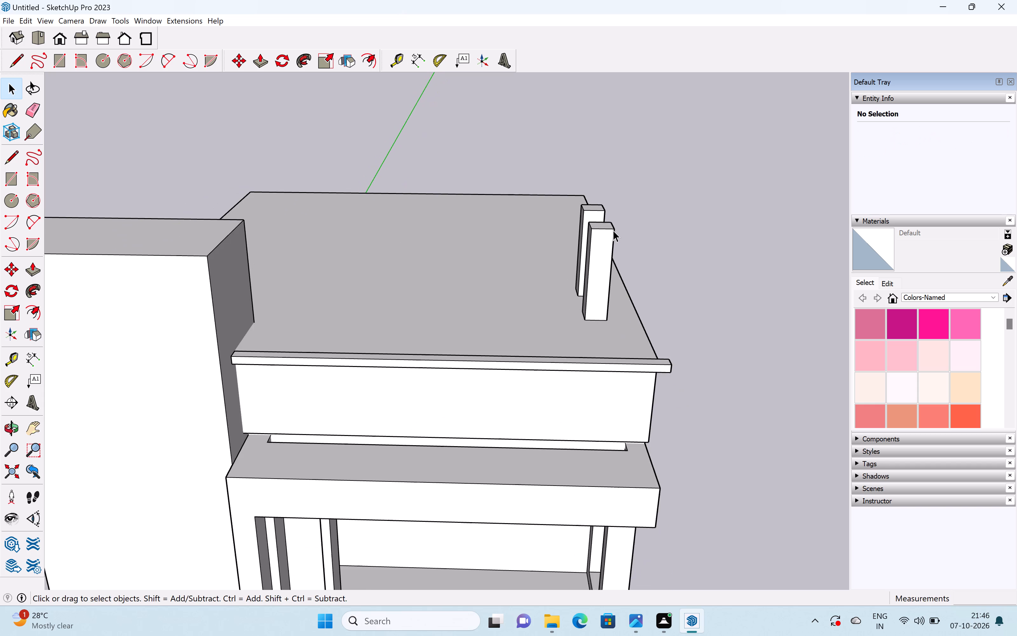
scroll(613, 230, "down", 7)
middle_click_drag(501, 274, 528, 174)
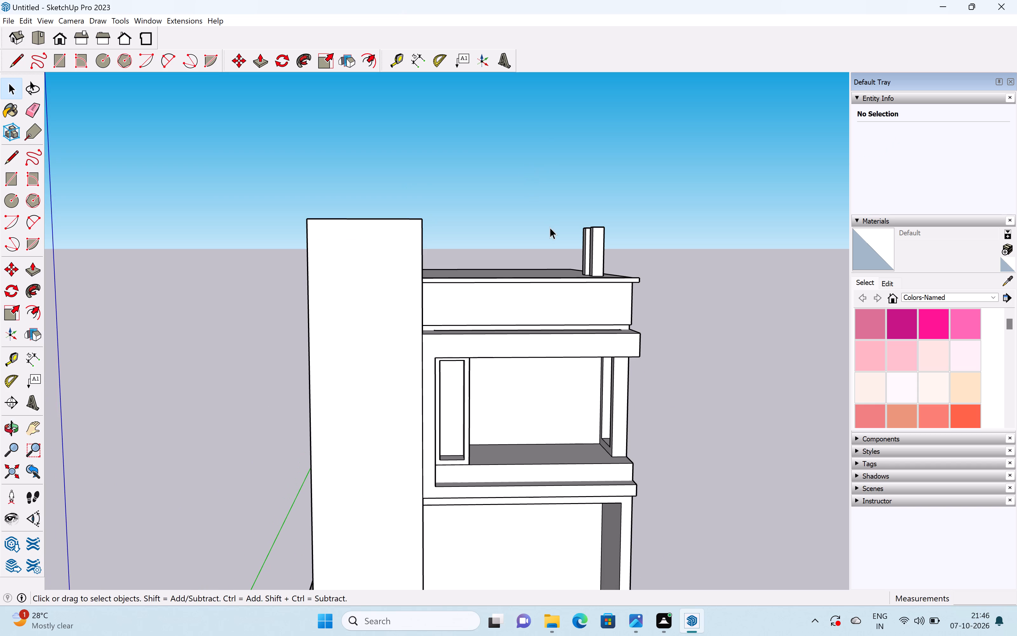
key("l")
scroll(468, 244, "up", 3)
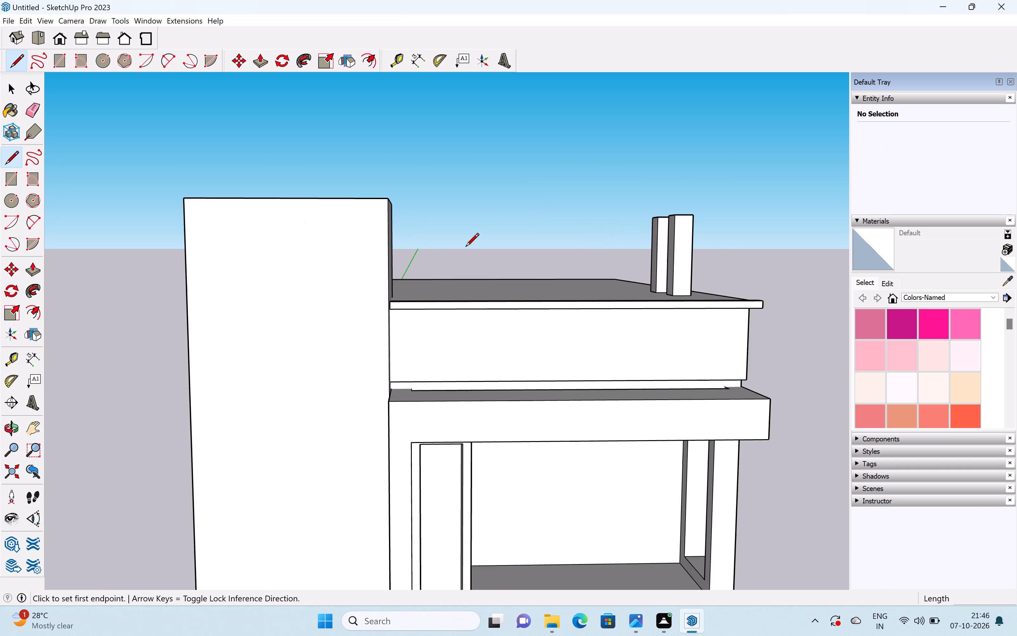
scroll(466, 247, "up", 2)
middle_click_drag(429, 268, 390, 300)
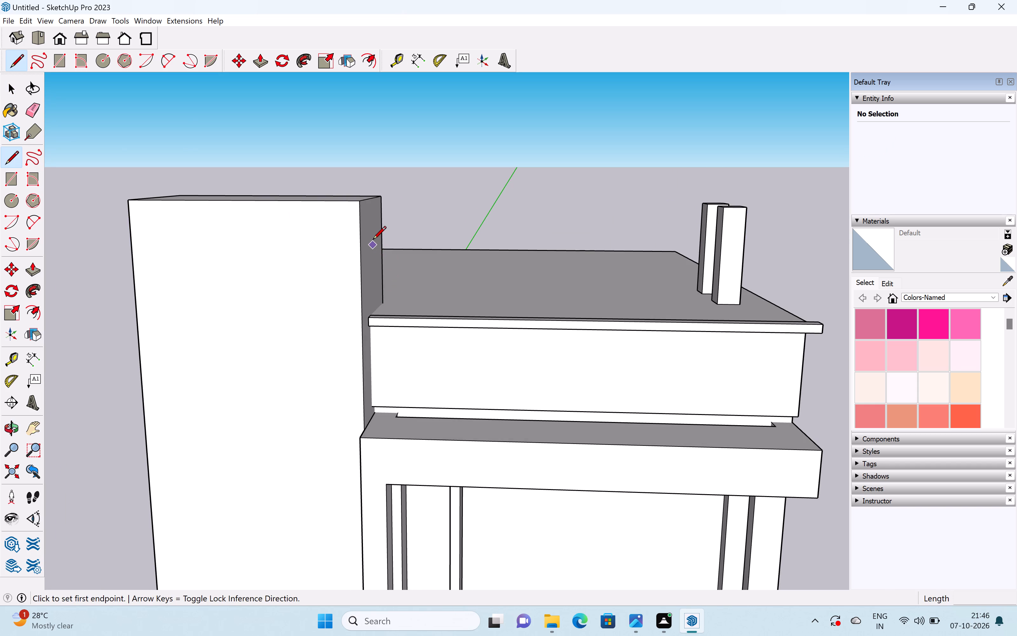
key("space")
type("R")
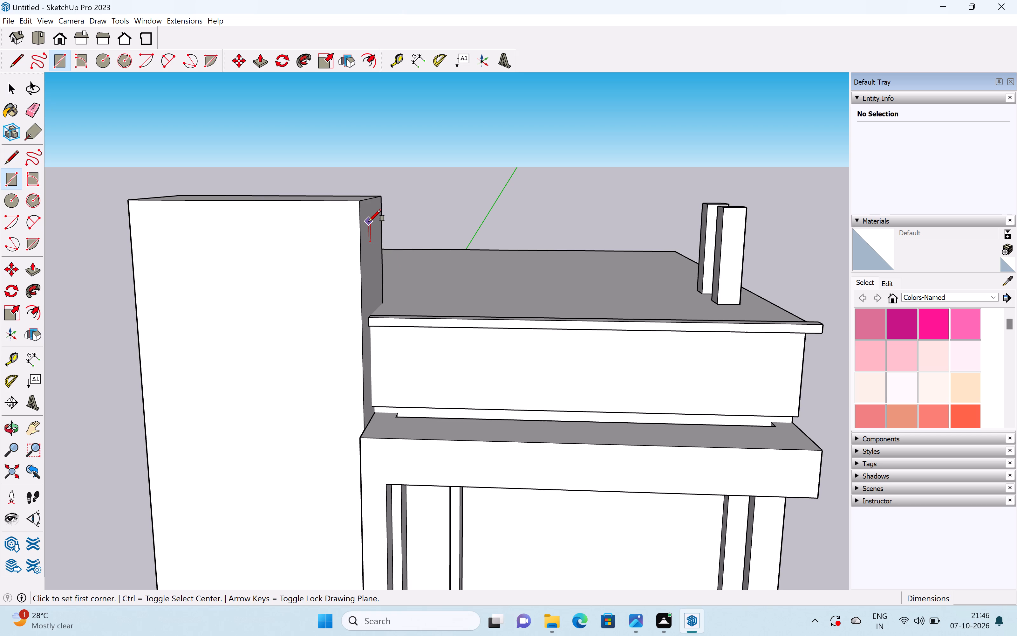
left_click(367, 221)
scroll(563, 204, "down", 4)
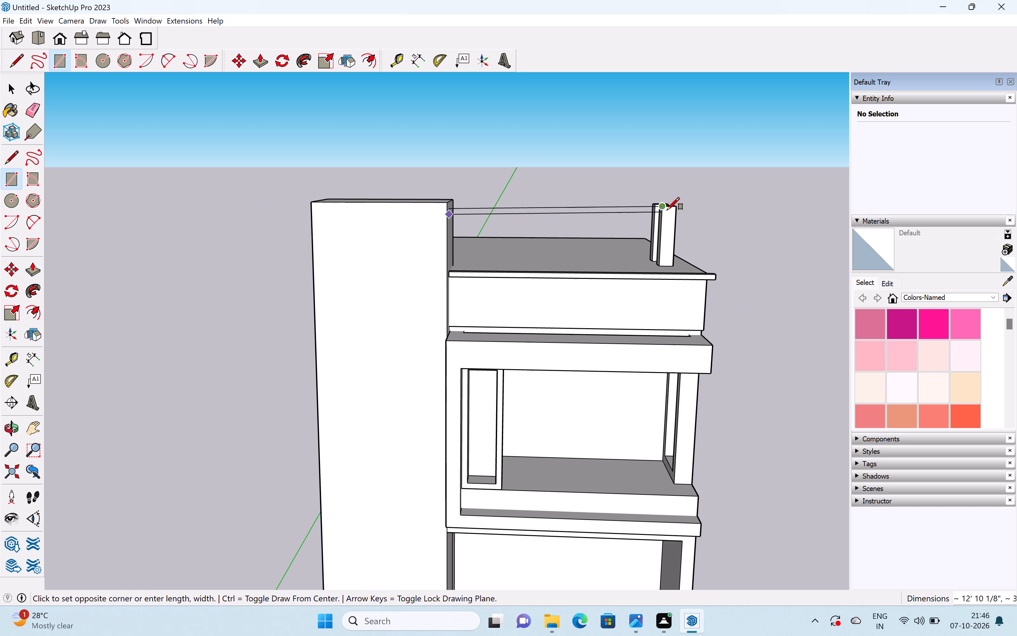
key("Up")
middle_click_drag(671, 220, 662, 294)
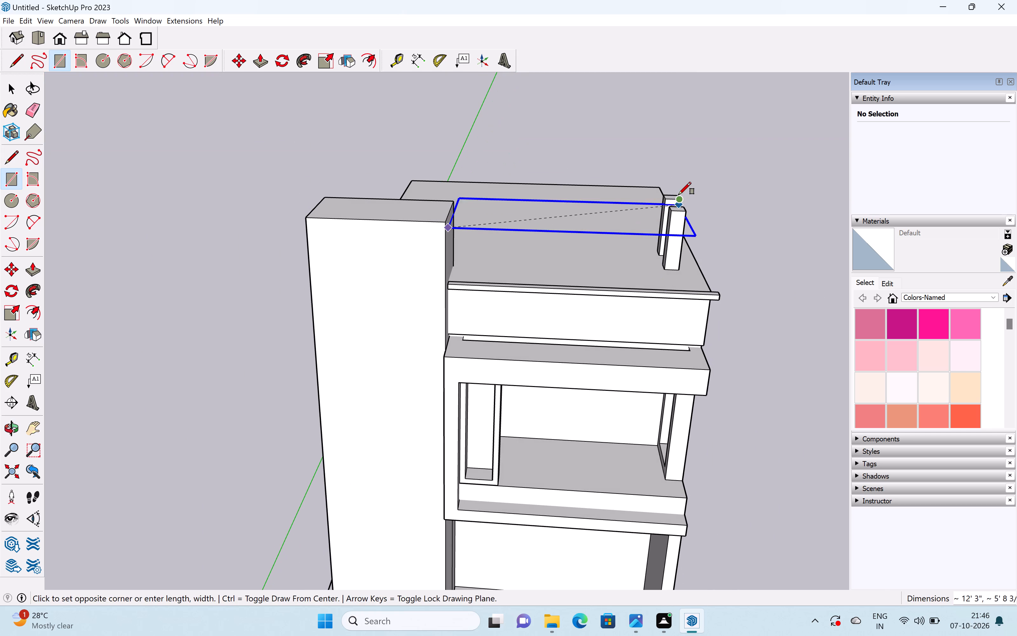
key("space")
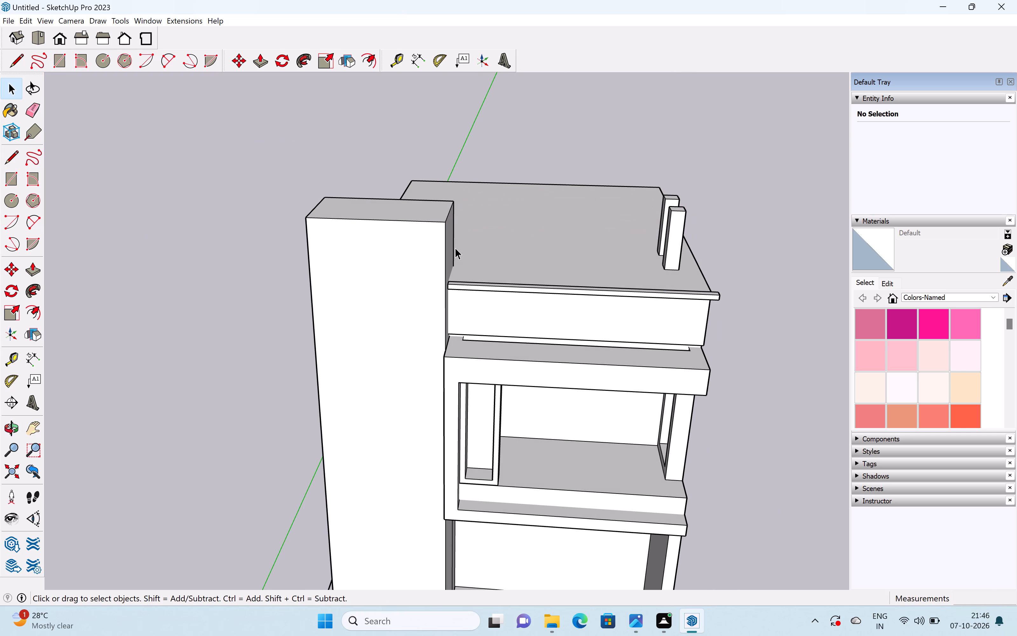
Open the main building group and Push/Pull the front tower's top face upward to make the tower slightly taller.
key("p")
key("space")
left_click(422, 206)
triple_click(418, 212)
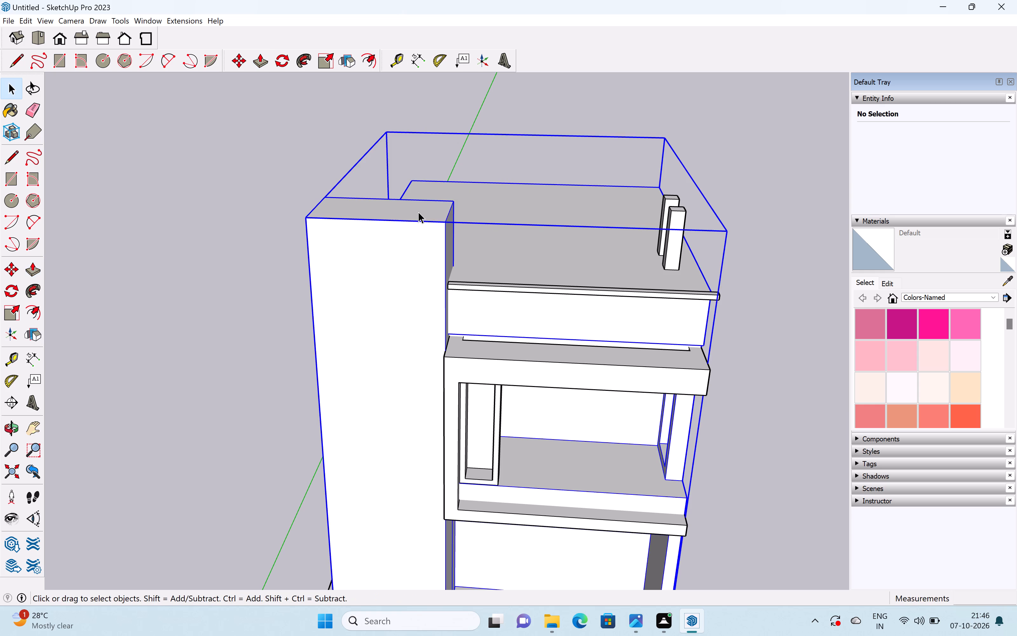
key("p")
left_click_drag(418, 212, 417, 198)
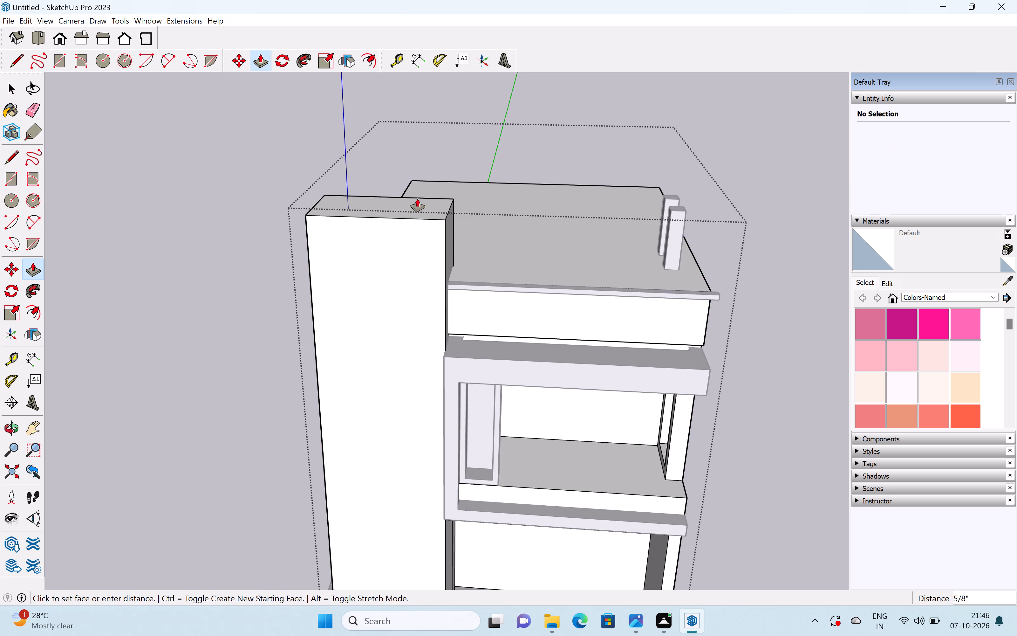
left_click_drag(417, 198, 419, 188)
key("space")
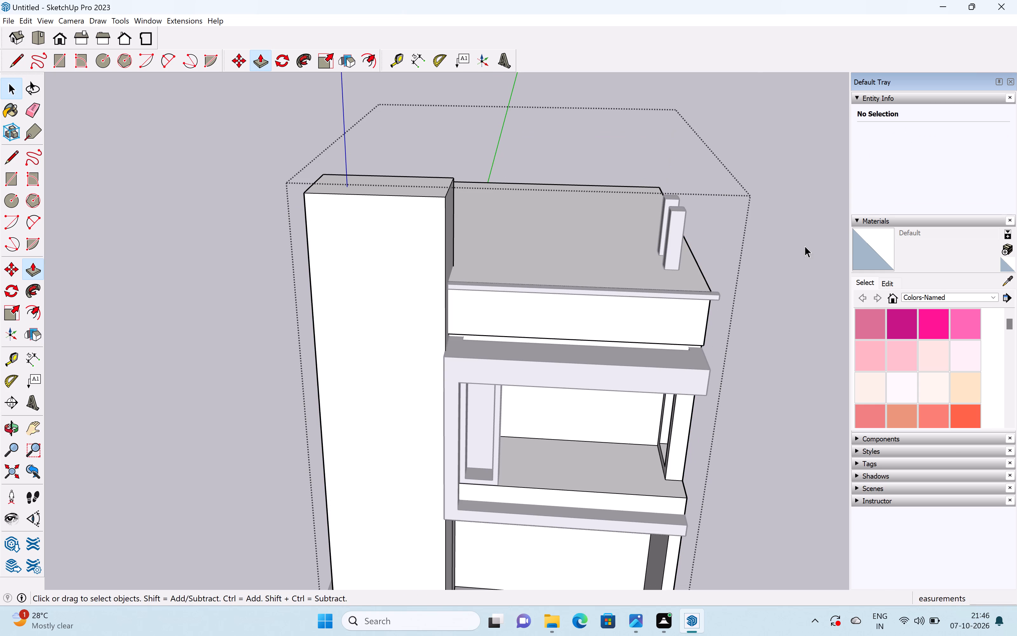
left_click(805, 246)
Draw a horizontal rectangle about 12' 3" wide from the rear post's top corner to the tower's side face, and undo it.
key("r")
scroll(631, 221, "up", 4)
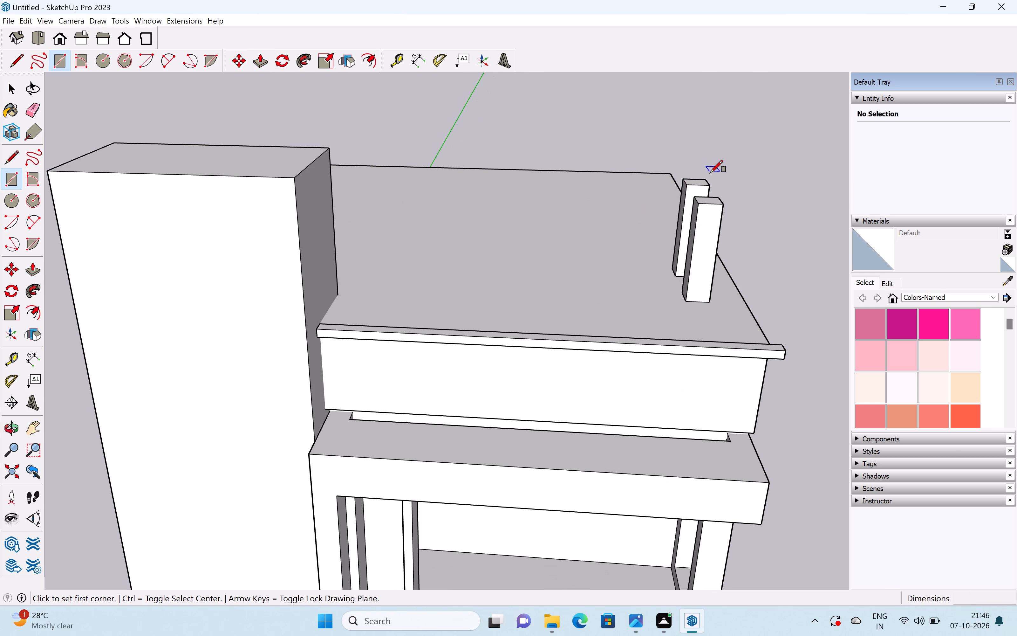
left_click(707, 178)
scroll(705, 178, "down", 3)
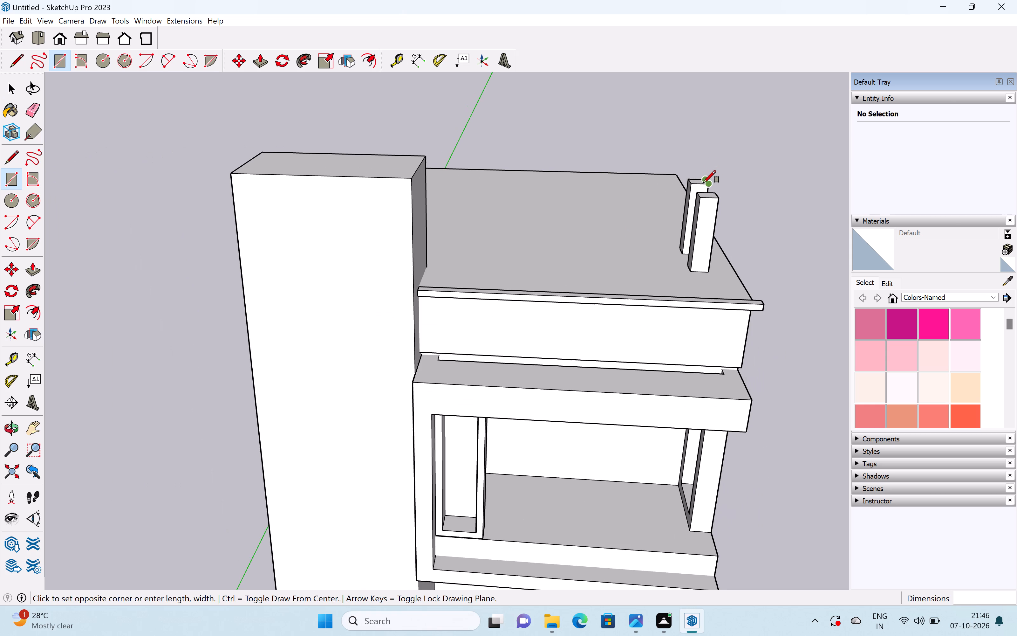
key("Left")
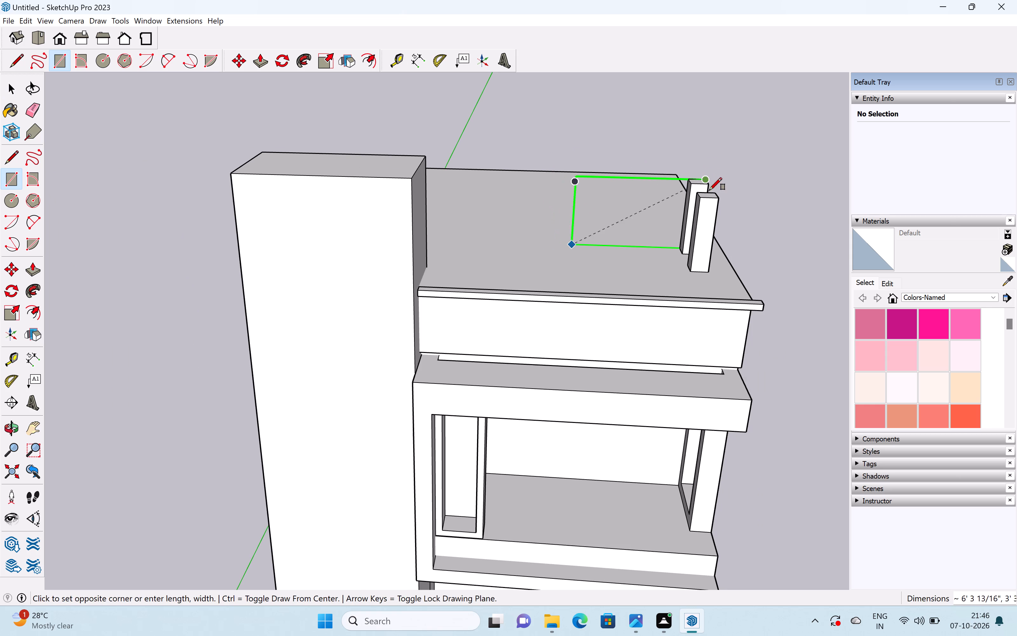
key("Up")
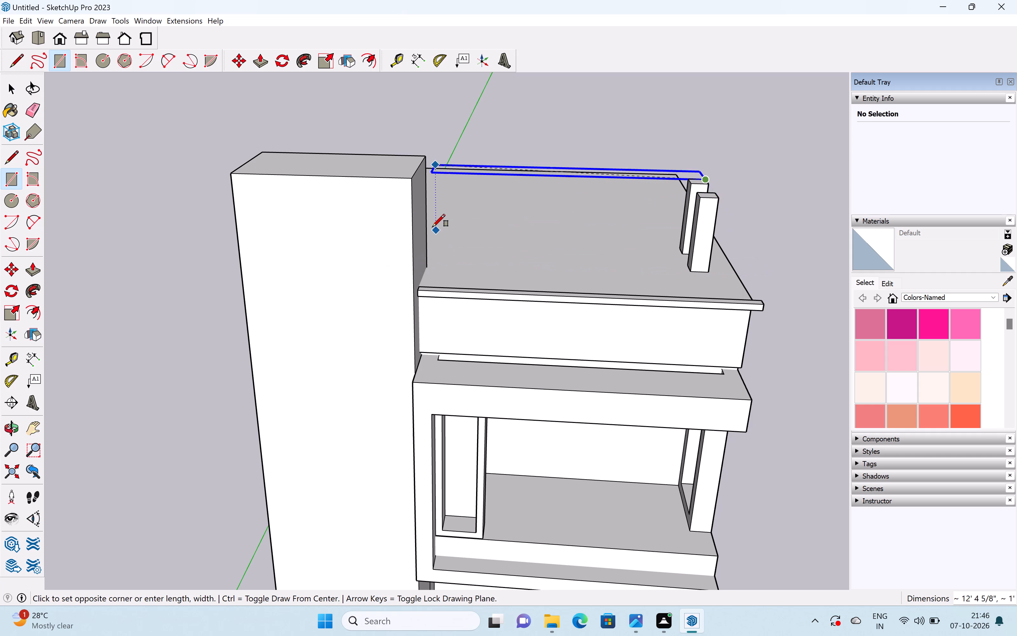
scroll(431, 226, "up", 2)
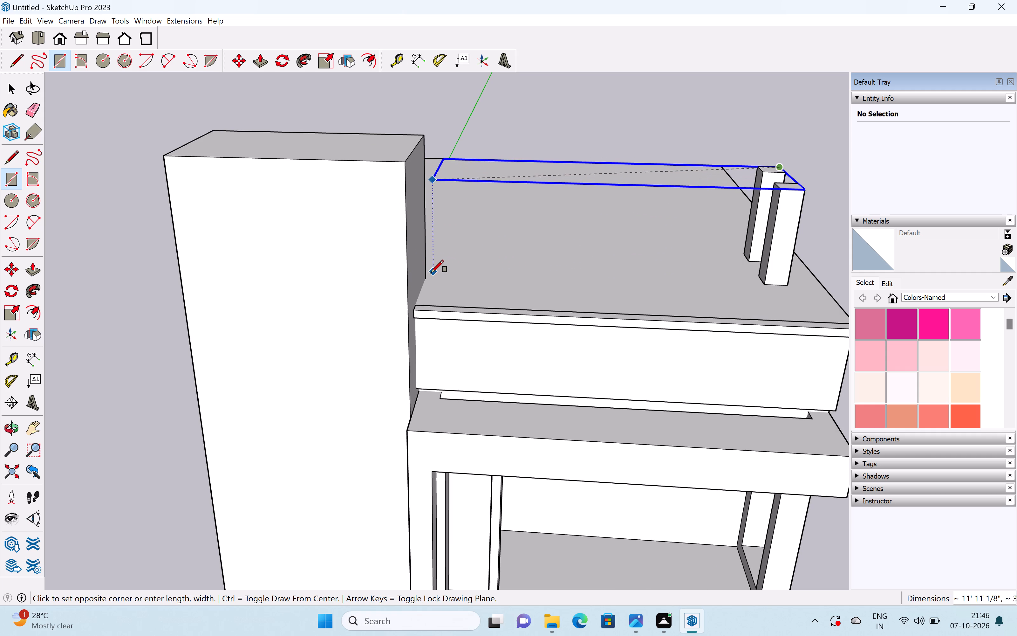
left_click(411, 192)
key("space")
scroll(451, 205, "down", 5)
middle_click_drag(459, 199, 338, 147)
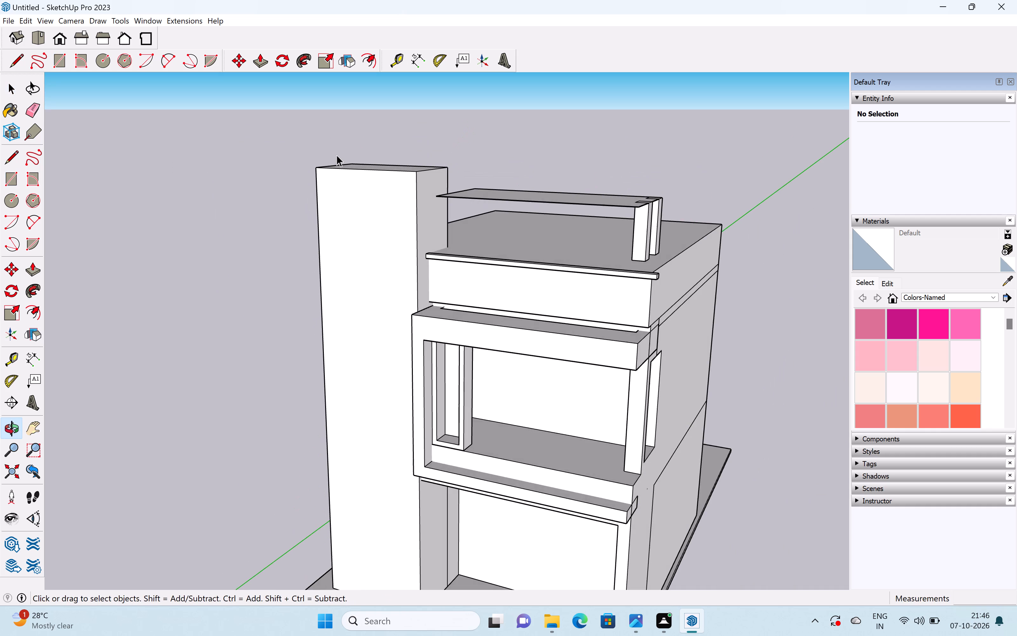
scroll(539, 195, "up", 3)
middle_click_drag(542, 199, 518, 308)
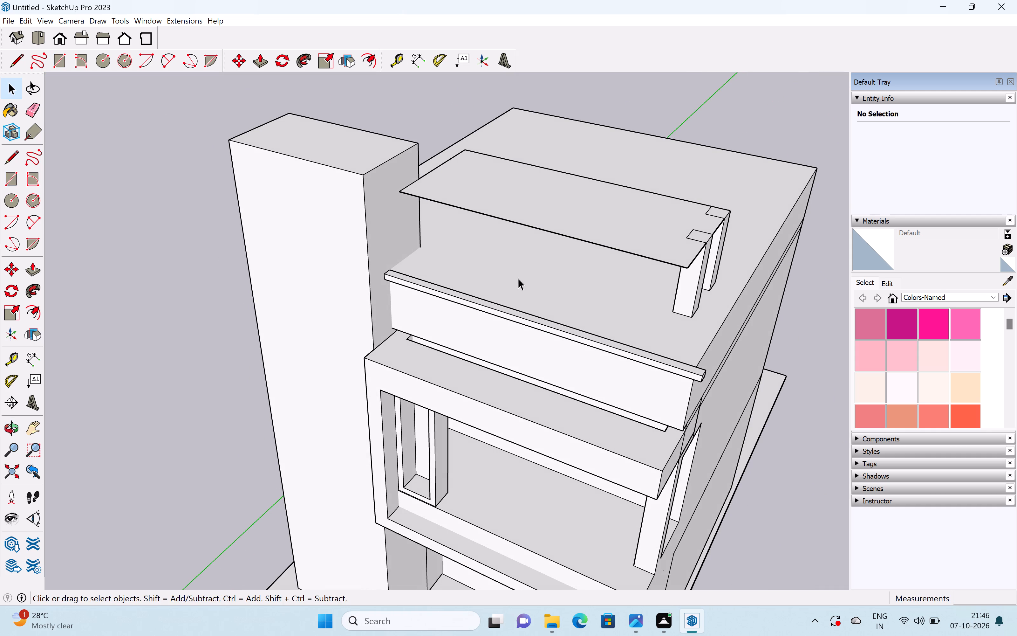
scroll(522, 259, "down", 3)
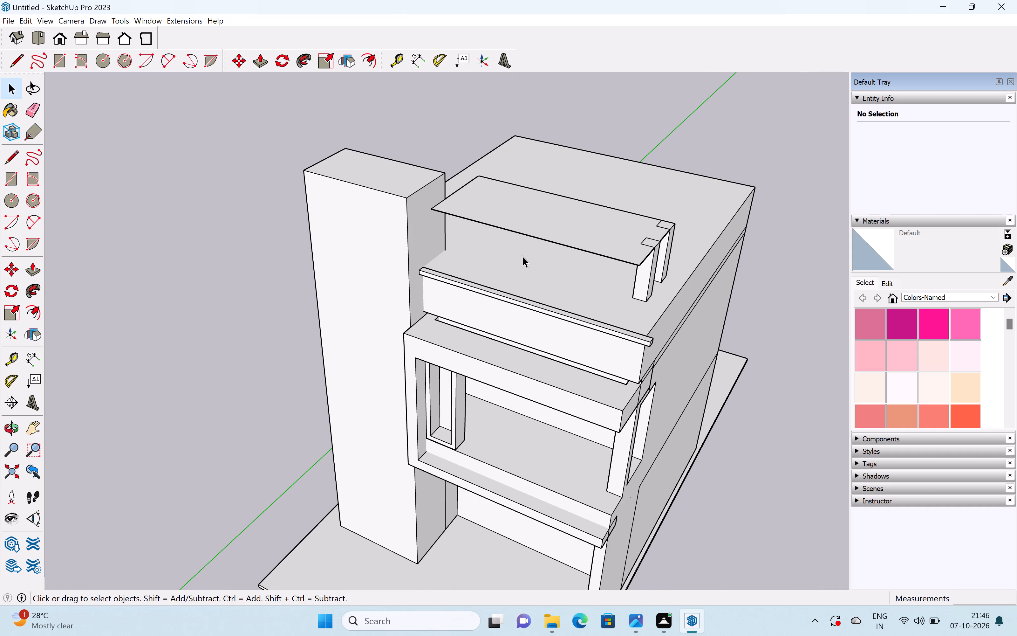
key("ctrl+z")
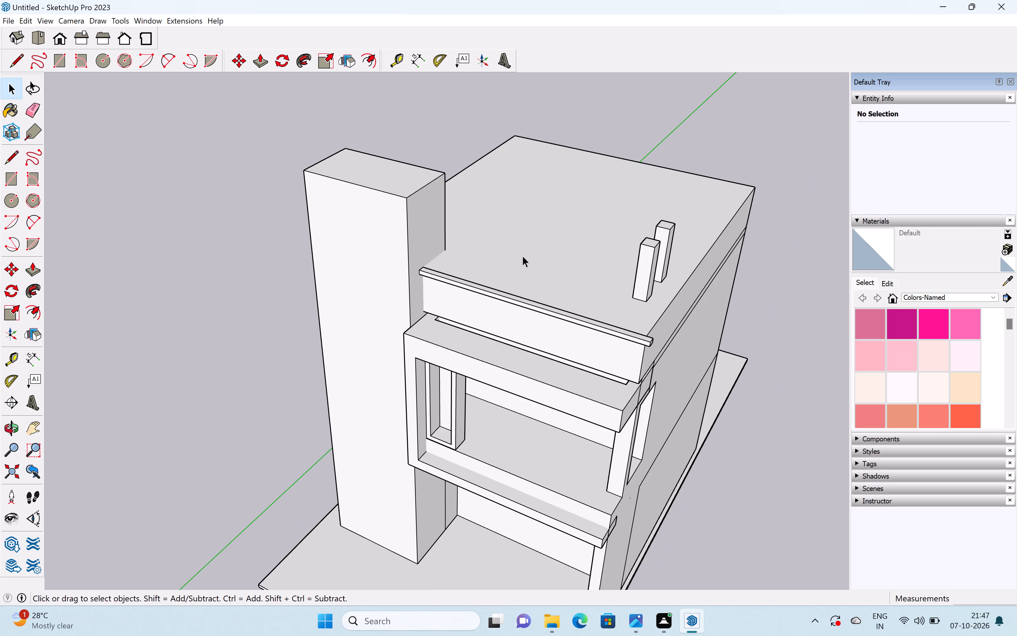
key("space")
Move both roof posts together about 2' 2 1/16" along the roof's side edge toward the front ledge.
middle_click_drag(546, 260, 305, 258)
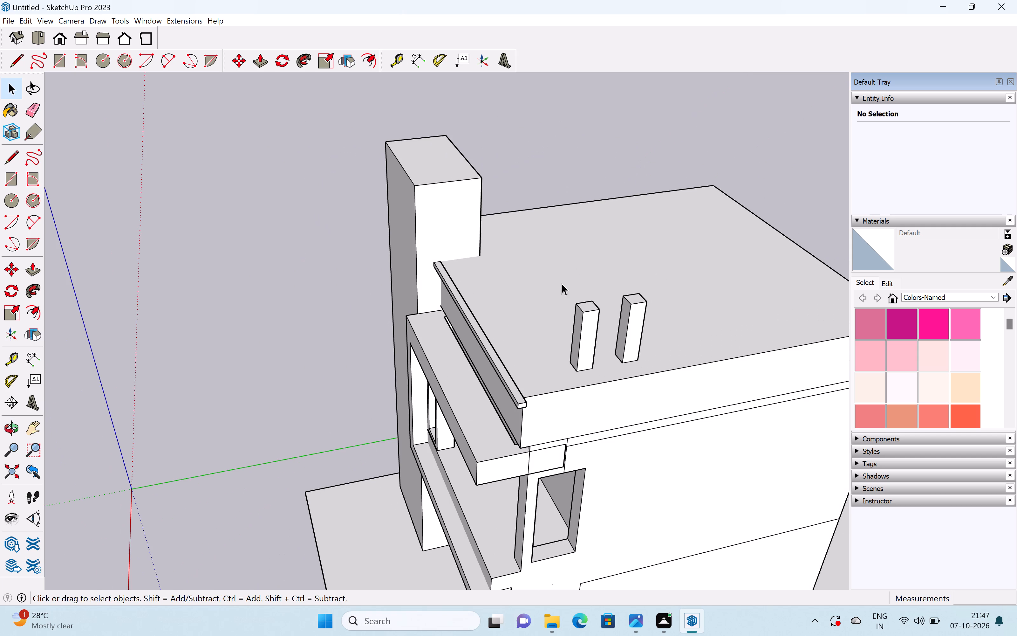
triple_click(584, 322)
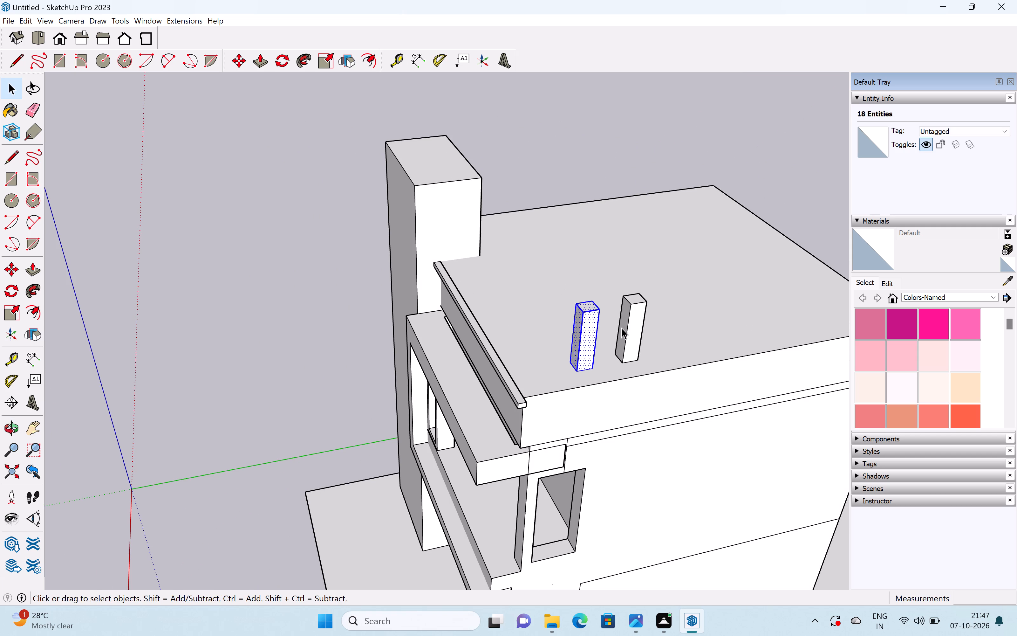
left_click(625, 328)
triple_click(627, 330)
left_click(628, 331)
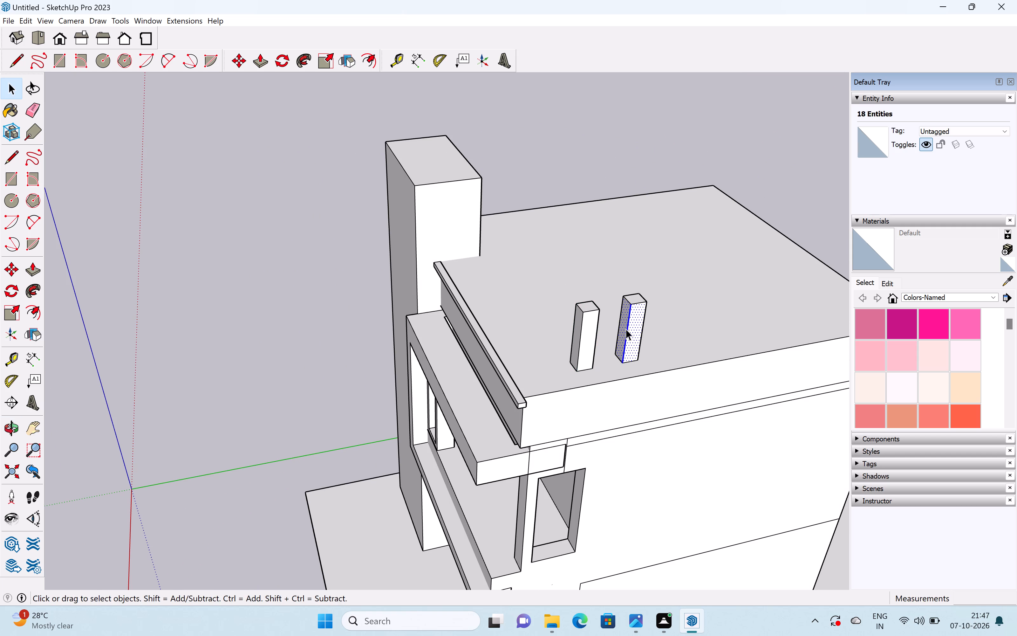
triple_click(581, 343, "ctrl")
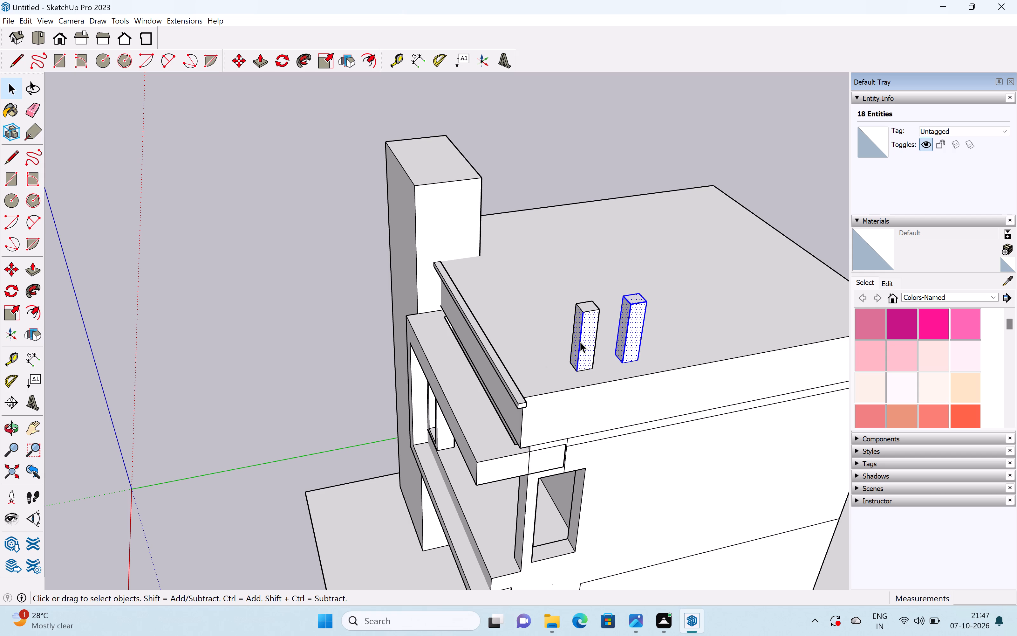
key("m")
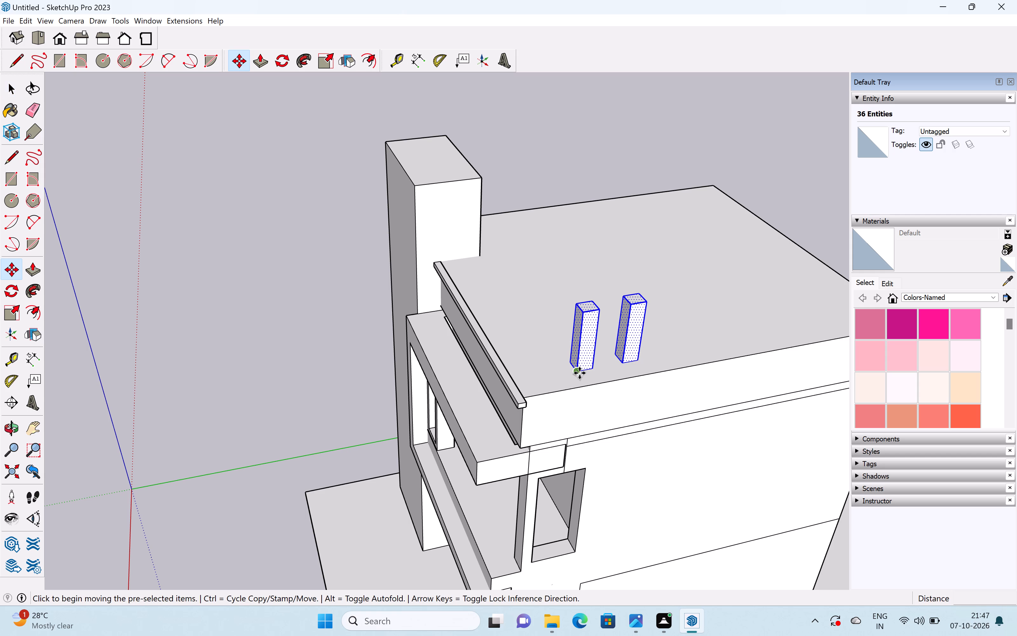
left_click(579, 373)
left_click(534, 380)
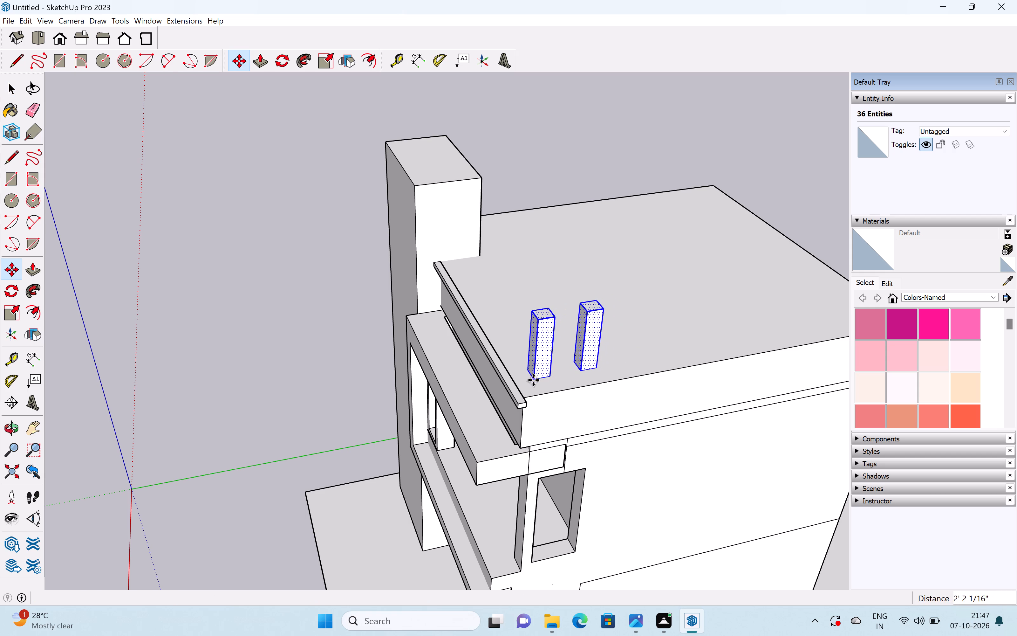
Open the main building group and Push/Pull the tower's upper rear face outward about 10 3/4".
scroll(546, 367, "down", 3)
middle_click_drag(428, 382, 809, 356)
scroll(448, 224, "down", 5)
middle_click_drag(314, 306, 783, 396)
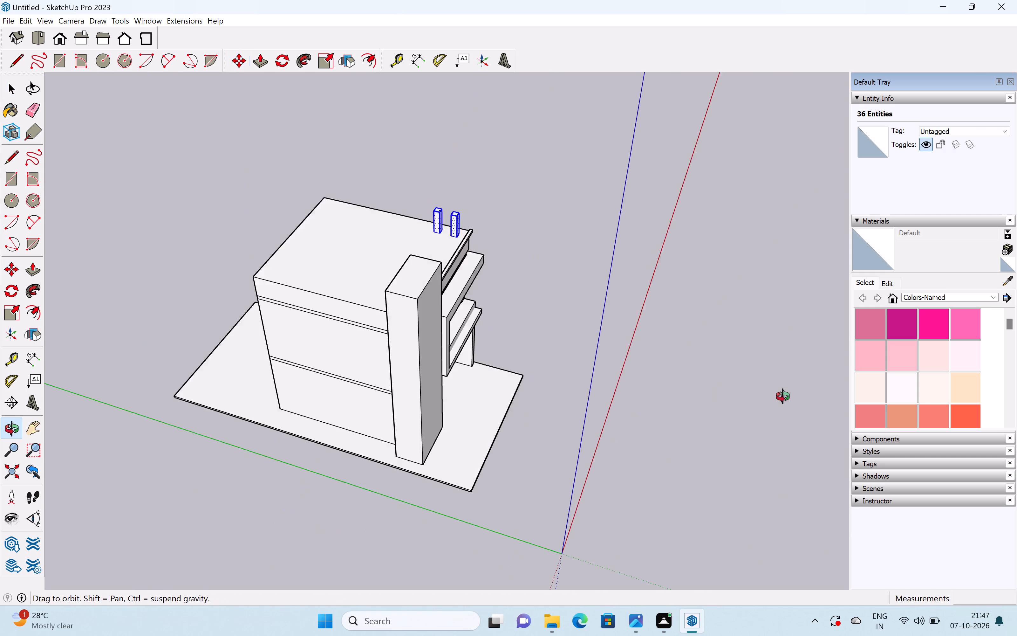
middle_click_drag(783, 396, 783, 395)
key("space")
middle_click_drag(409, 341, 835, 310)
scroll(423, 370, "up", 4)
key("space")
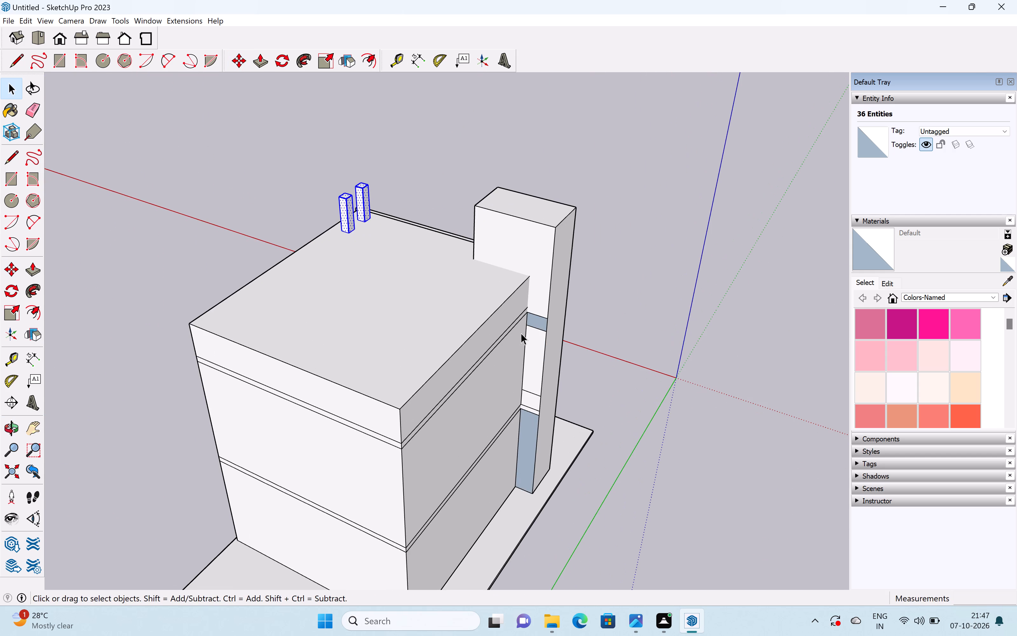
left_click(538, 295)
triple_click(538, 295)
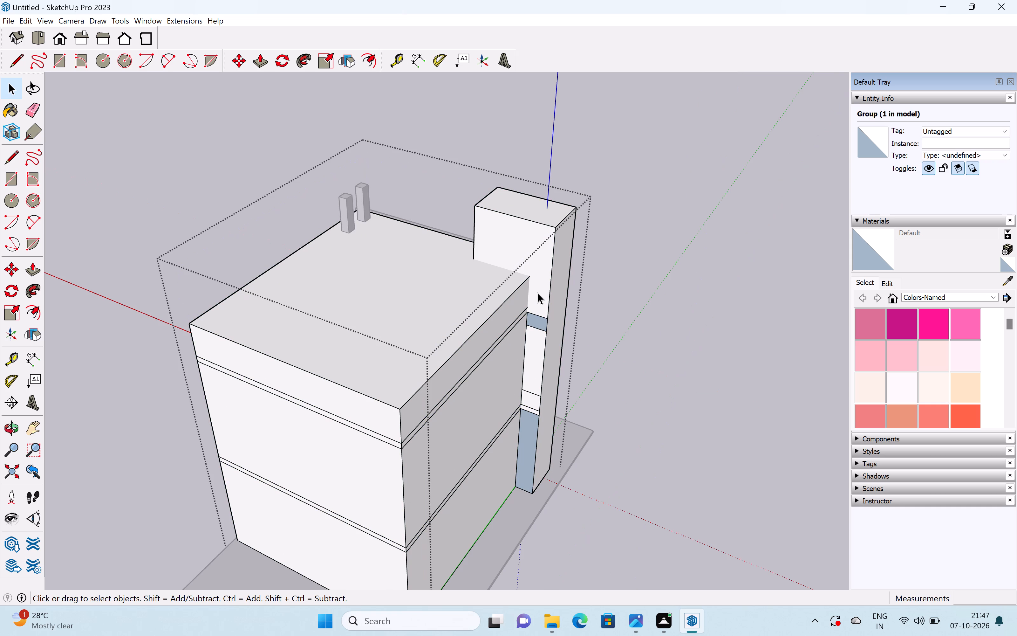
key("p")
left_click_drag(536, 287, 530, 292)
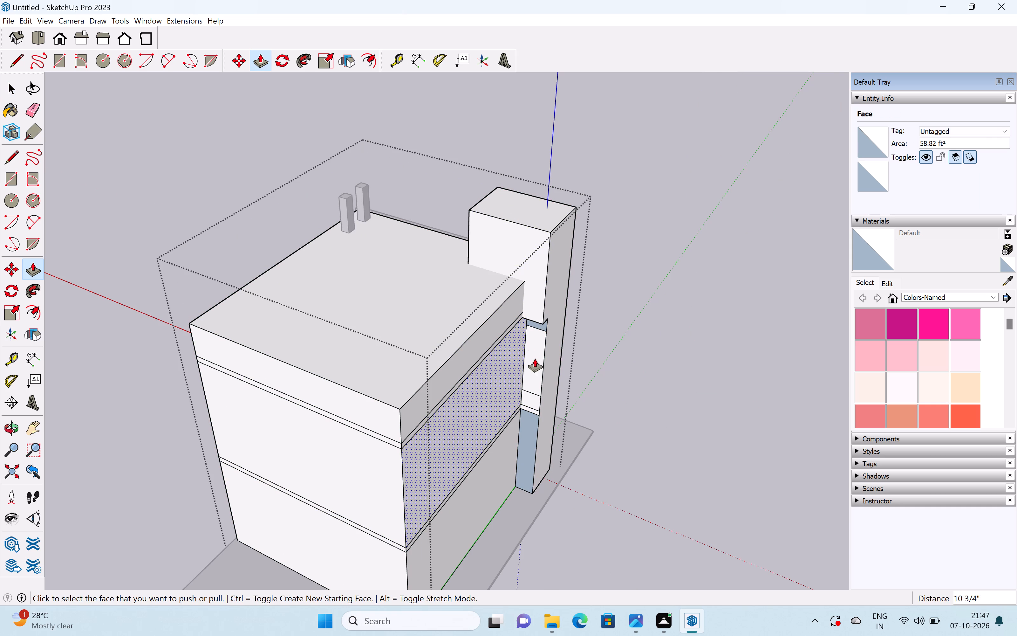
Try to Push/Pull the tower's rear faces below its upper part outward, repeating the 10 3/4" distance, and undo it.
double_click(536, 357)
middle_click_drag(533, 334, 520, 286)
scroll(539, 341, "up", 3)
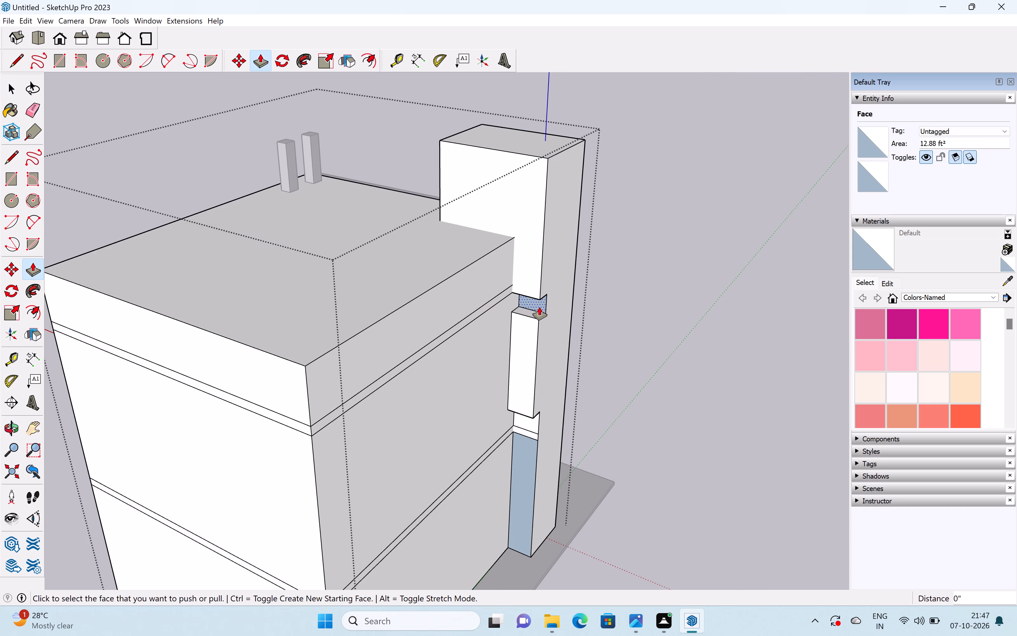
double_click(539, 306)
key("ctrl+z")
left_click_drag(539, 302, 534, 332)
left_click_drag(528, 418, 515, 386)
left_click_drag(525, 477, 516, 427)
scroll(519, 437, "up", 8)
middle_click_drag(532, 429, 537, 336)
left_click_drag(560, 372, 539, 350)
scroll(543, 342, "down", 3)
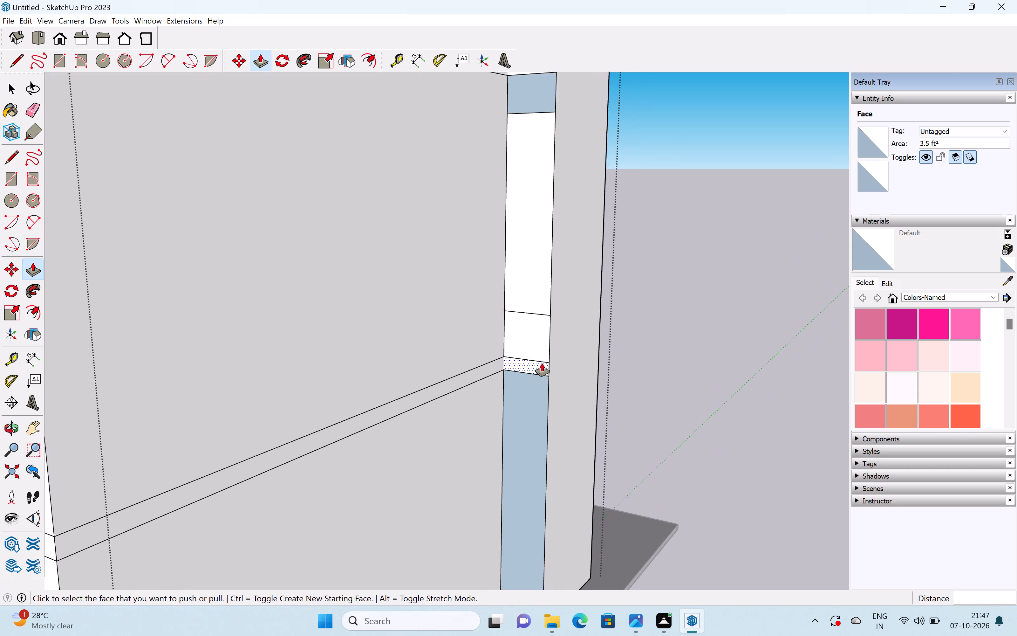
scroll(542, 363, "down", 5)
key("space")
Push/Pull the tower's upper rear face outward about another 1' 7 9/16".
scroll(536, 250, "down", 10)
middle_click_drag(532, 250, 412, 394)
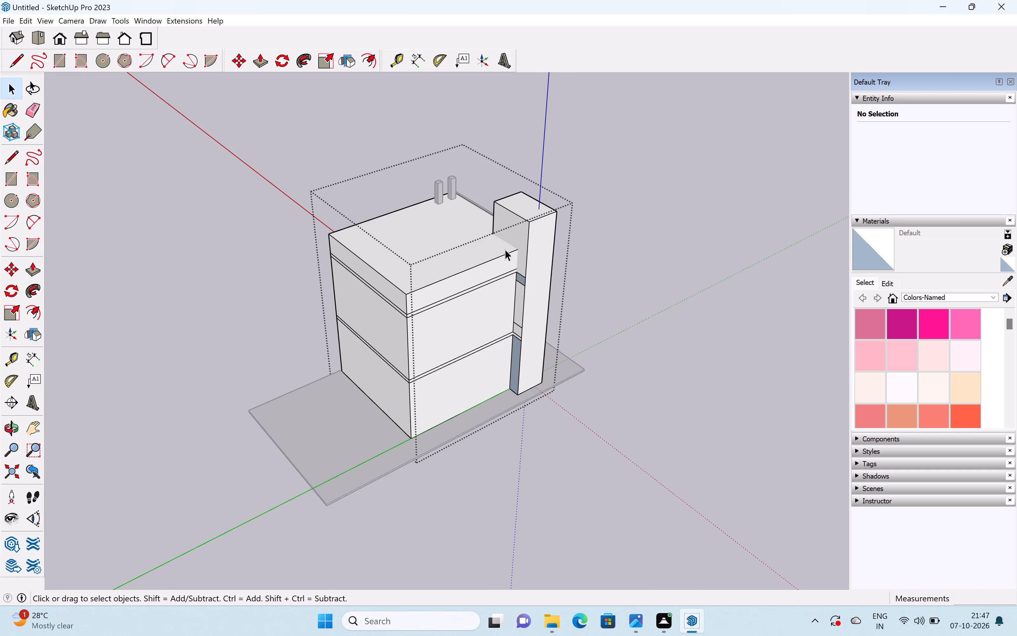
scroll(508, 240, "up", 5)
key("p")
left_click_drag(517, 237, 506, 254)
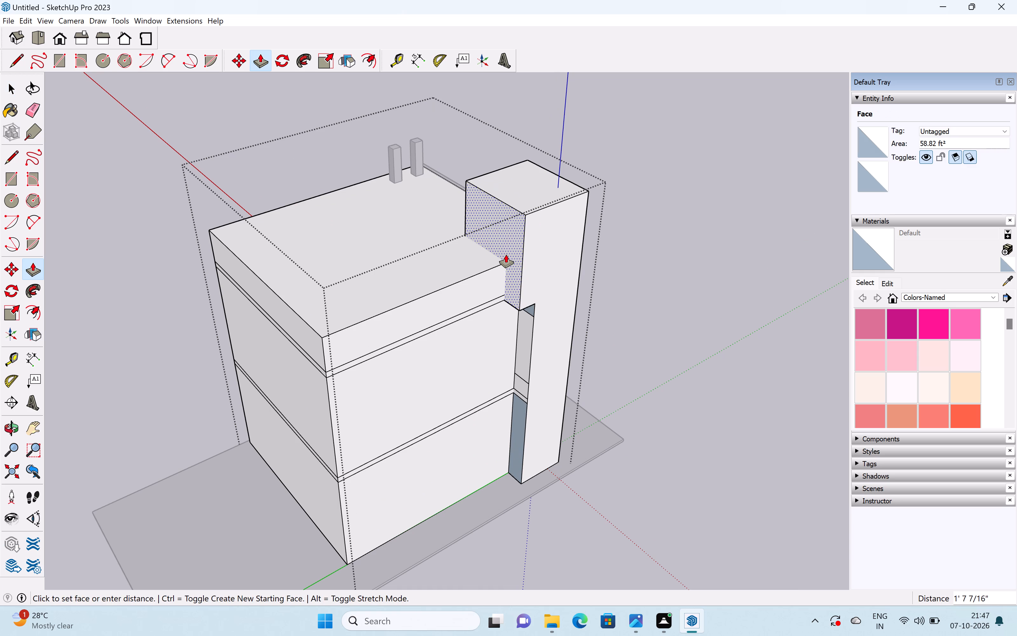
left_click_drag(506, 254, 506, 255)
Close the main building group to work at the top level of the model.
scroll(522, 254, "down", 2)
scroll(523, 254, "up", 1)
scroll(524, 255, "down", 2)
middle_click_drag(623, 263, 58, 362)
middle_click_drag(413, 312, 124, 224)
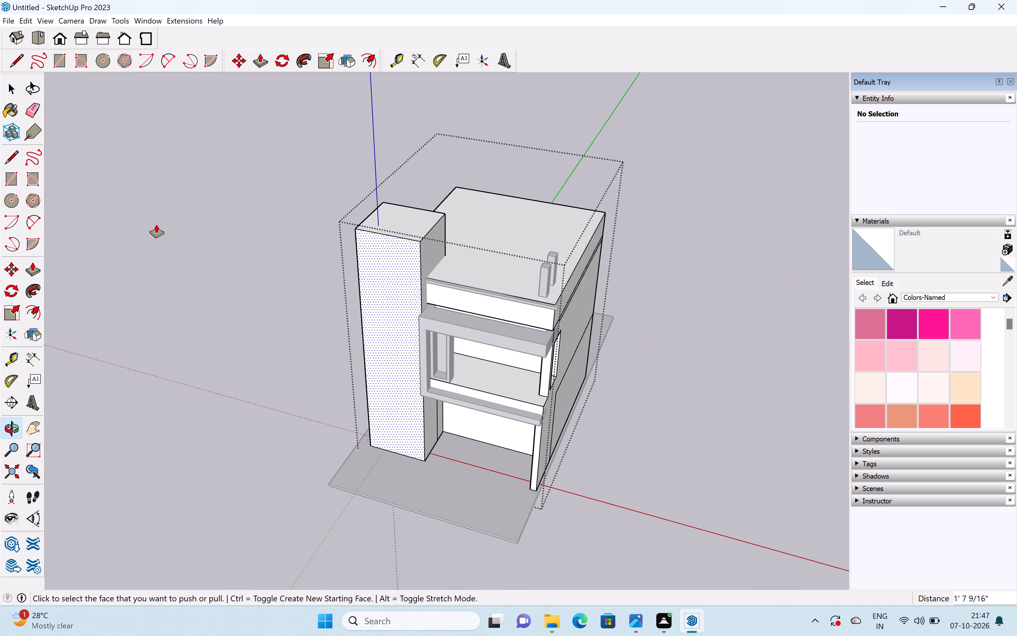
key("space")
middle_click_drag(379, 259, 436, 260)
scroll(435, 264, "up", 3)
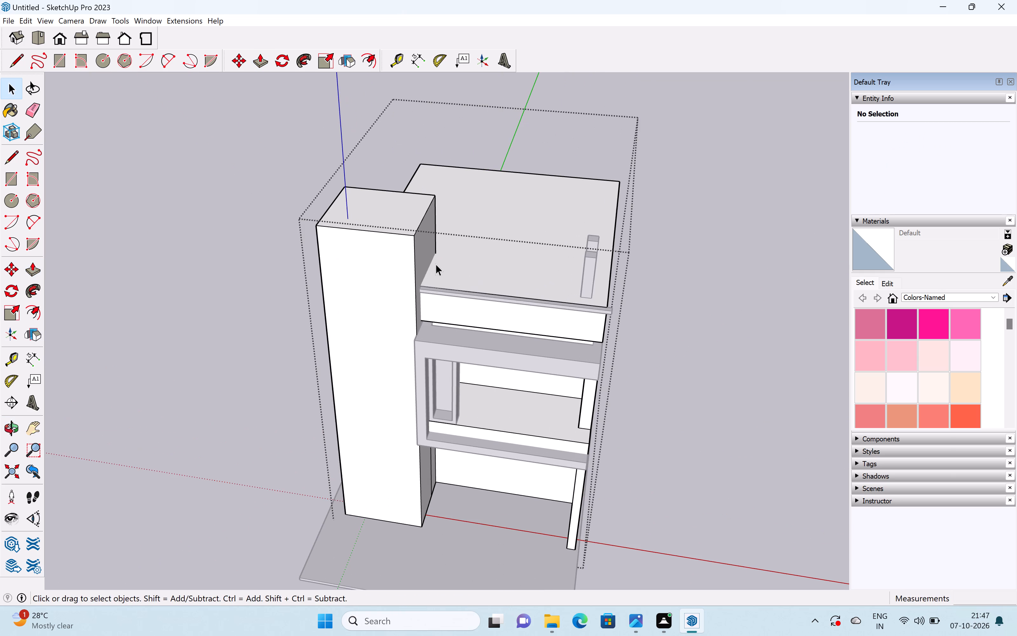
key("r")
scroll(430, 247, "up", 2)
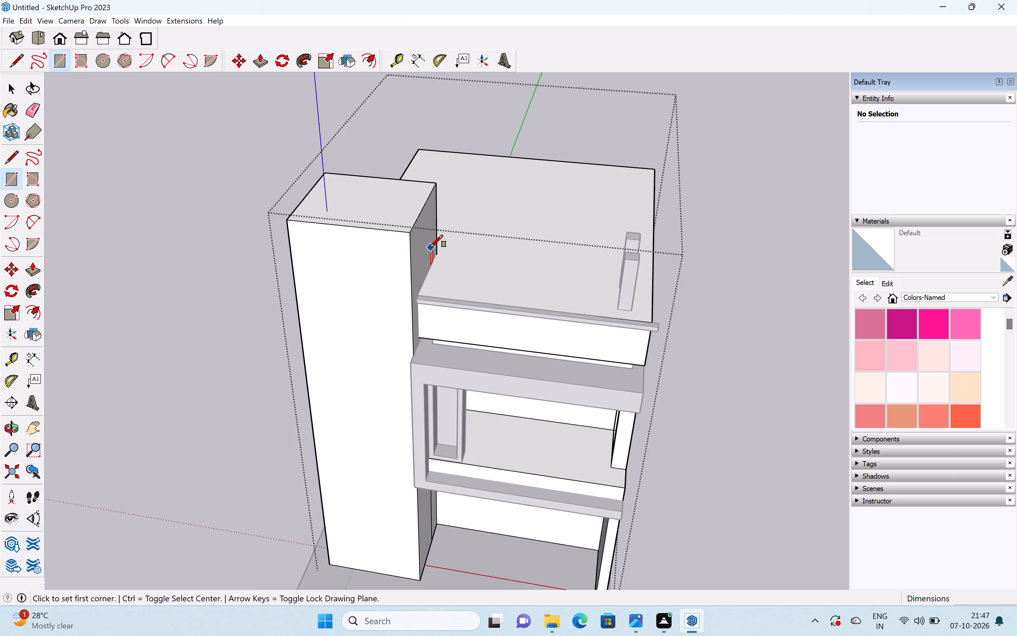
scroll(430, 247, "up", 3)
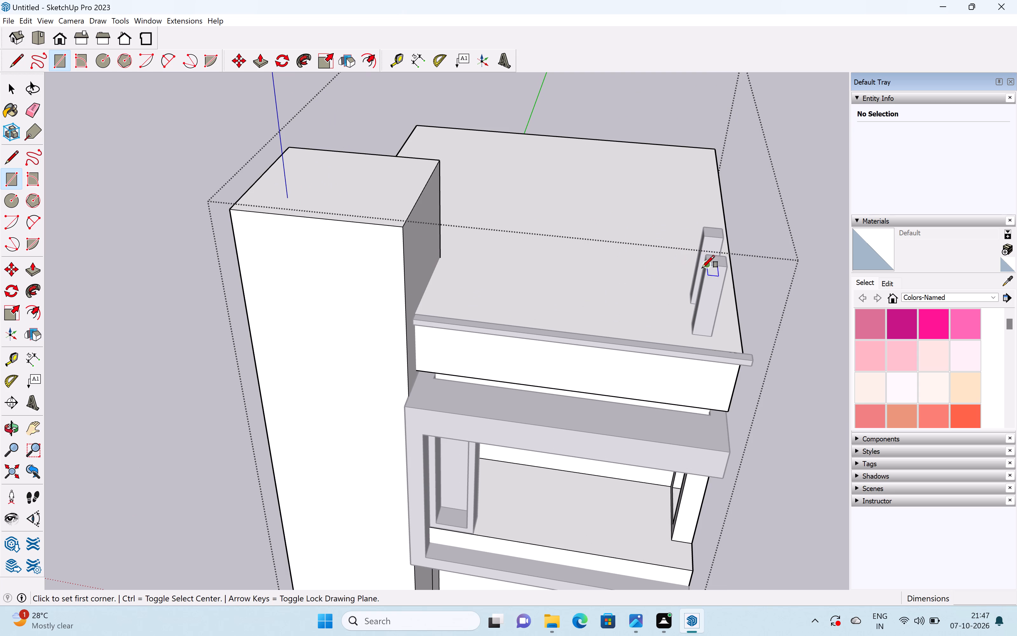
key("space")
scroll(665, 311, "down", 2)
scroll(665, 312, "up", 1)
scroll(663, 312, "down", 2)
middle_click_drag(586, 329, 601, 306)
left_click(773, 411)
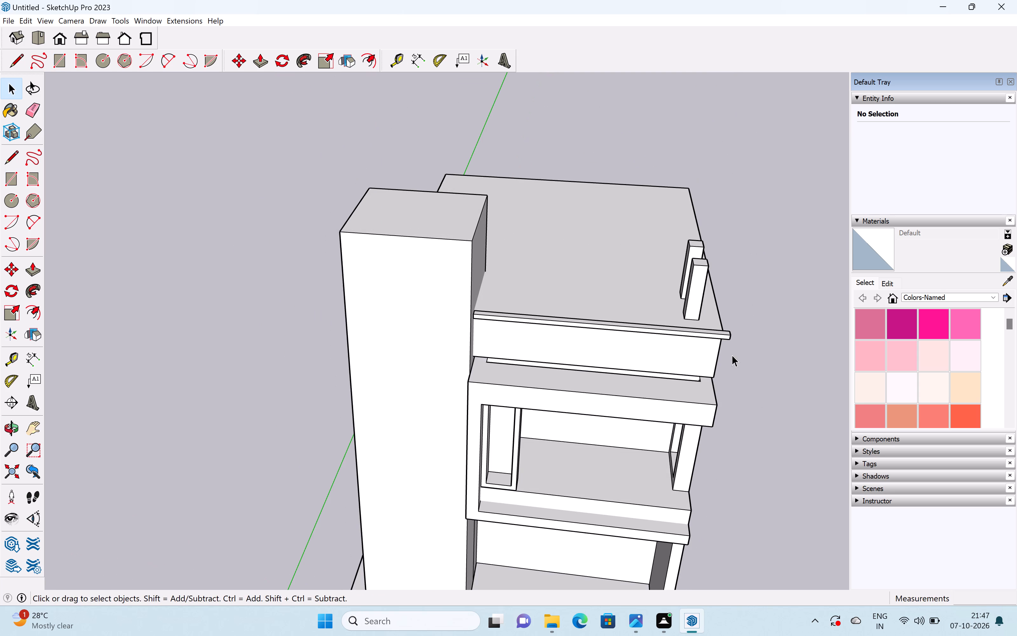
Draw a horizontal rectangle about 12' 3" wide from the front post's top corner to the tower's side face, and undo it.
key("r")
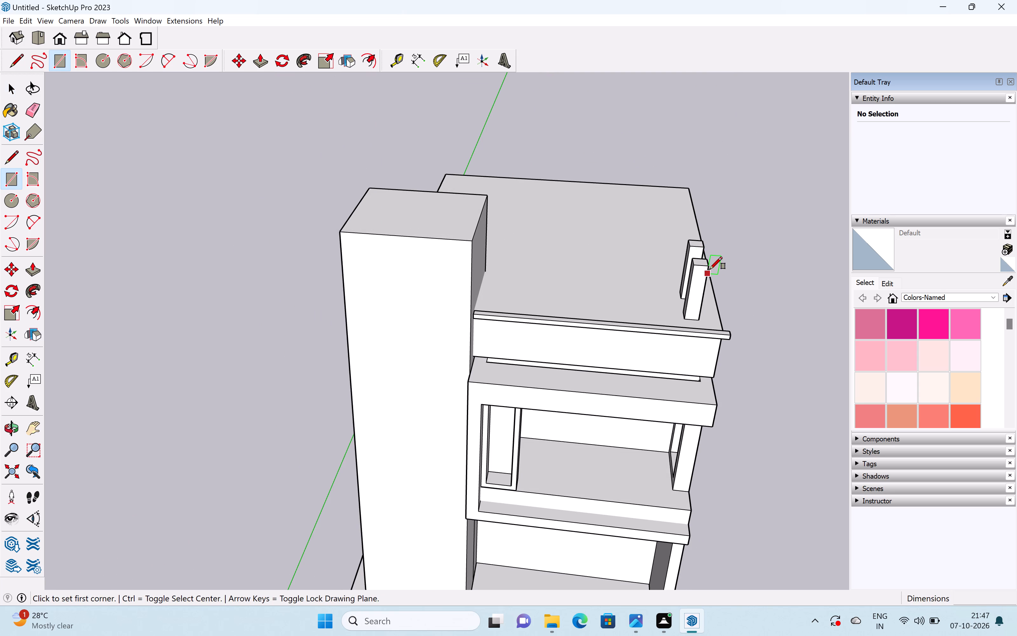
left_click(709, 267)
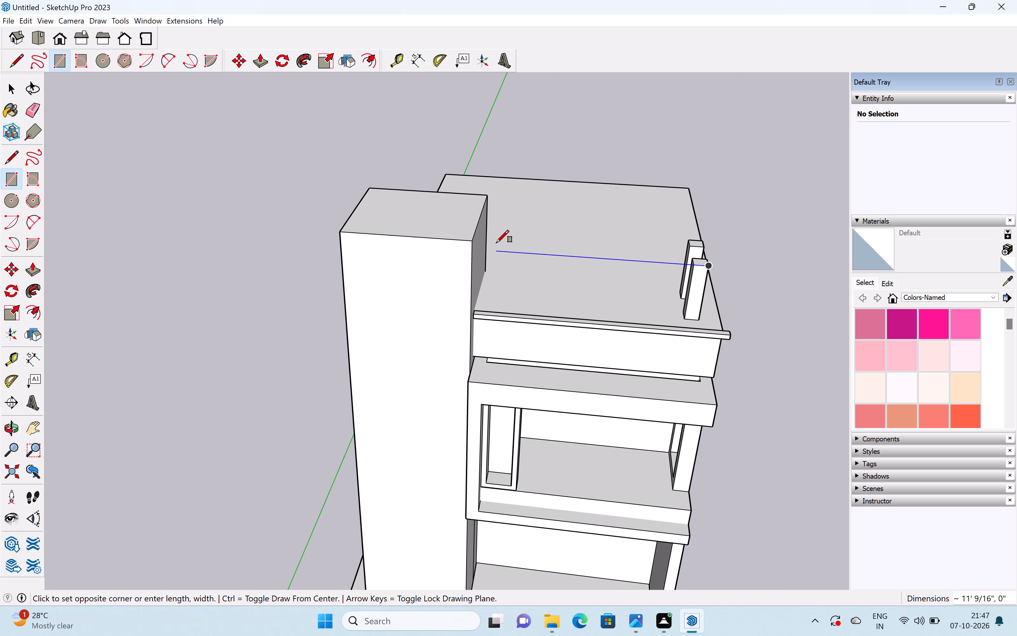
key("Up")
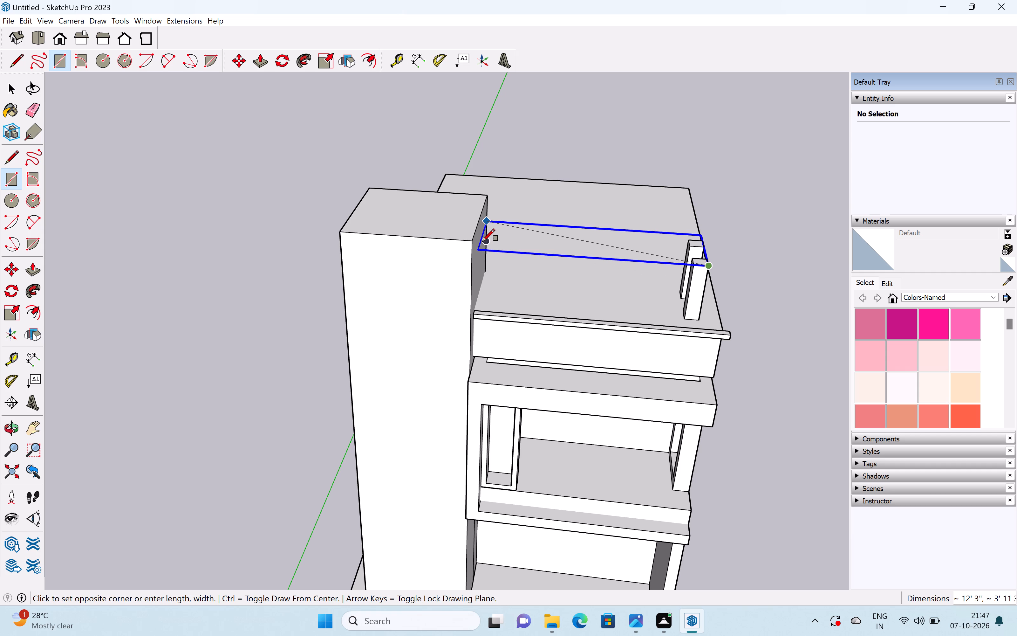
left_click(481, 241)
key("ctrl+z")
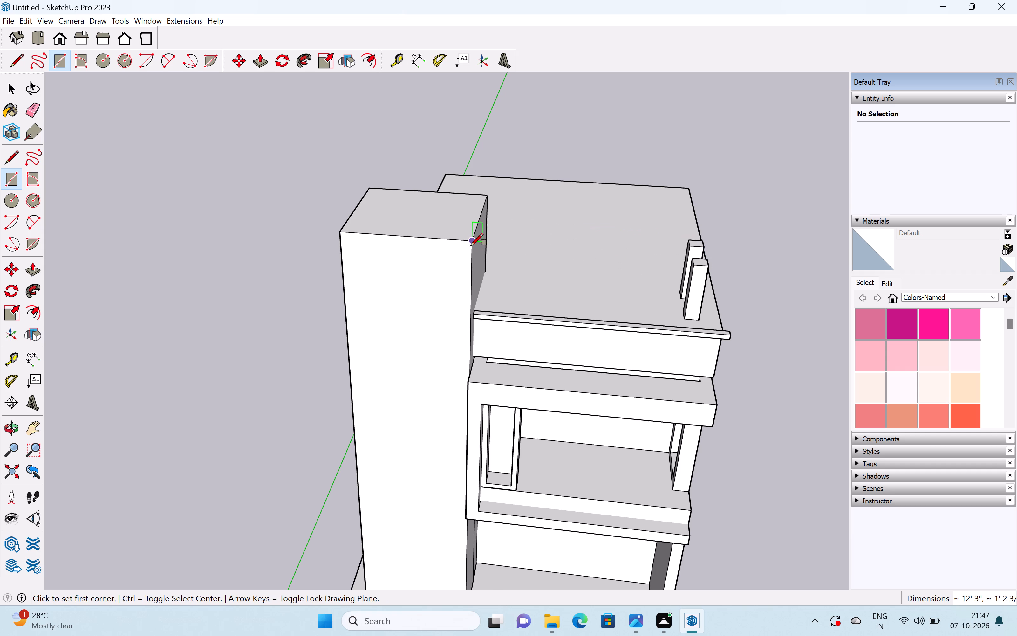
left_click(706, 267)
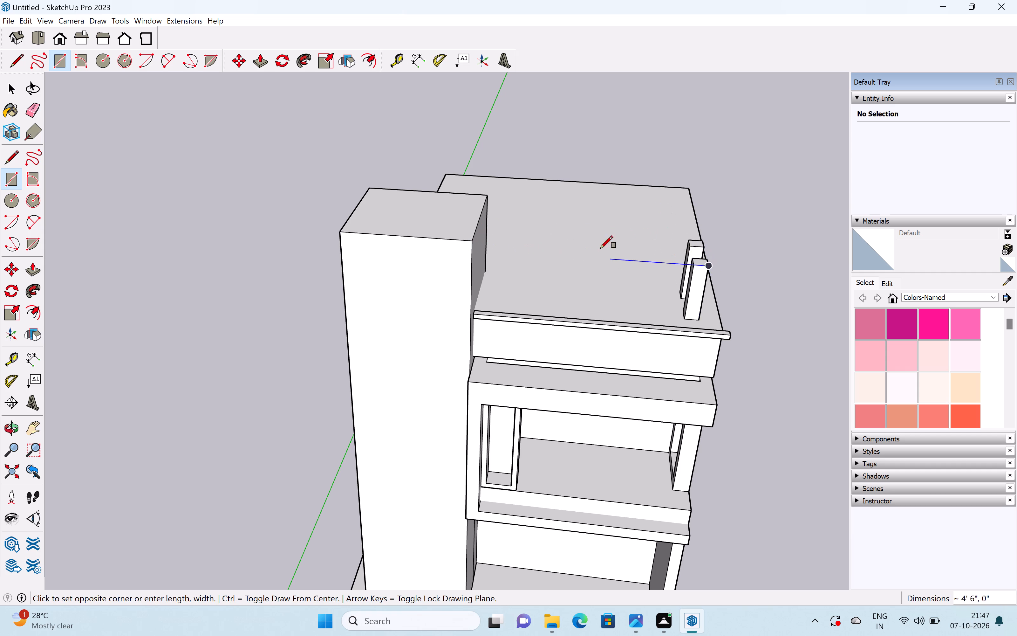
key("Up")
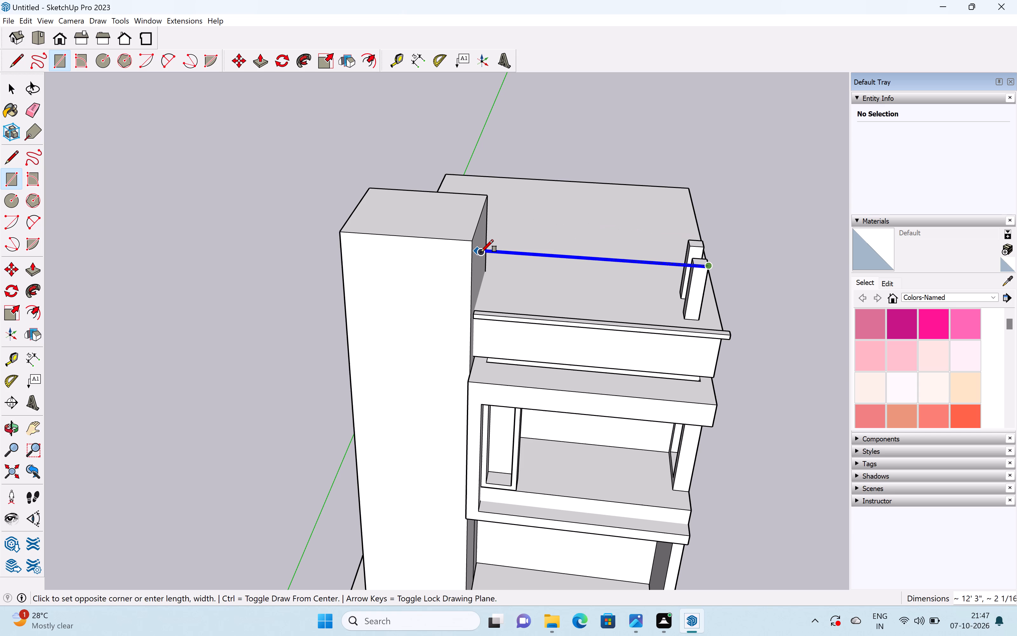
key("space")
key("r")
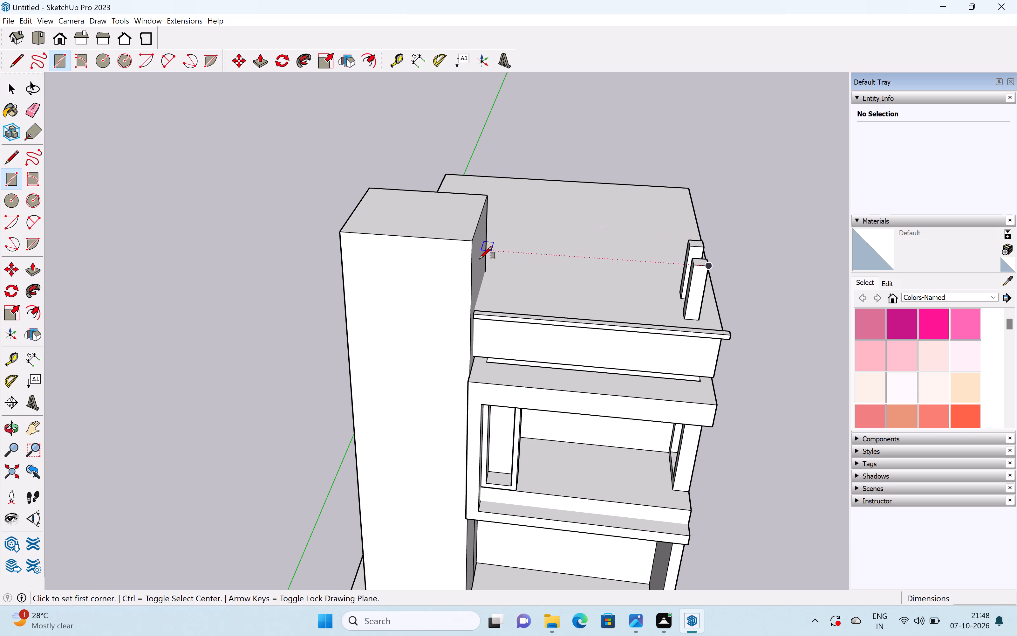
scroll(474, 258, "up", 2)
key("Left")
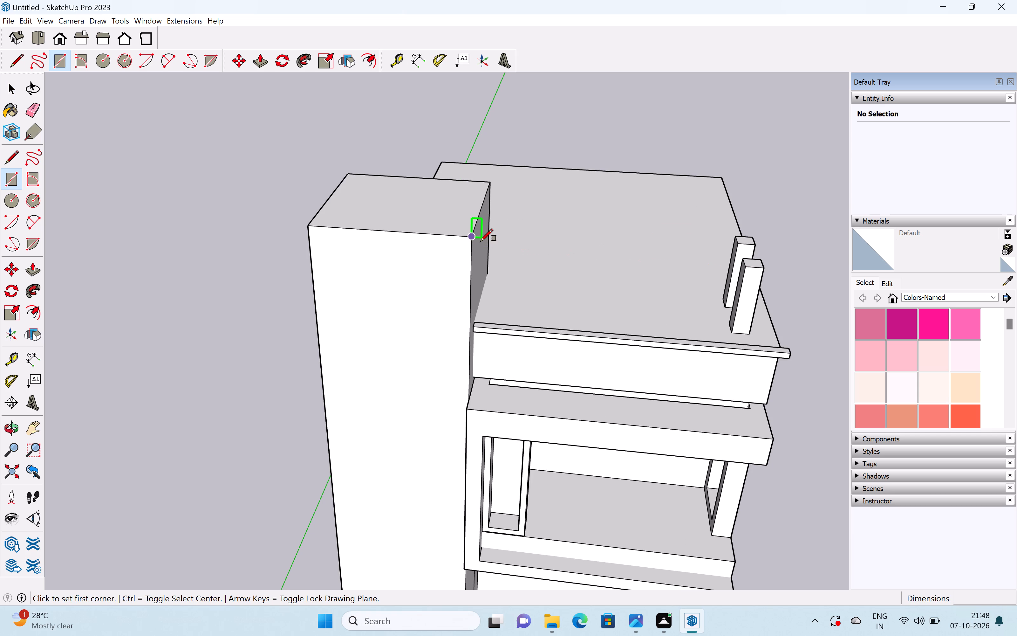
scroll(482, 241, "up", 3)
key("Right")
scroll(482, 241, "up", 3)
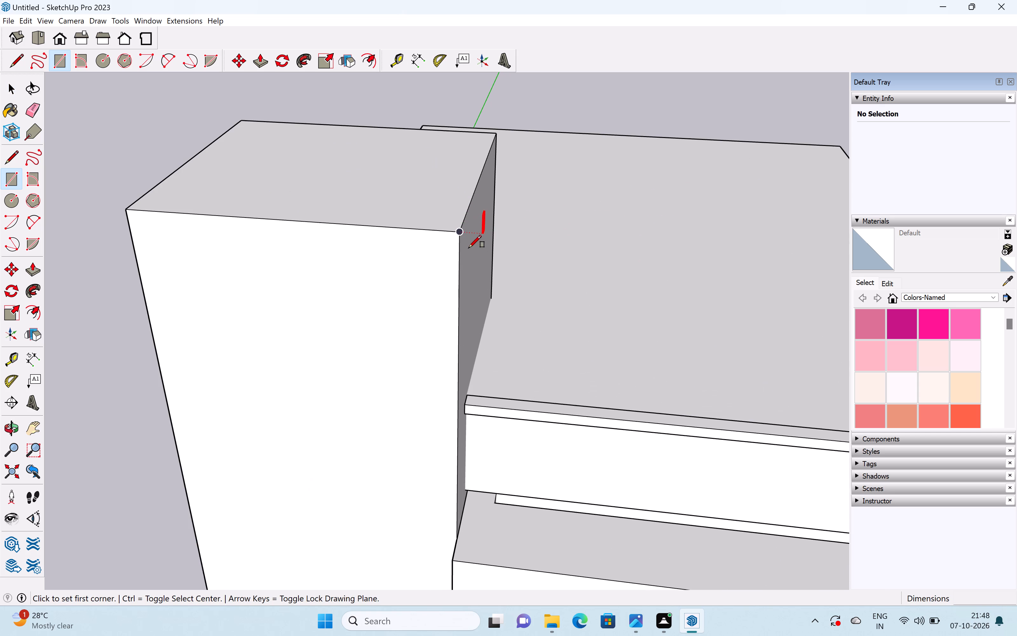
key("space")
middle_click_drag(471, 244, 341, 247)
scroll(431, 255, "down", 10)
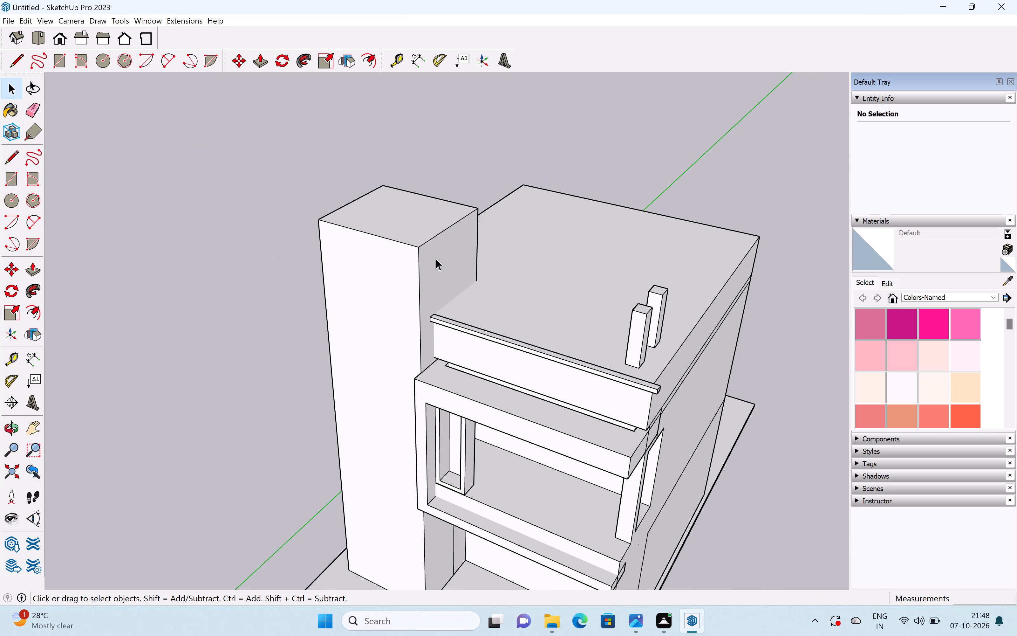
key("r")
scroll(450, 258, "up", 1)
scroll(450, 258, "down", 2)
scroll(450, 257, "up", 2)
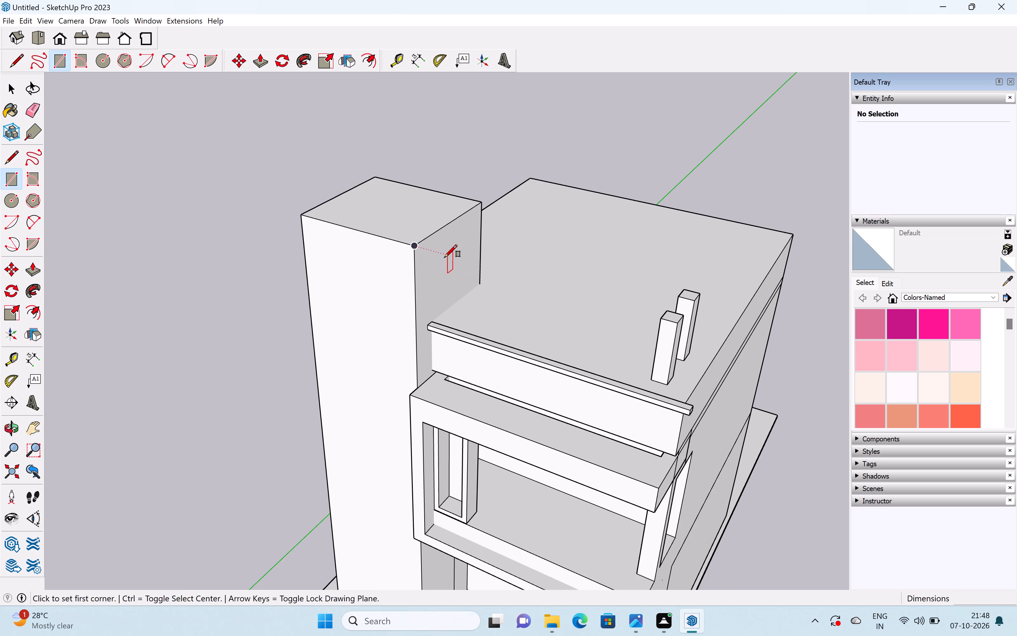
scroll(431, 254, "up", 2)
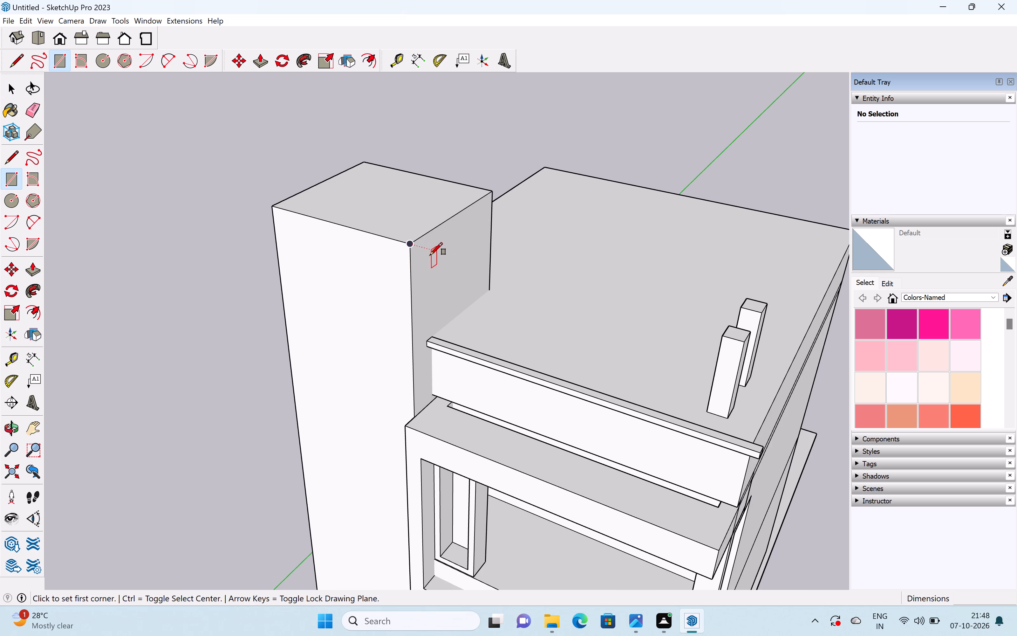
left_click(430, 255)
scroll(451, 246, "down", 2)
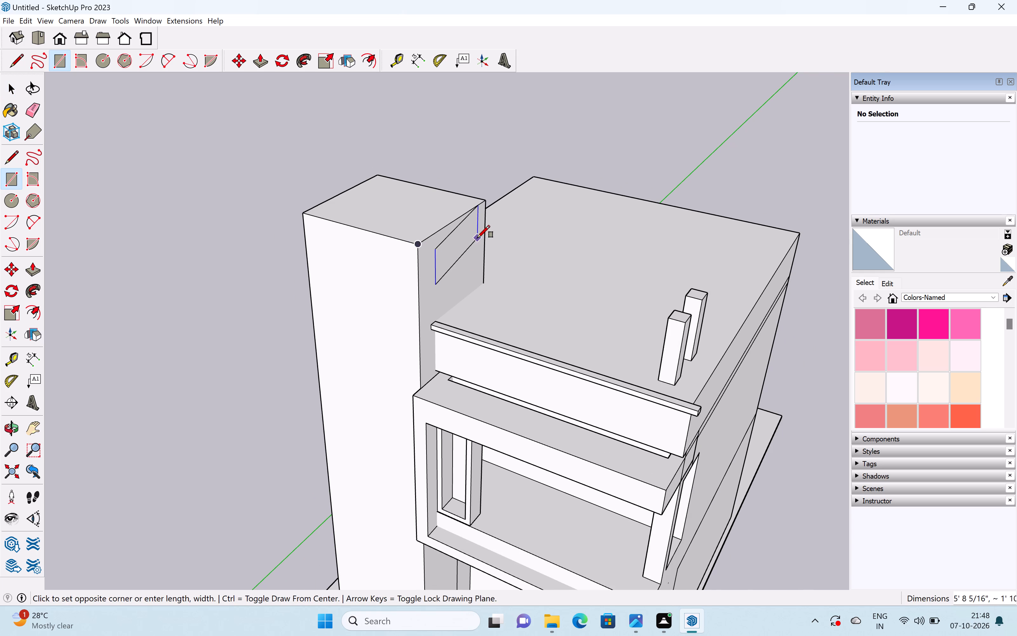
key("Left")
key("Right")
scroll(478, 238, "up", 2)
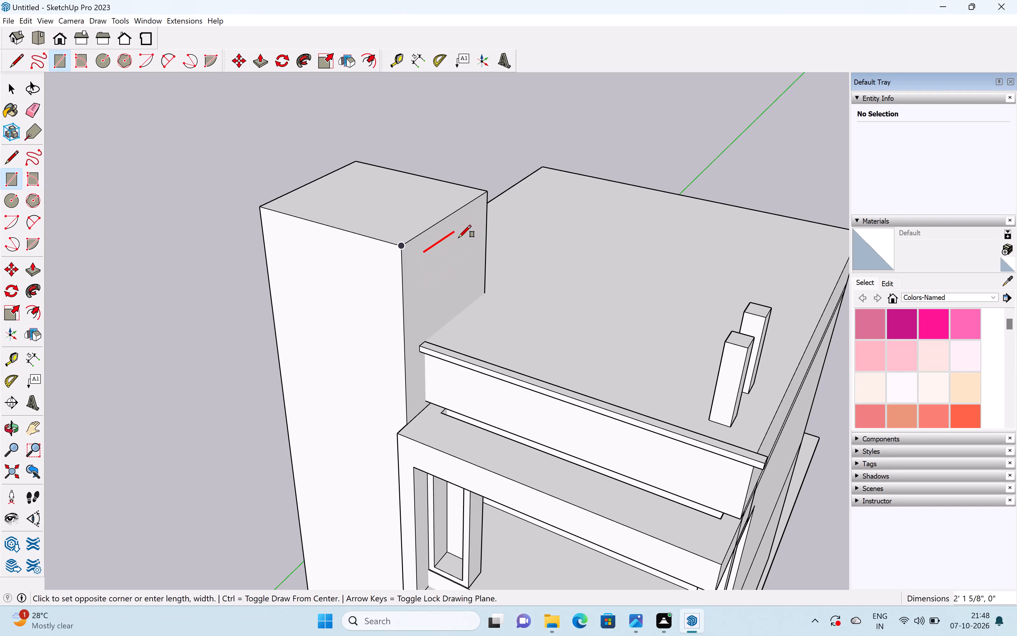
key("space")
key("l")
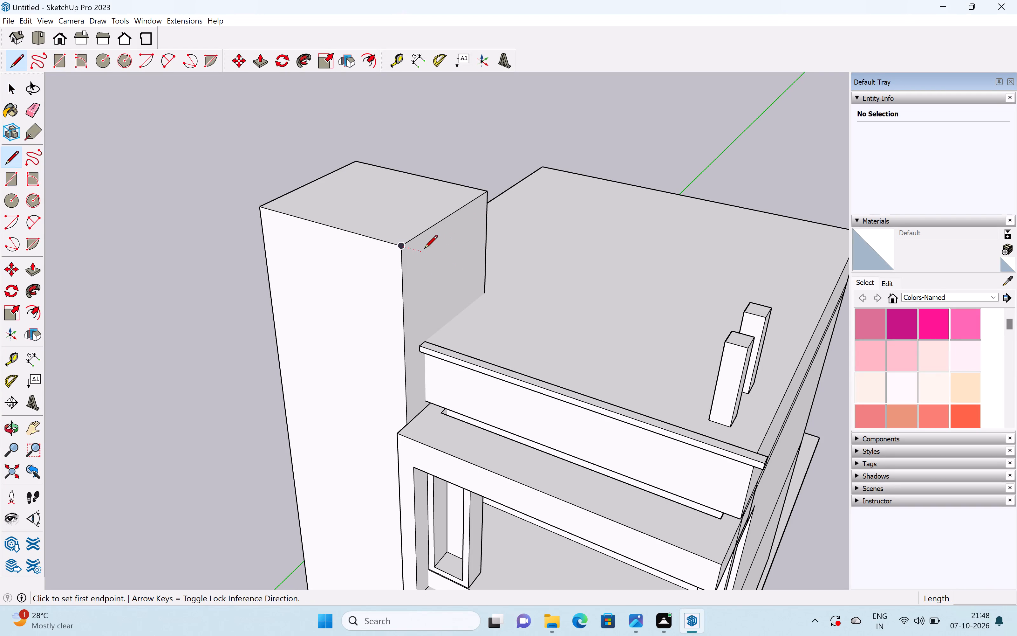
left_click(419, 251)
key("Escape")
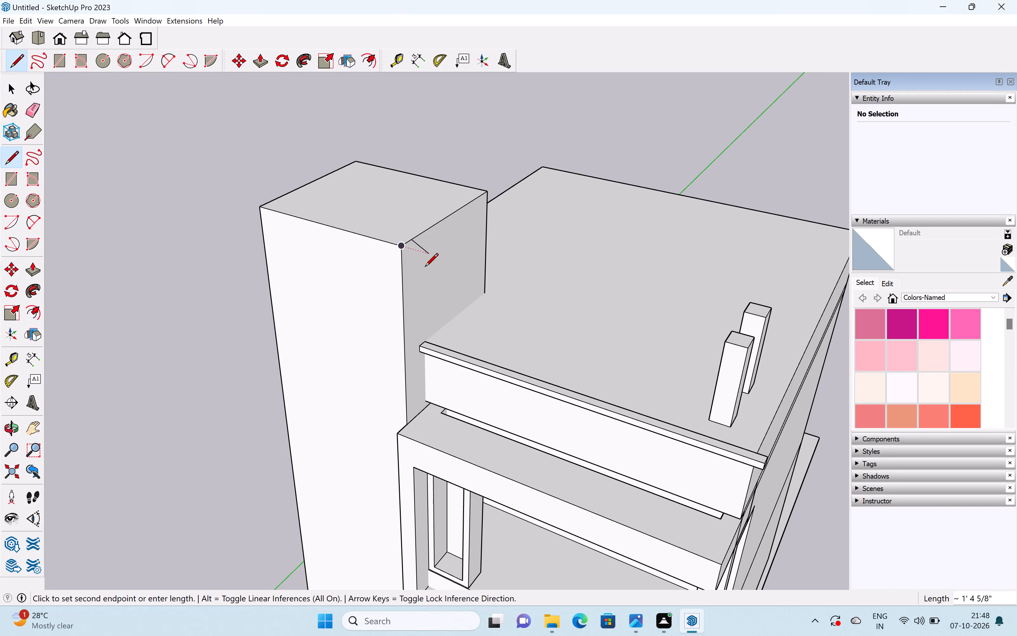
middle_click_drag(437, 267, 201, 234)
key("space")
Draw a horizontally elongated rectangle about 8 11/16" high by 4' 7 5/8" long near the top of the tower's side face above the roof.
scroll(437, 282, "down", 2)
middle_click_drag(412, 269, 360, 255)
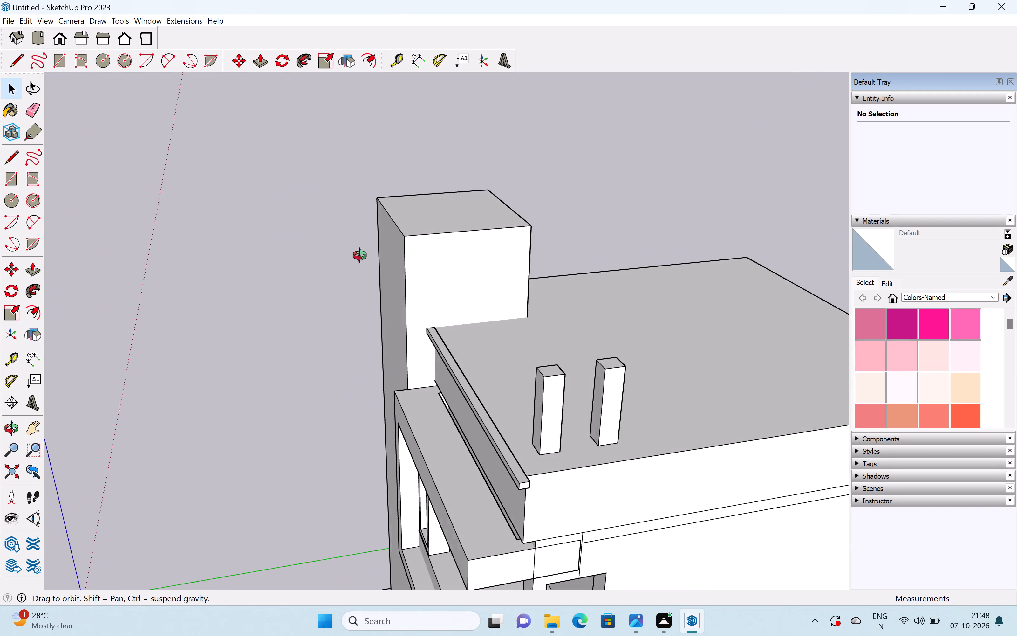
middle_click_drag(360, 255, 357, 255)
key("r")
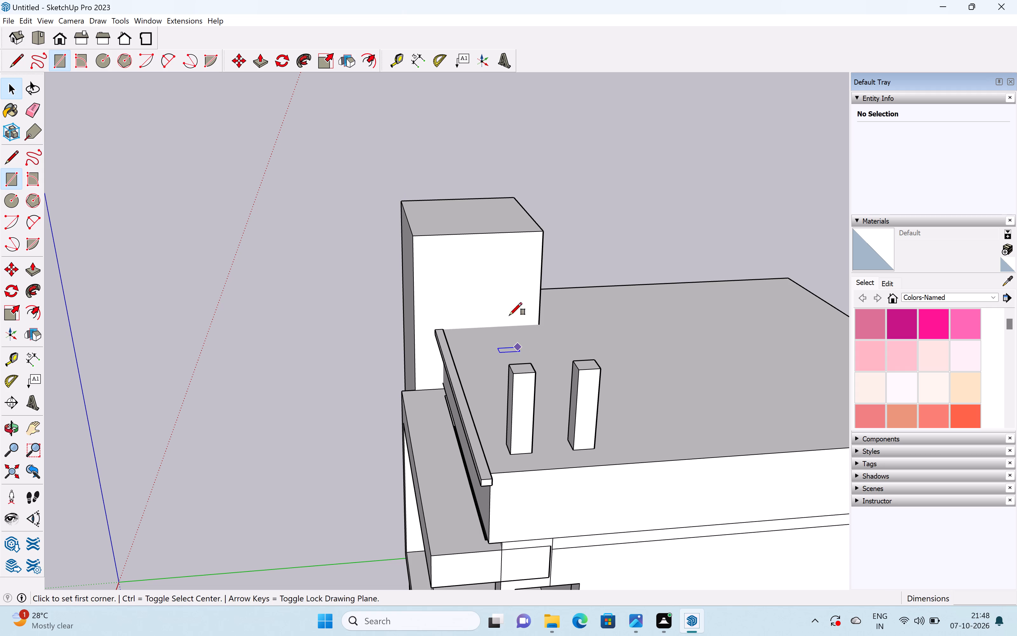
left_click(435, 251)
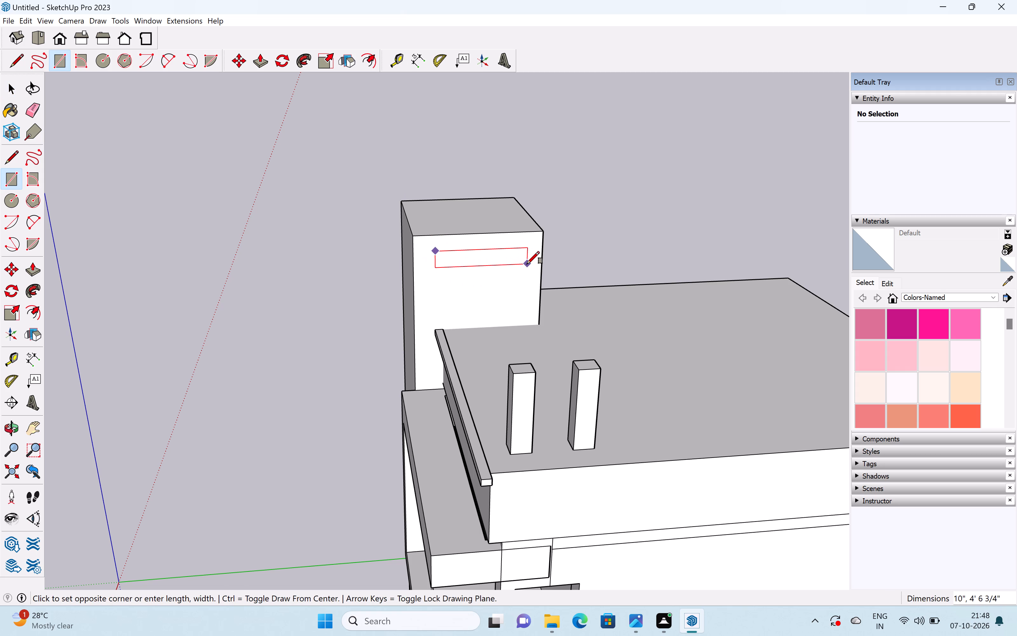
left_click(529, 262)
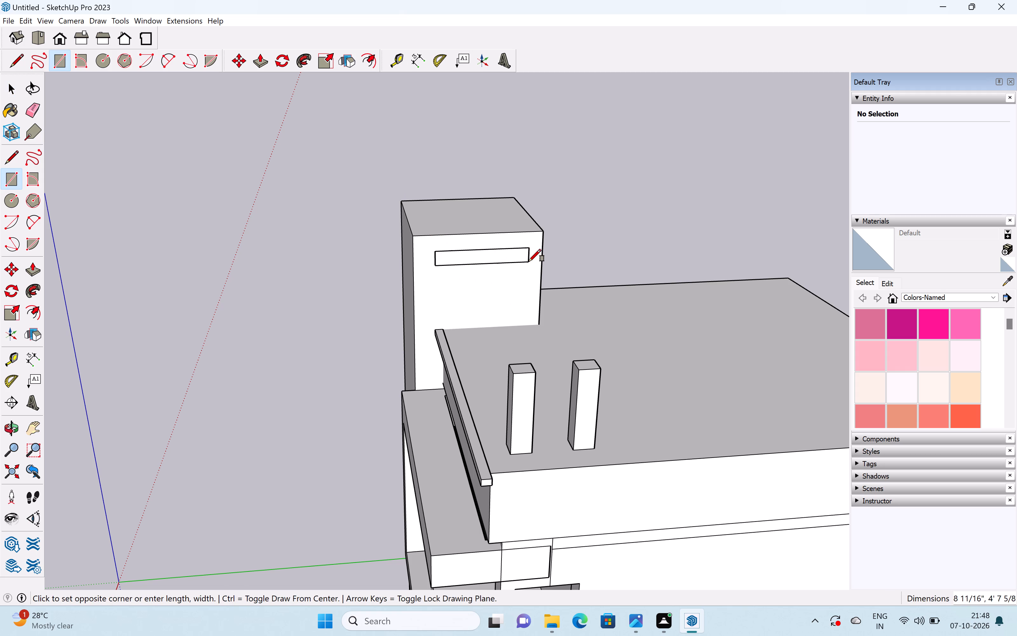
Push/Pull the thin rectangle out from the tower about 12' 9 3/4" to form a slab over both roof posts.
key("space")
key("p")
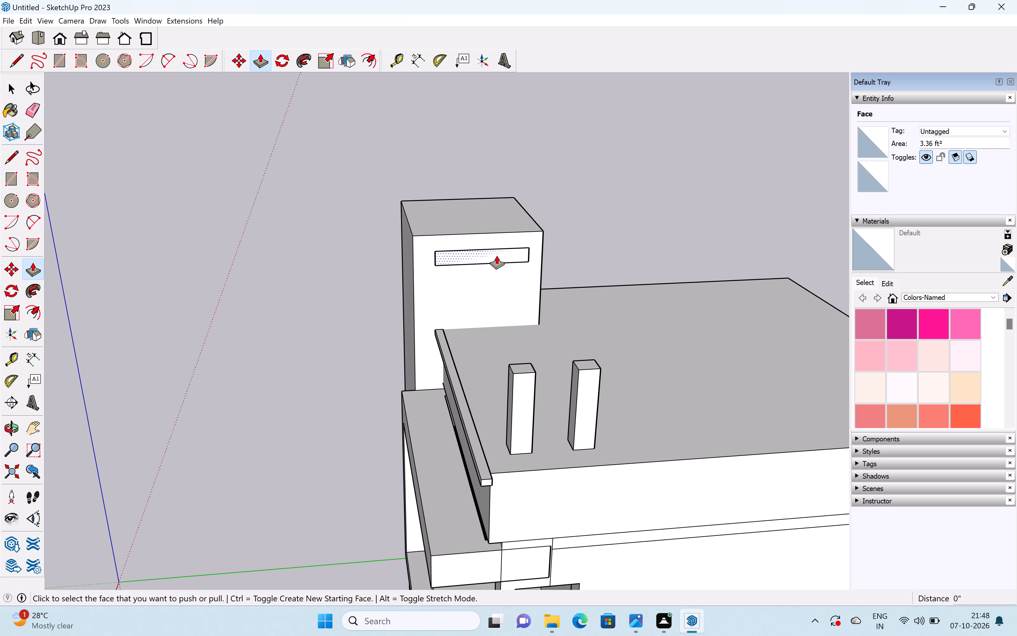
left_click_drag(458, 256, 538, 358)
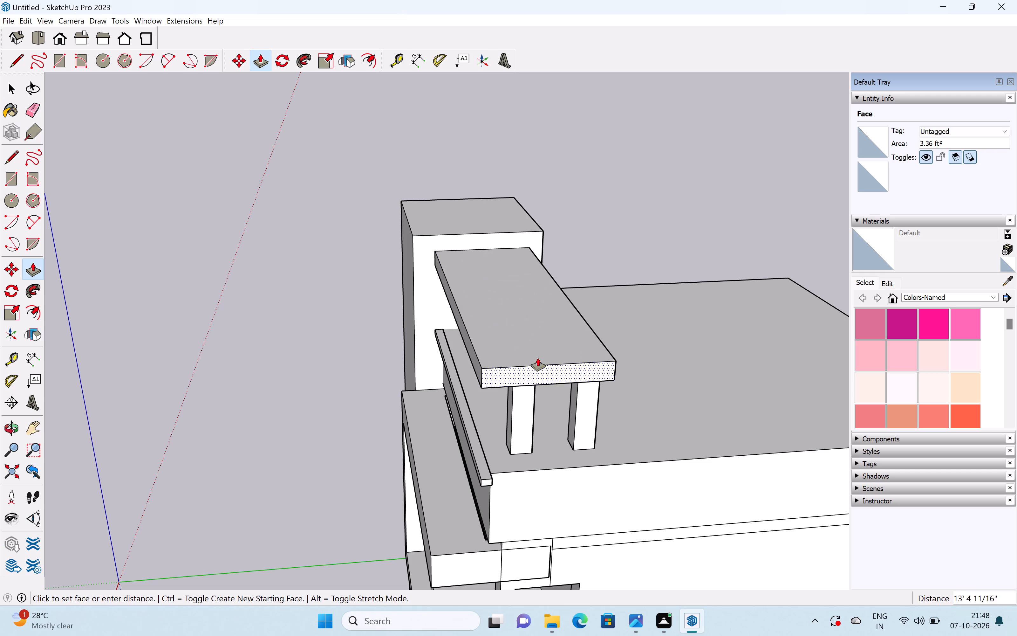
left_click_drag(538, 358, 535, 354)
Examine the new slab and how it sits on the roof posts from several sides of the building.
scroll(523, 324, "down", 3)
middle_click_drag(503, 337, 862, 260)
middle_click_drag(554, 326, 649, 310)
middle_click_drag(566, 294, 558, 278)
middle_click_drag(558, 278, 393, 346)
scroll(392, 346, "up", 1)
scroll(556, 315, "up", 1)
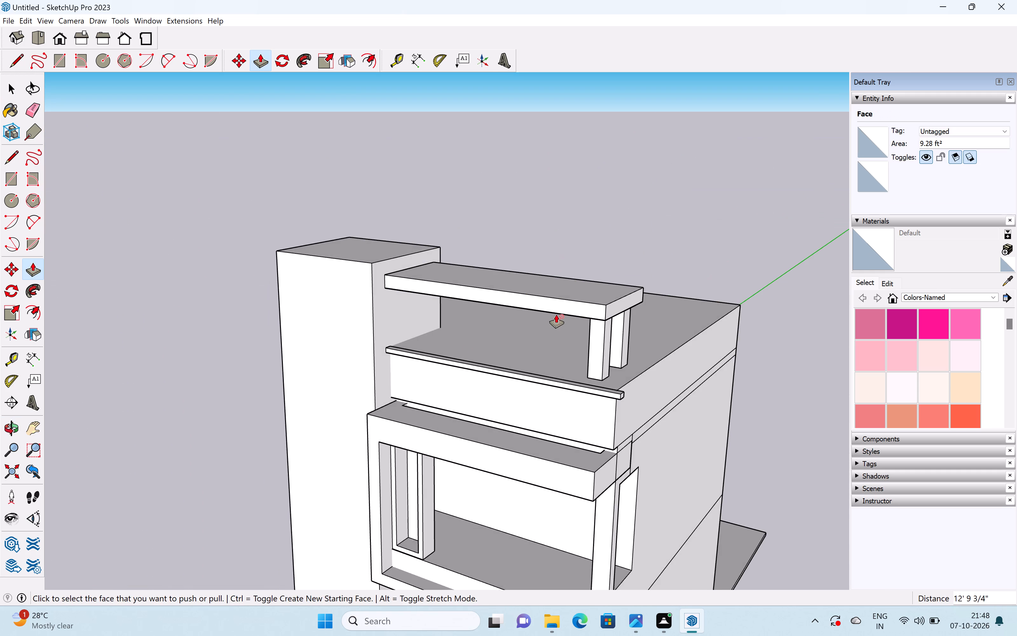
scroll(556, 315, "up", 1)
left_click(564, 306)
key("space")
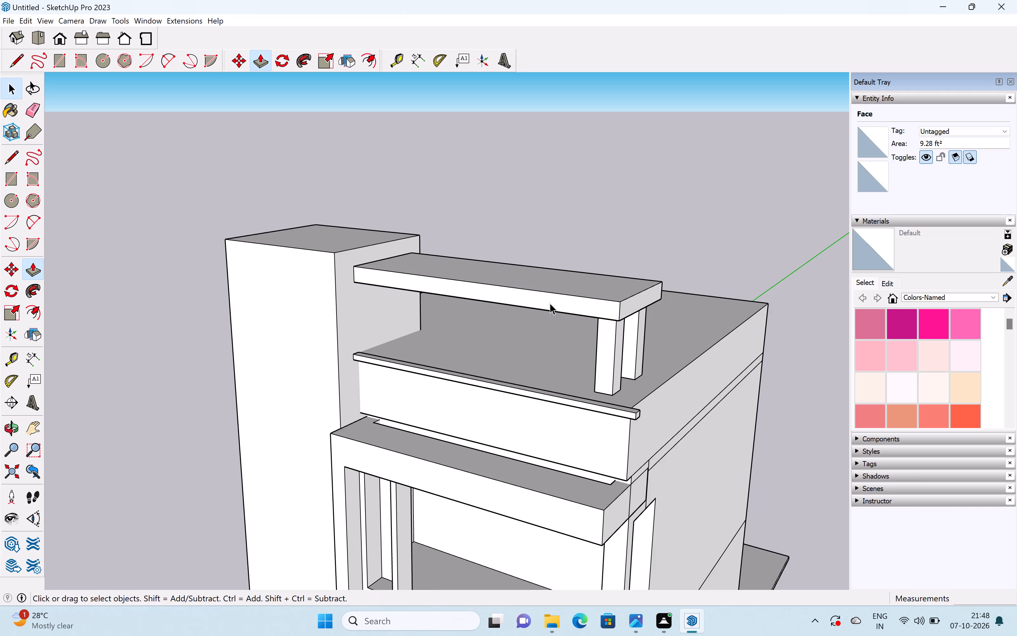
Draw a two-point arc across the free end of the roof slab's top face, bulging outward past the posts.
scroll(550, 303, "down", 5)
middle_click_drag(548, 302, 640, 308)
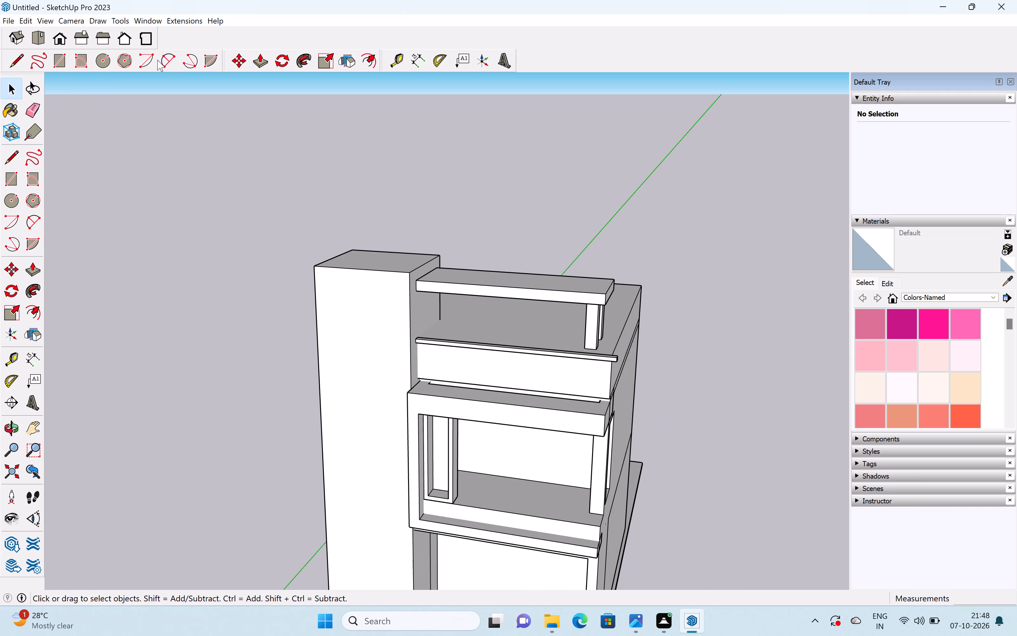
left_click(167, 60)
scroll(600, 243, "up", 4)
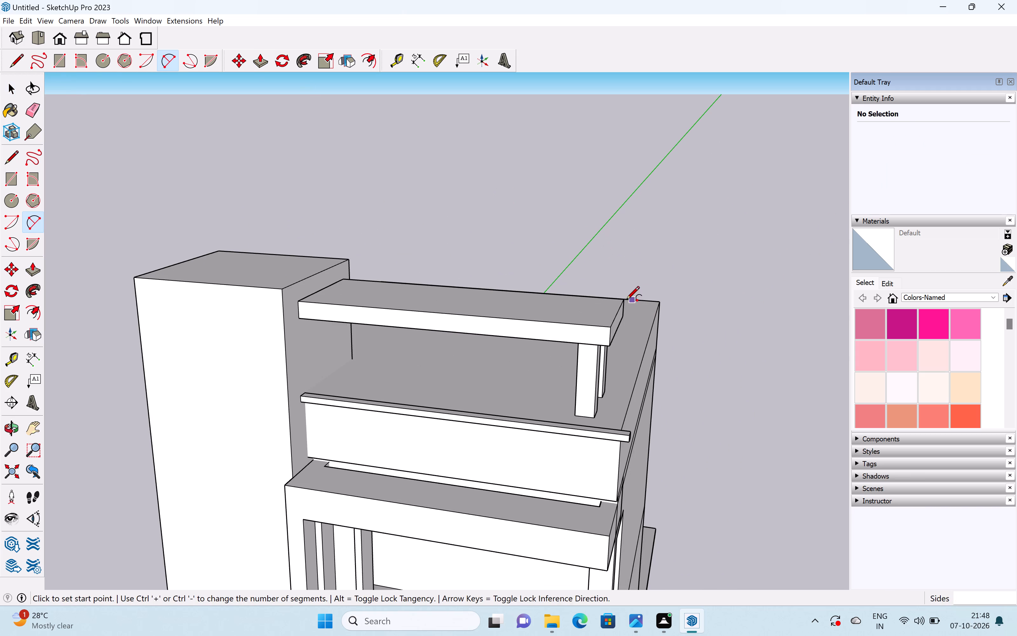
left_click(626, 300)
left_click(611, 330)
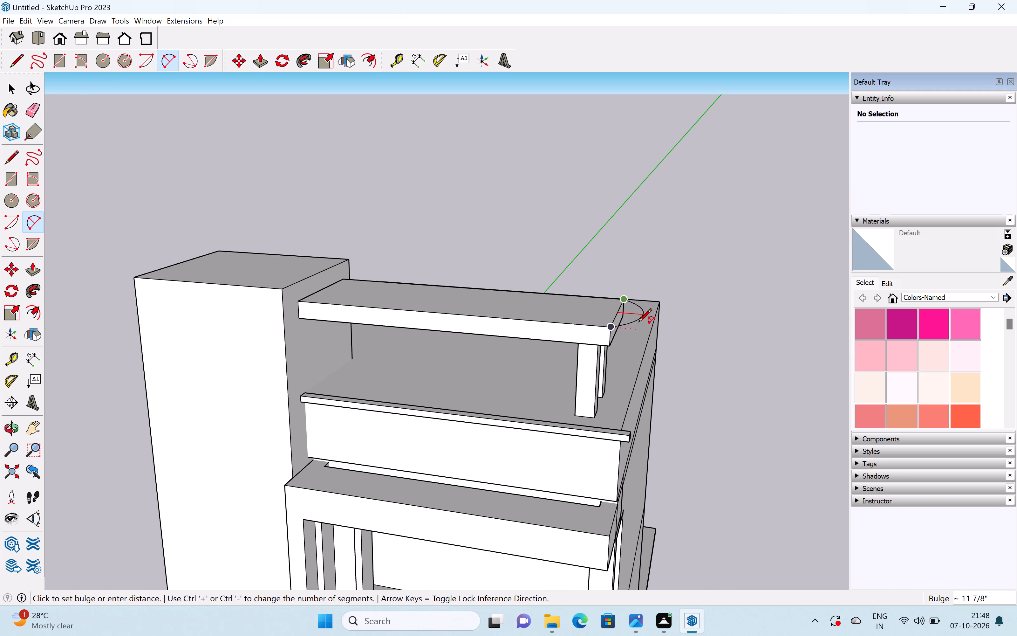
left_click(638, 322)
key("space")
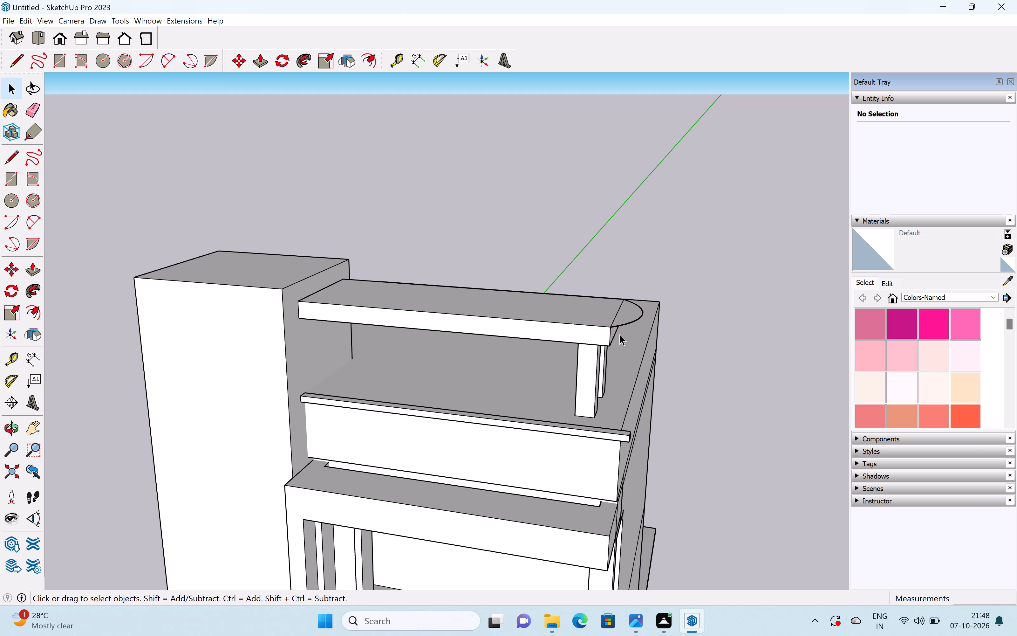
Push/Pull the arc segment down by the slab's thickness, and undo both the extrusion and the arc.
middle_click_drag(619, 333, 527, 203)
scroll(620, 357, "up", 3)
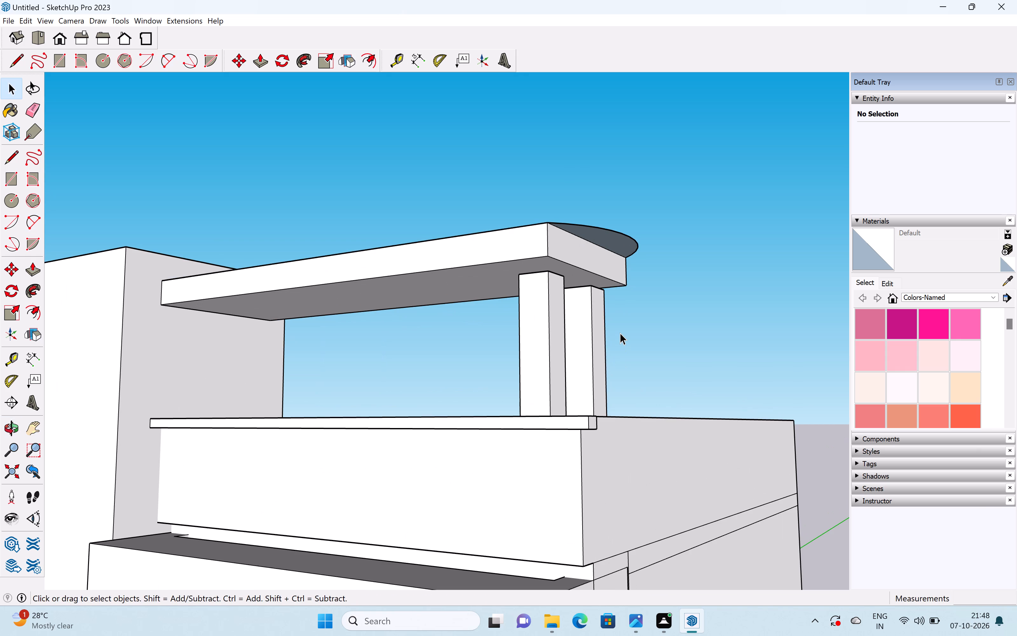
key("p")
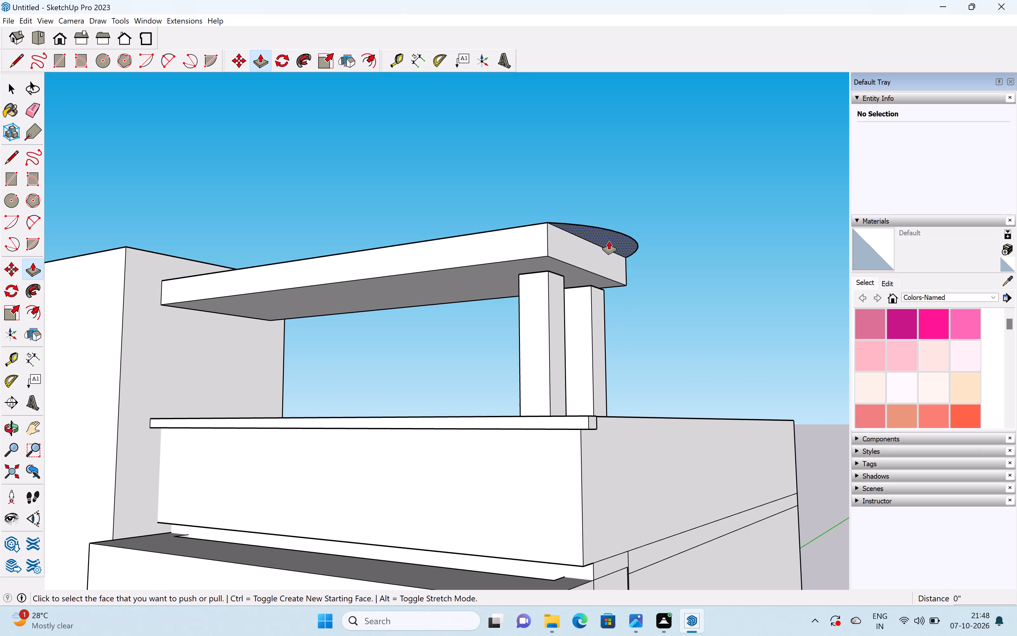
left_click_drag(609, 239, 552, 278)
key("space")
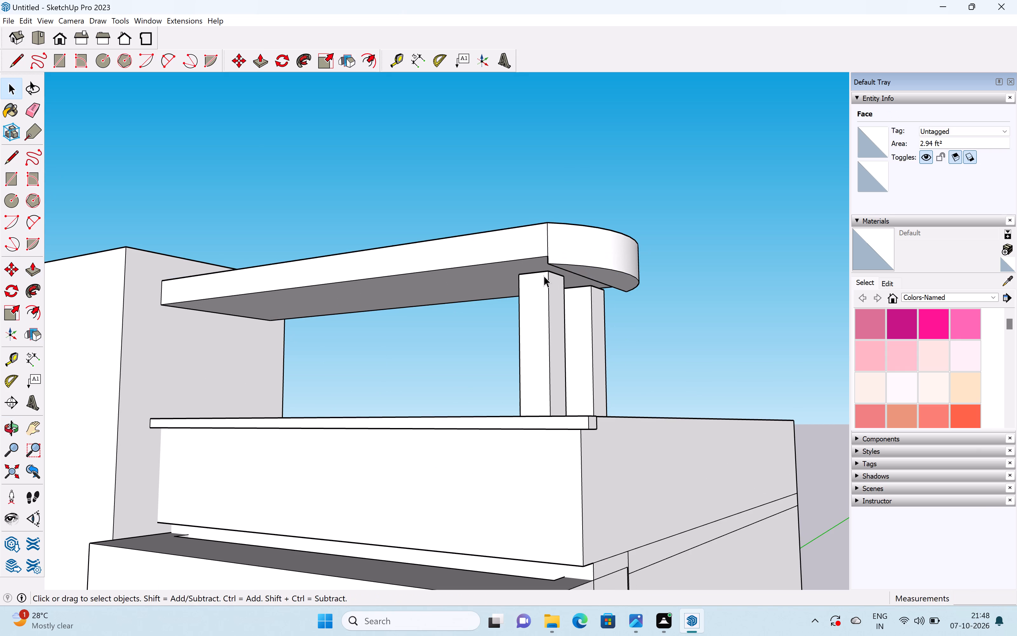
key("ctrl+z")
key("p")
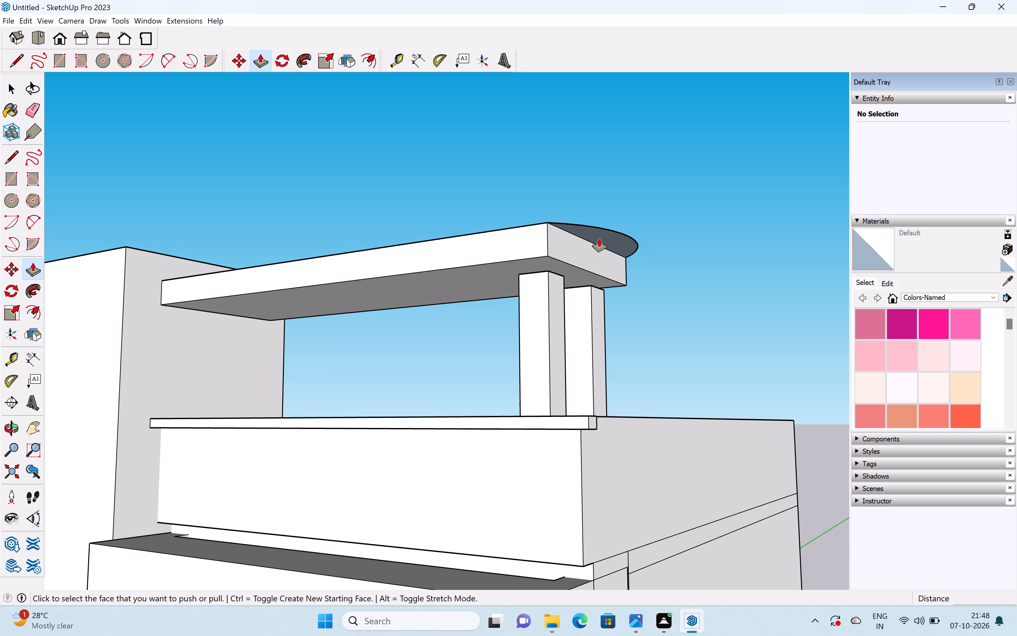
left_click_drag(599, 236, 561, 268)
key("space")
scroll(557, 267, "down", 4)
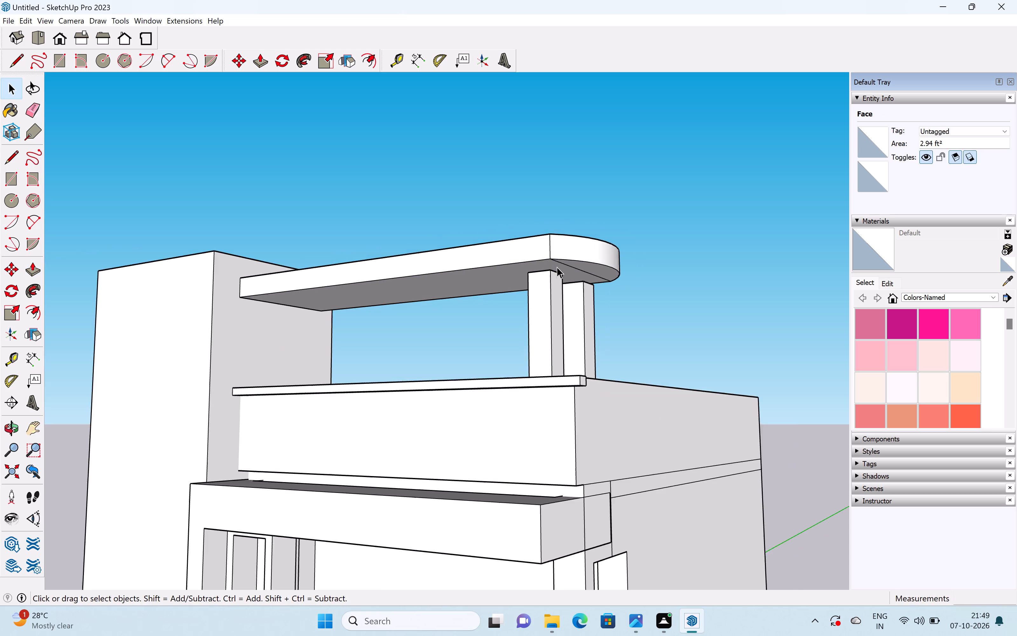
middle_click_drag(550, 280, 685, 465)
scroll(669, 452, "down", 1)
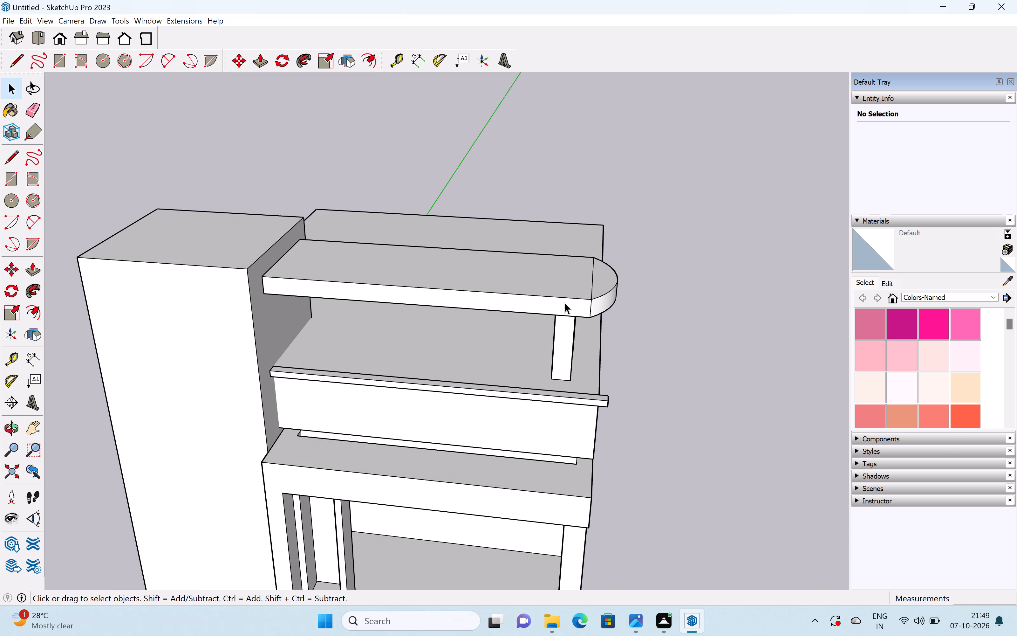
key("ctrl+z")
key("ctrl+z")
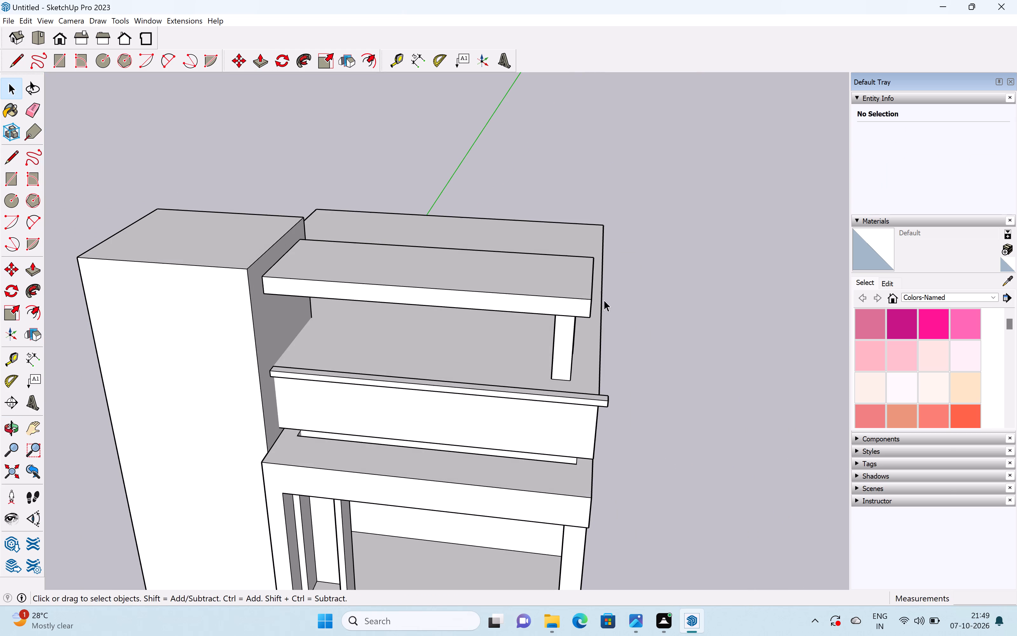
Push/Pull the slab's free end face back toward the tower so the slab stops just short of the roof posts.
middle_click_drag(603, 299, 395, 311)
key("space")
key("p")
left_click_drag(514, 329, 494, 328)
key("space")
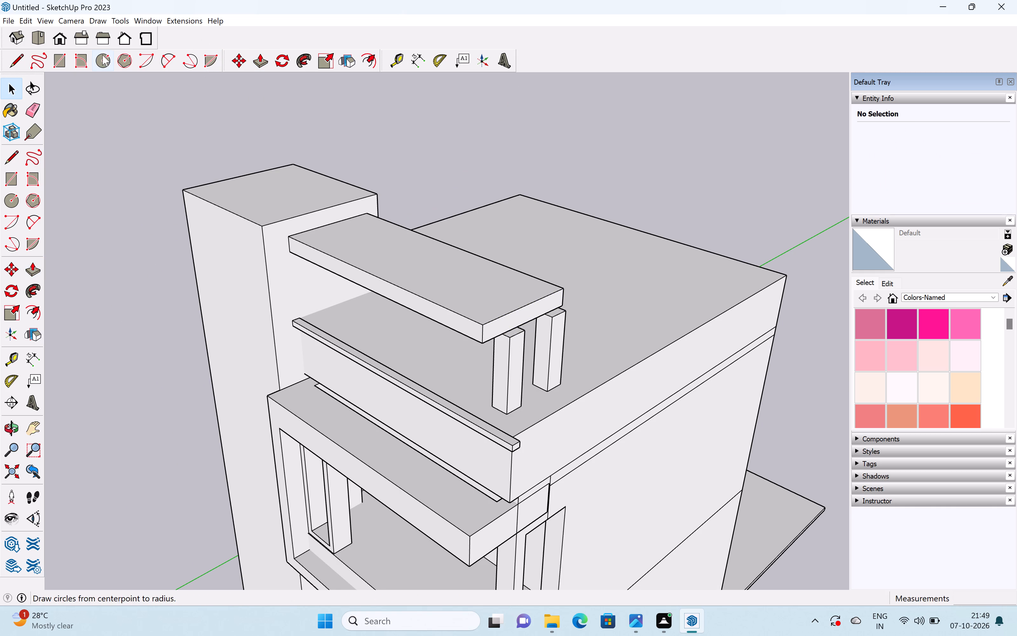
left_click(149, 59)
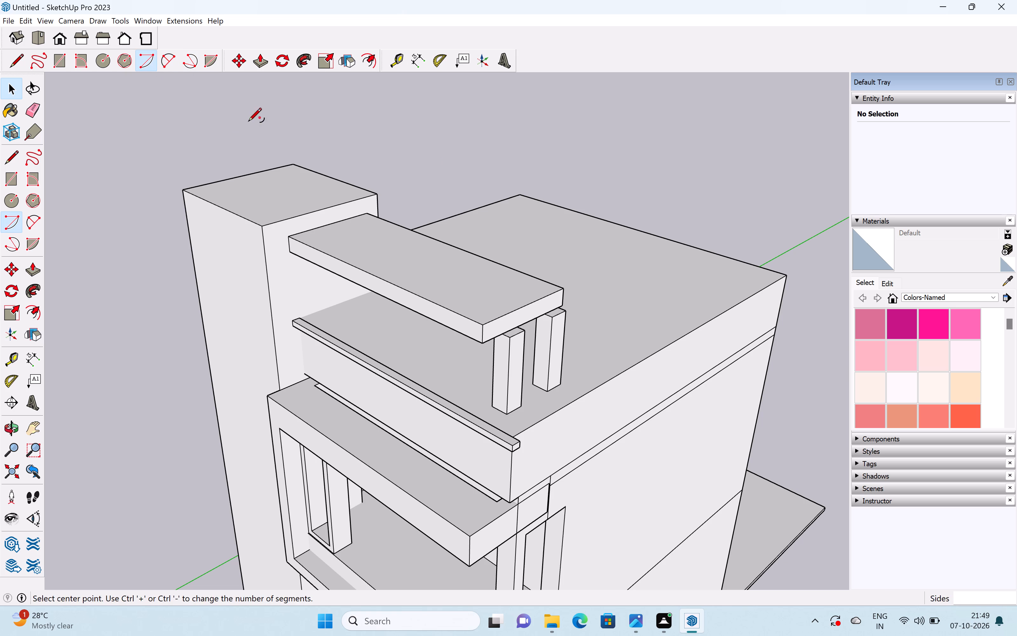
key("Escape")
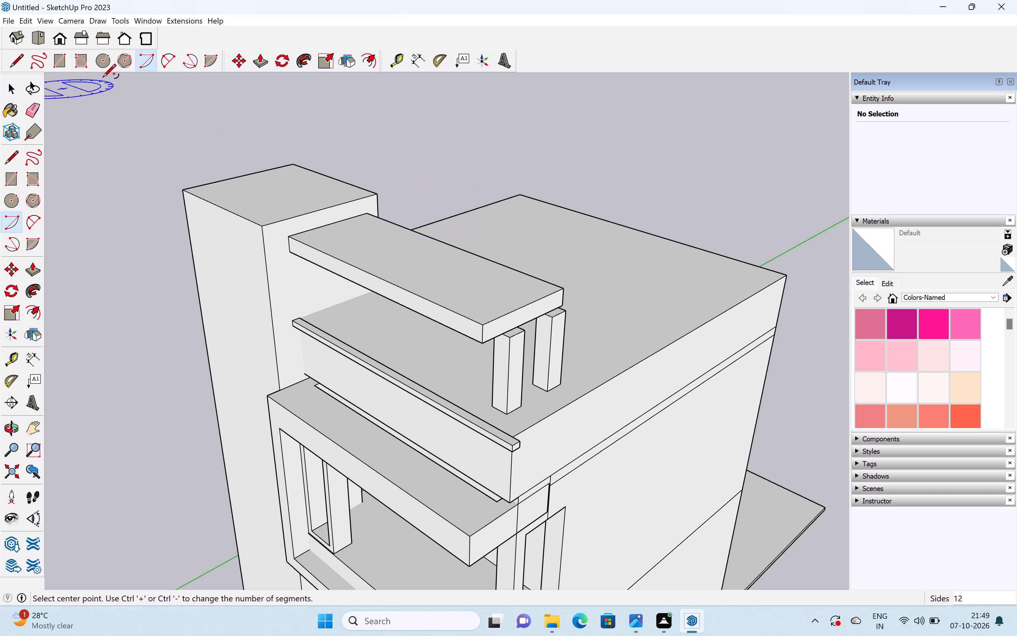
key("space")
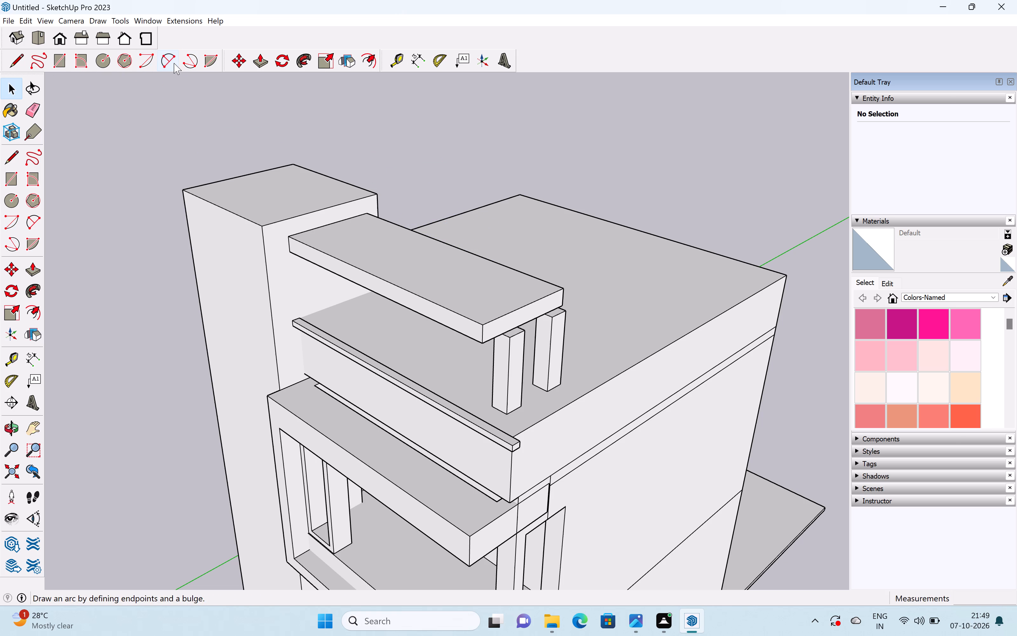
Draw a two-point arc along the slab's top end edge, about 4' 5 5/16" between endpoints, bulging outward over the roof posts.
left_click(172, 62)
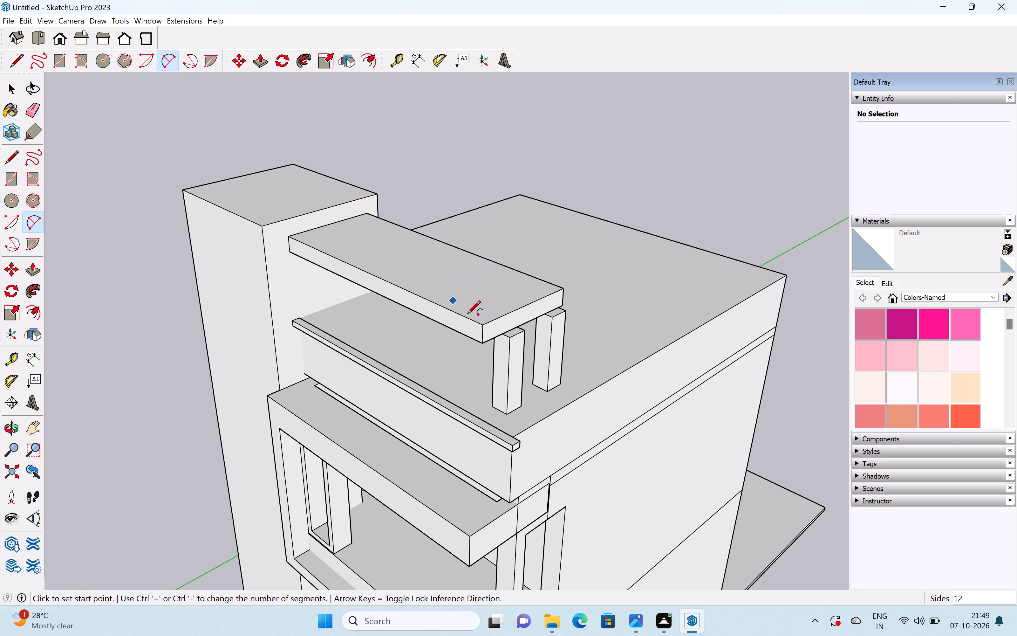
left_click(485, 326)
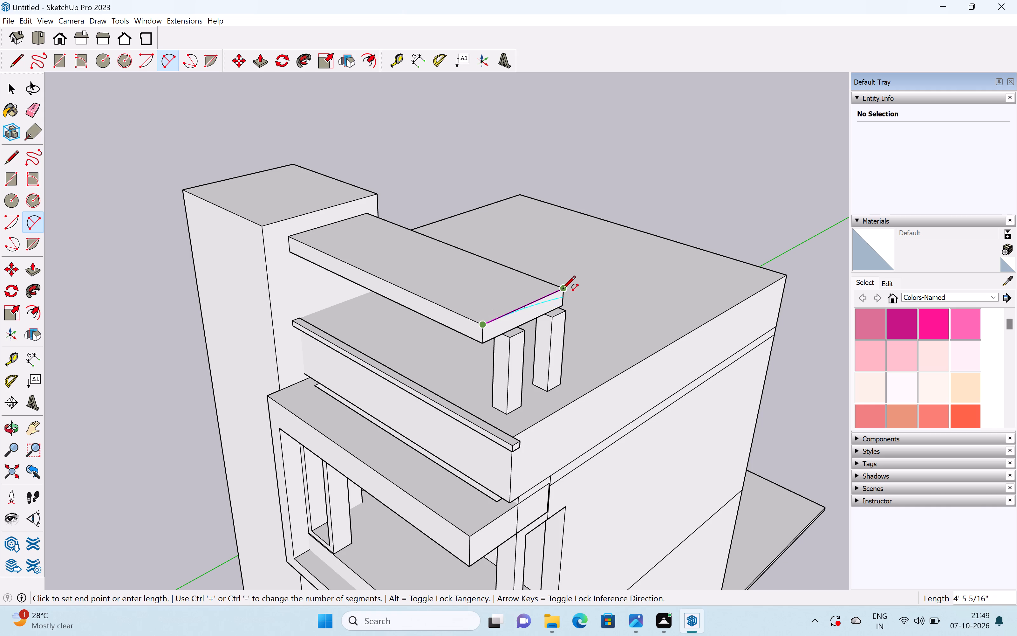
left_click(562, 290)
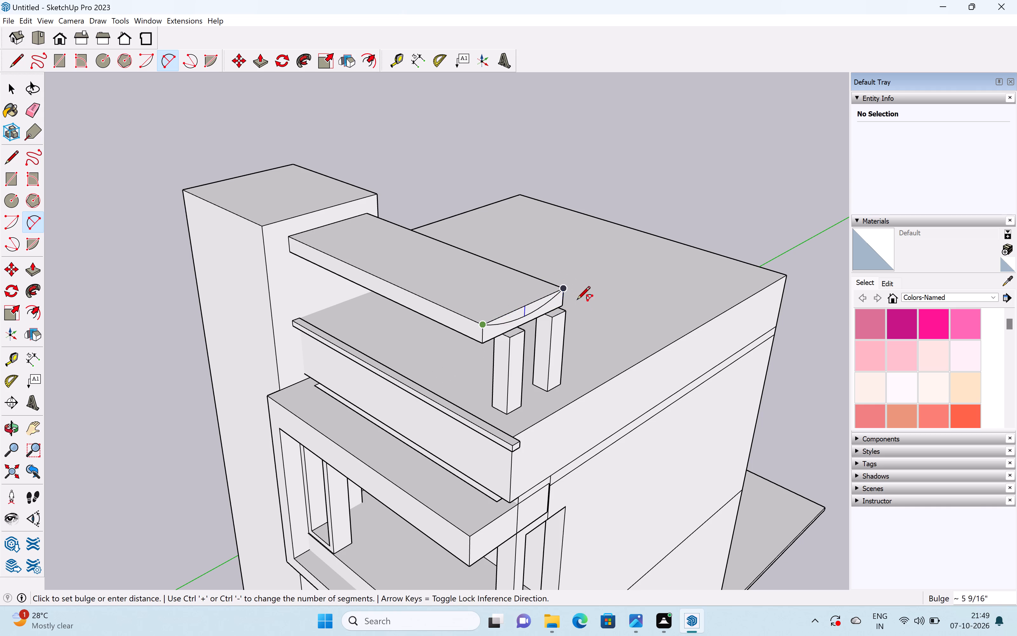
left_click(587, 309)
key("space")
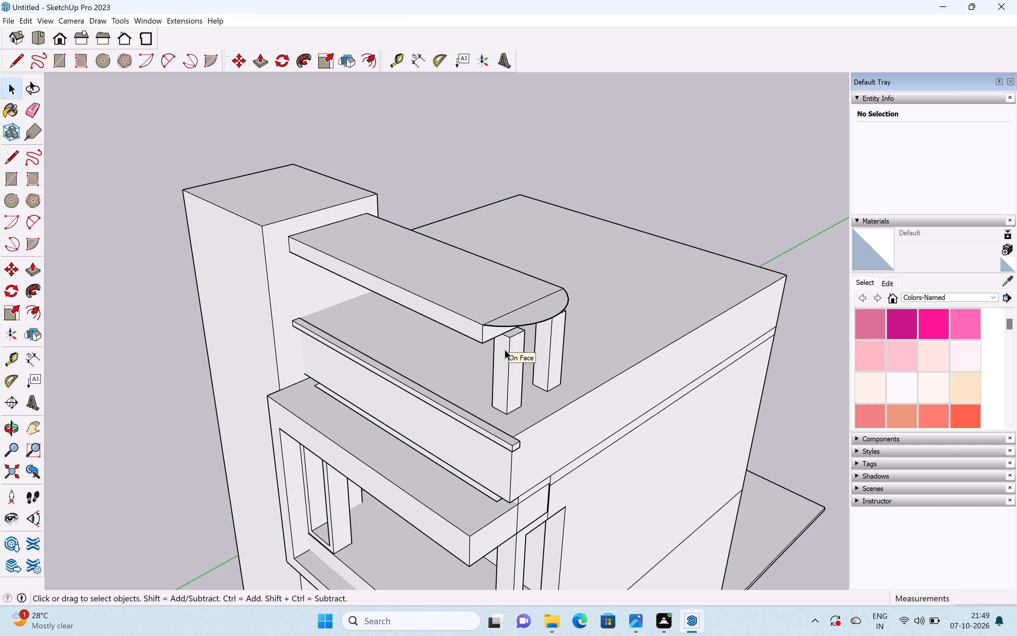
Push/Pull the arc segment down 8 11/16" to give the slab a rounded end as thick as the slab.
middle_click_drag(504, 341, 560, 86)
key("p")
left_click_drag(546, 226, 505, 235)
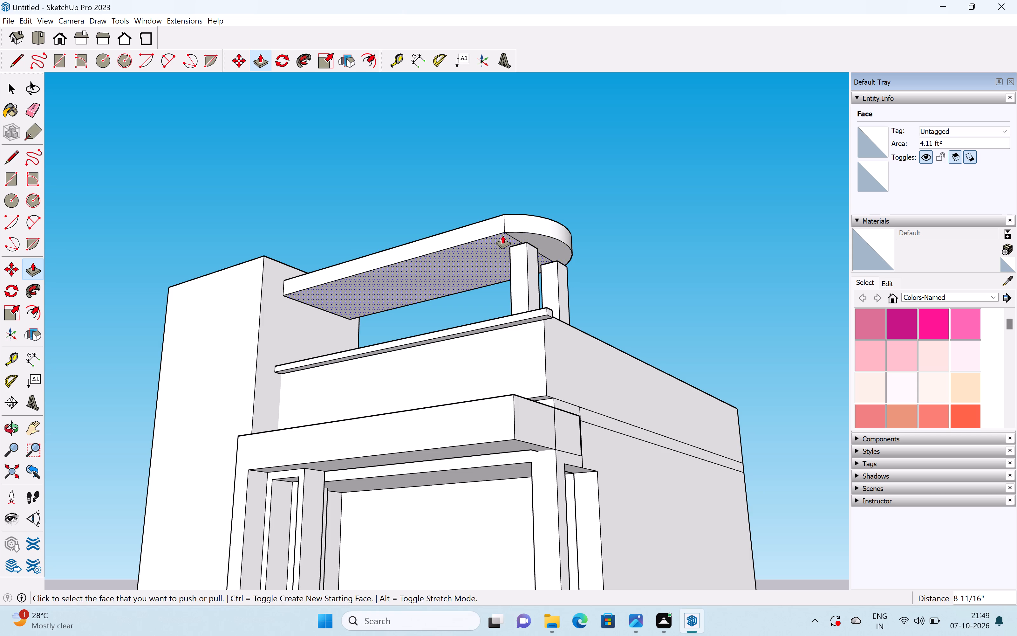
key("space")
Erase the edge on the slab's top face that separates the straight part from the rounded end.
scroll(504, 235, "down", 5)
middle_click_drag(505, 237, 575, 458)
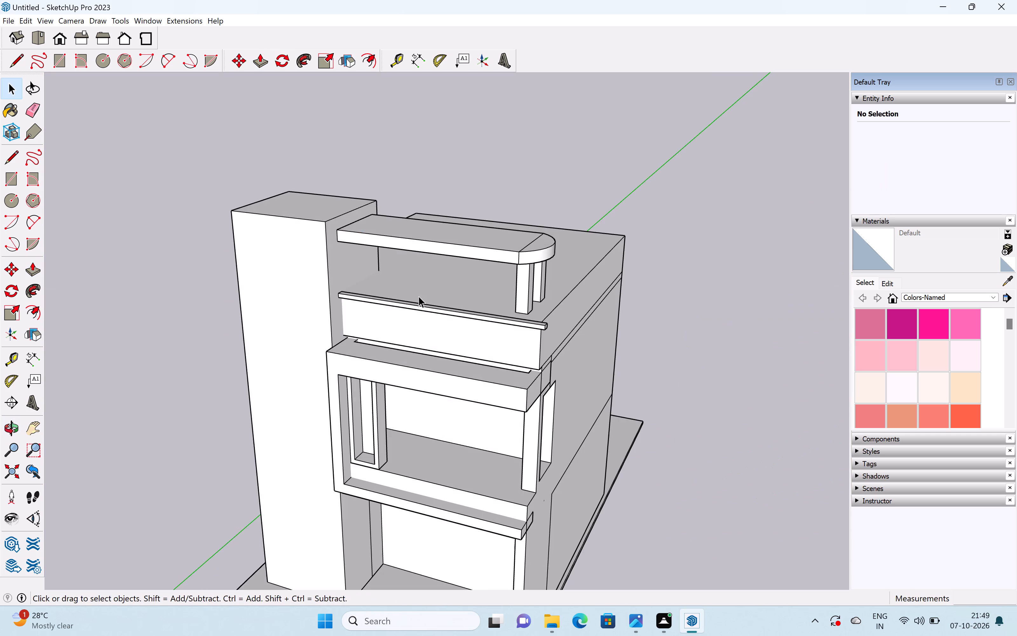
middle_click_drag(376, 268, 548, 302)
scroll(548, 302, "up", 4)
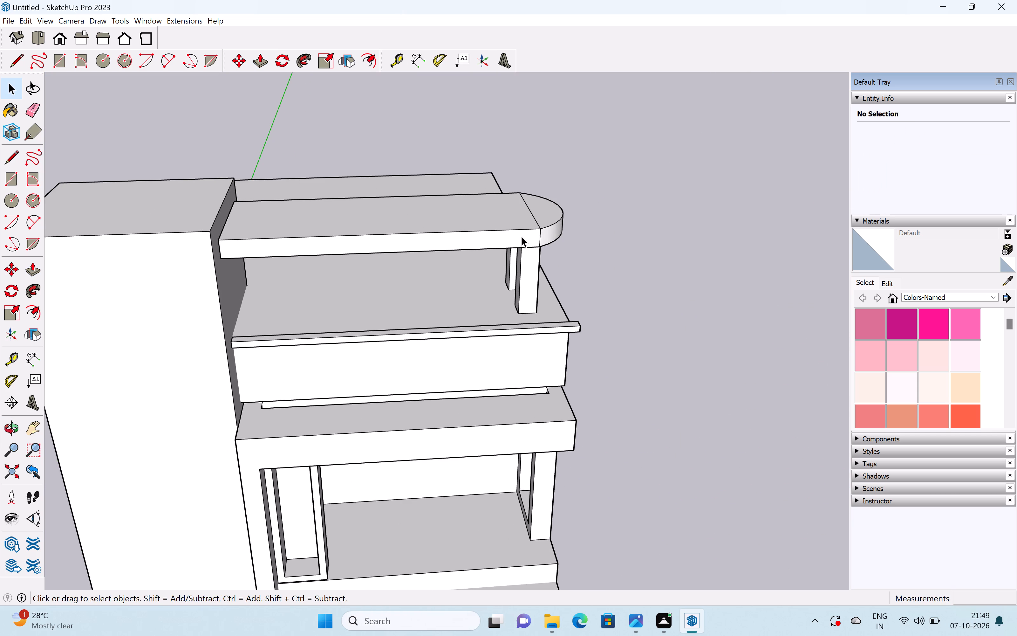
key("e")
scroll(529, 213, "up", 4)
left_click_drag(541, 208, 530, 216)
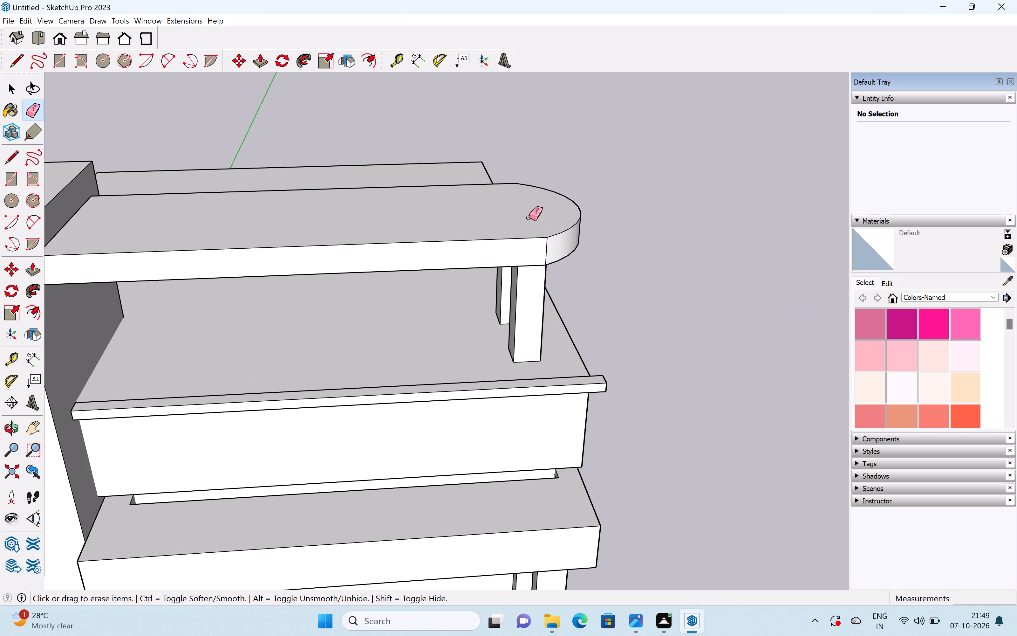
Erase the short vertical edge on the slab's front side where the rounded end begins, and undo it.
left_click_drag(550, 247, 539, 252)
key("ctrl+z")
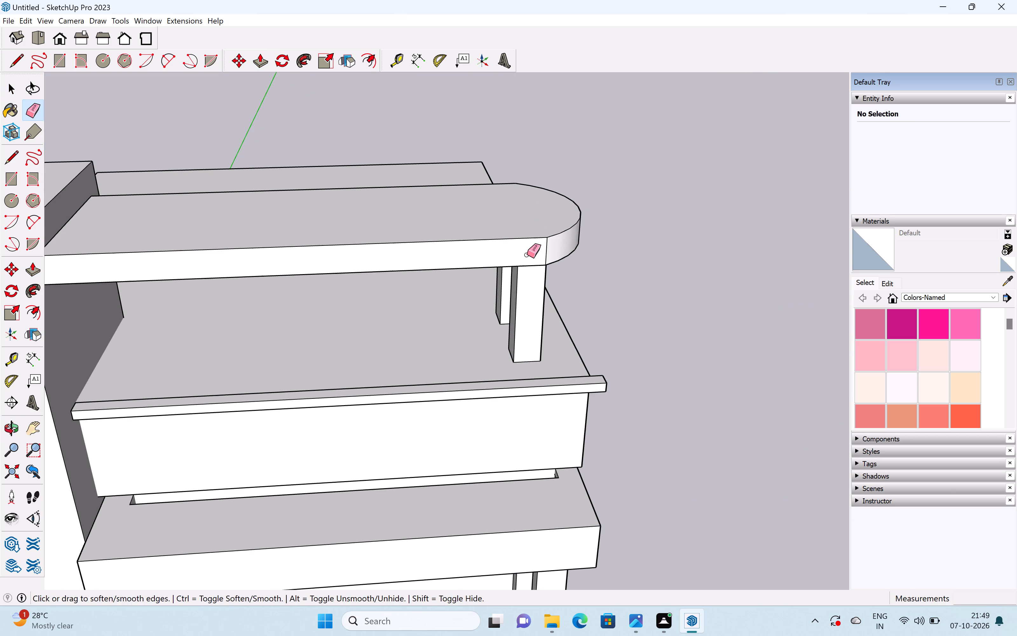
Examine the rounded slab and the whole building from the front, from below and from above.
scroll(527, 255, "down", 4)
key("space")
scroll(584, 242, "down", 3)
middle_click_drag(583, 240, 331, 238)
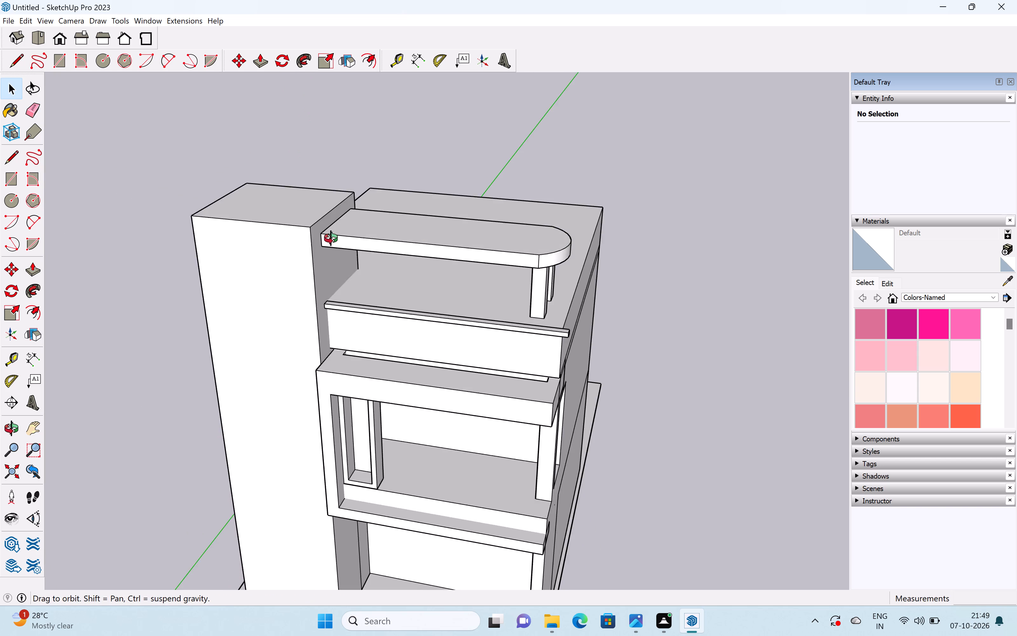
middle_click_drag(331, 238, 318, 238)
middle_click_drag(444, 262, 603, 219)
scroll(578, 217, "down", 9)
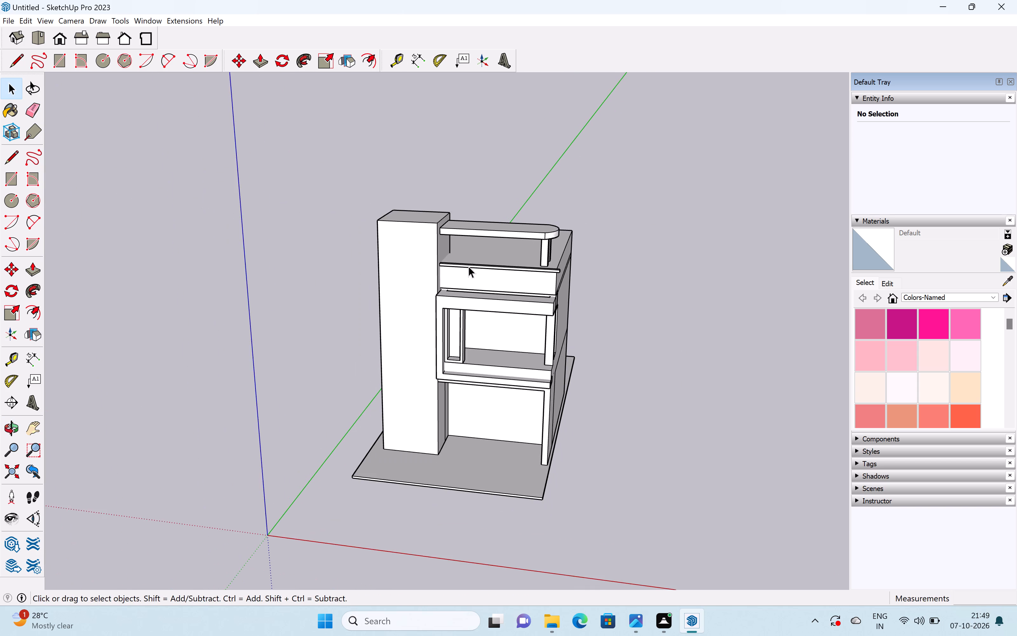
middle_click_drag(468, 266, 529, 169)
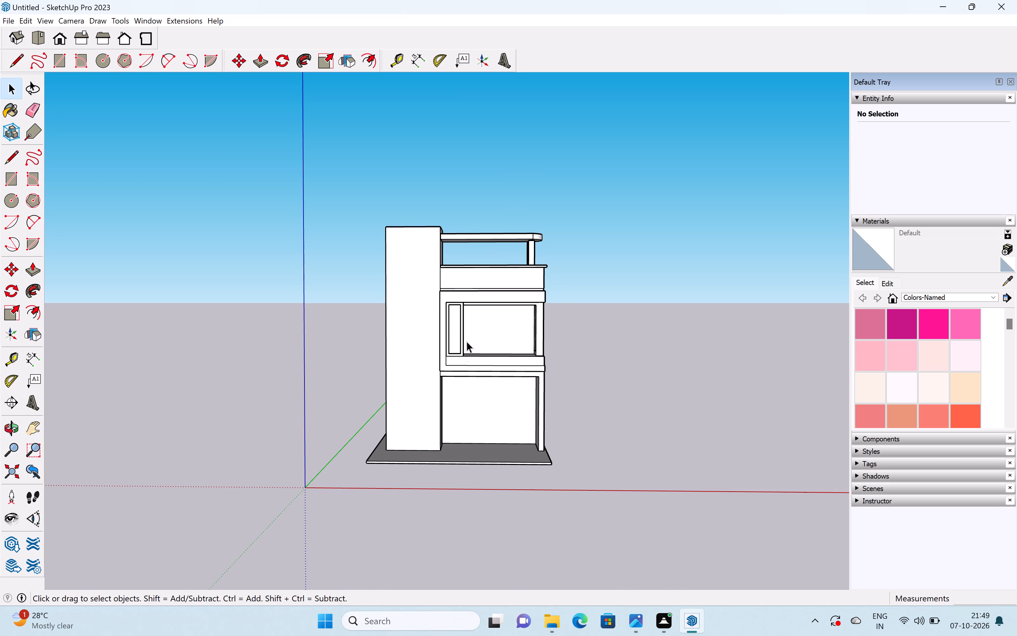
middle_click_drag(487, 258, 495, 170)
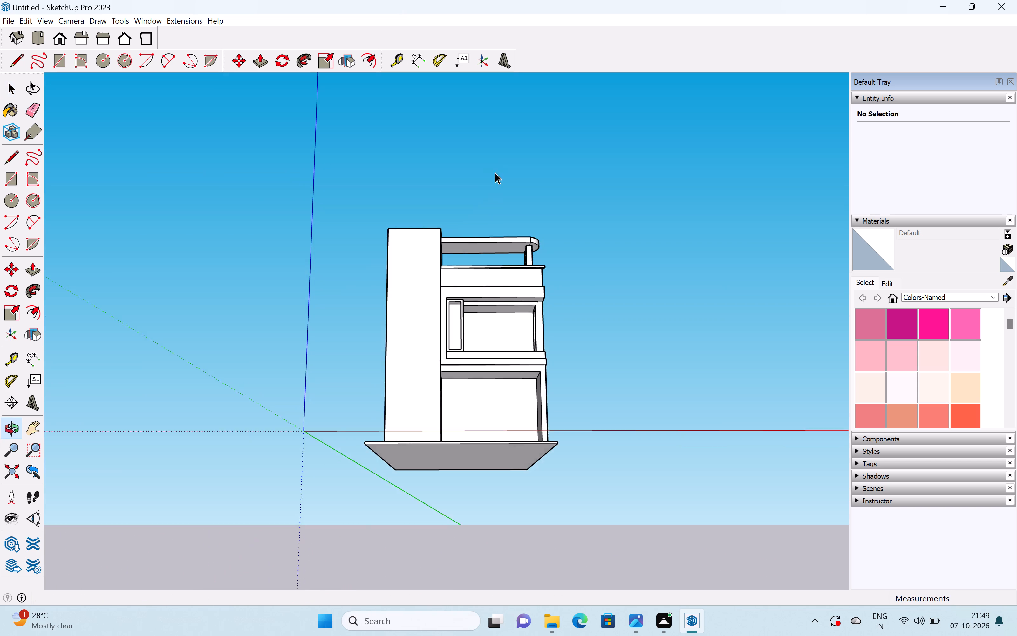
scroll(492, 250, "up", 6)
middle_click_drag(488, 265, 437, 482)
middle_click_drag(436, 256, 401, 387)
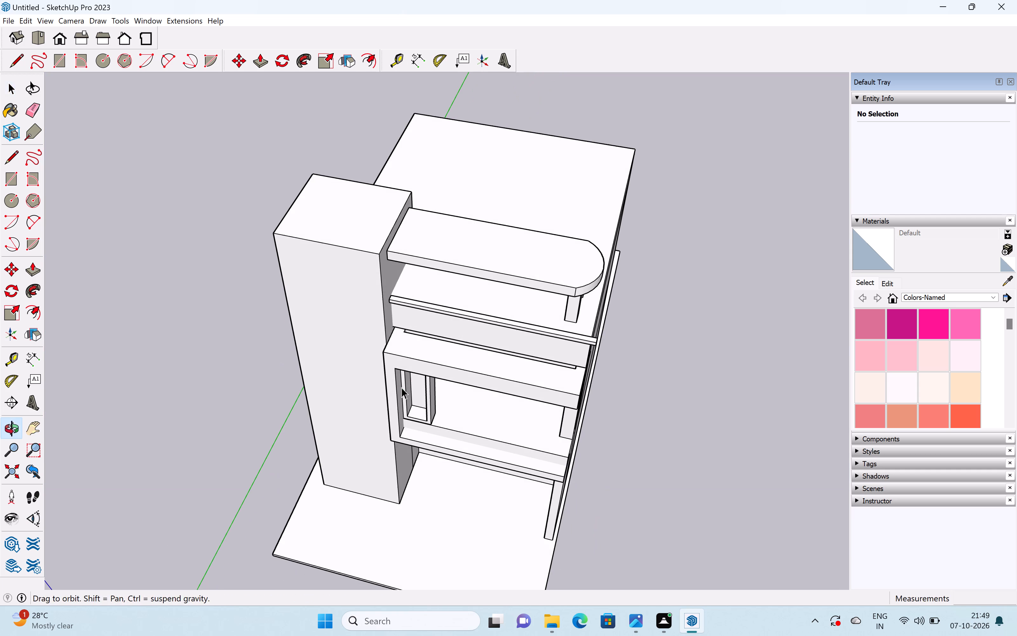
Draw a circle on the slab's top face, in the part between the tower and the rounded end.
left_click(102, 62)
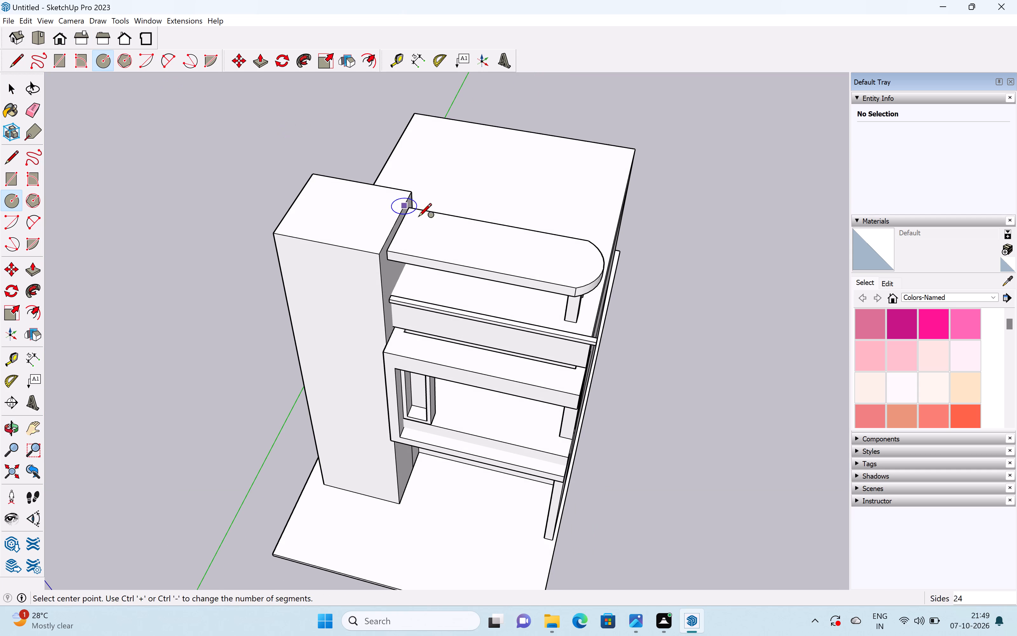
scroll(478, 240, "up", 4)
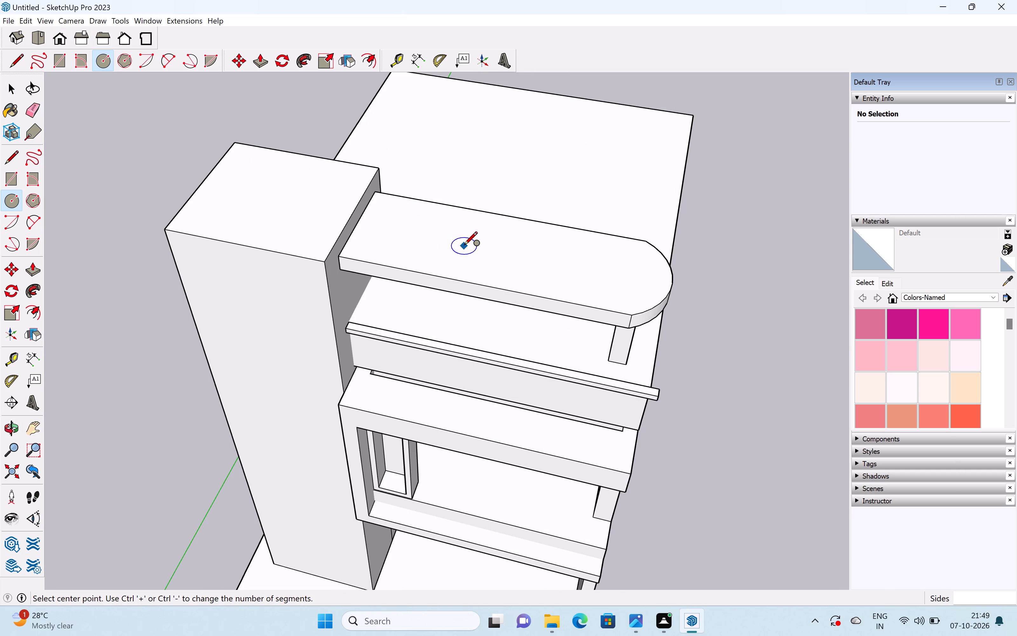
left_click(470, 248)
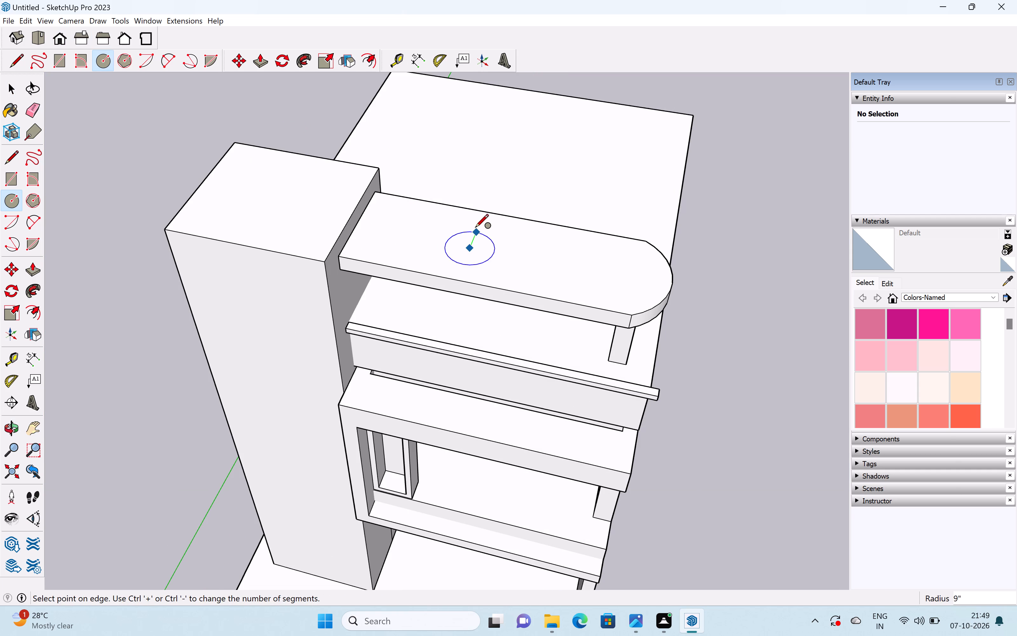
left_click(476, 226)
key("space")
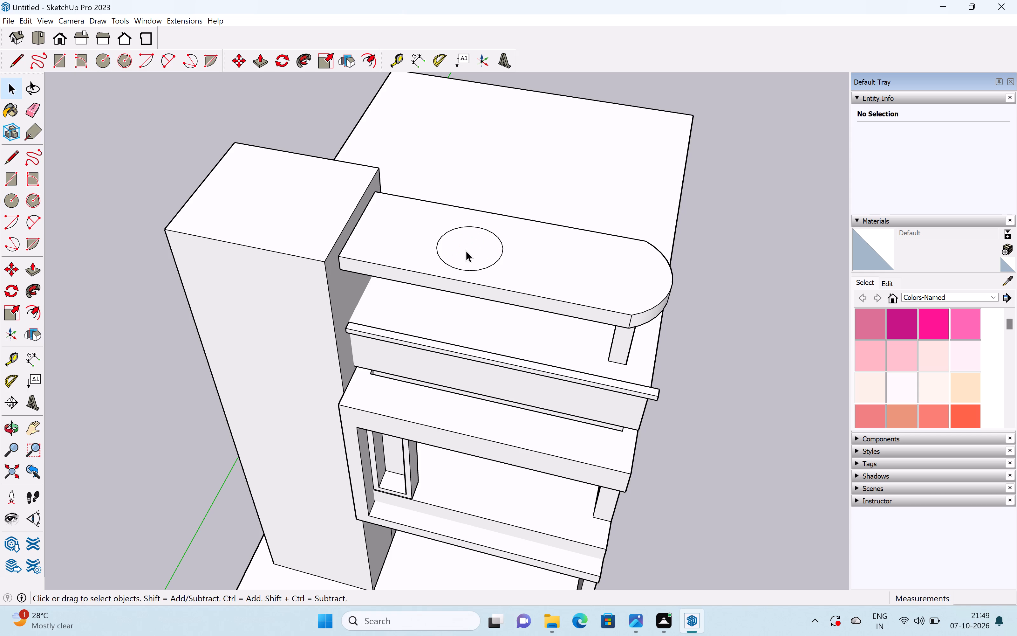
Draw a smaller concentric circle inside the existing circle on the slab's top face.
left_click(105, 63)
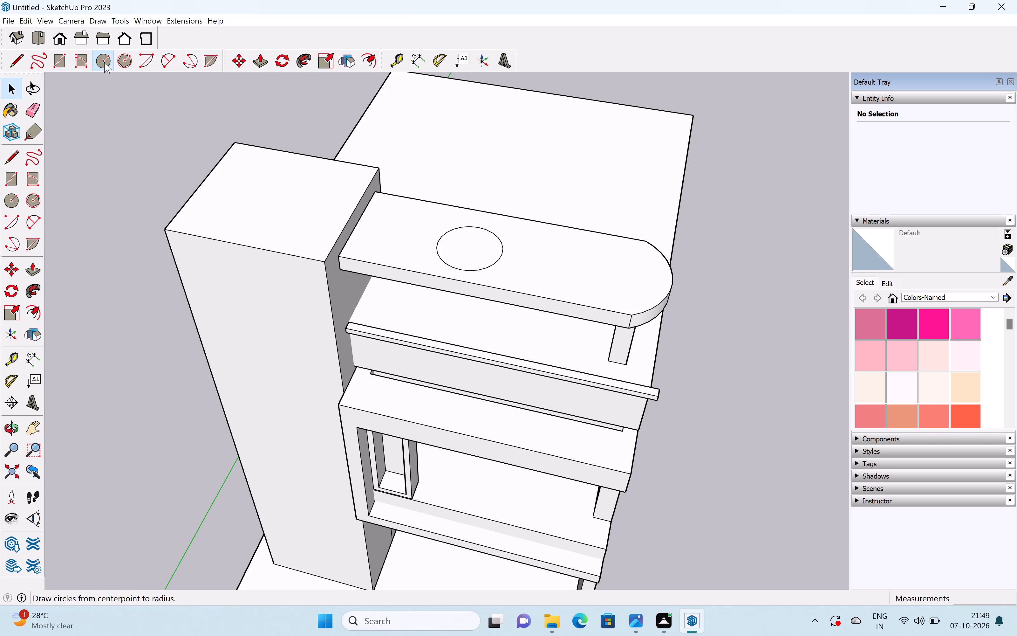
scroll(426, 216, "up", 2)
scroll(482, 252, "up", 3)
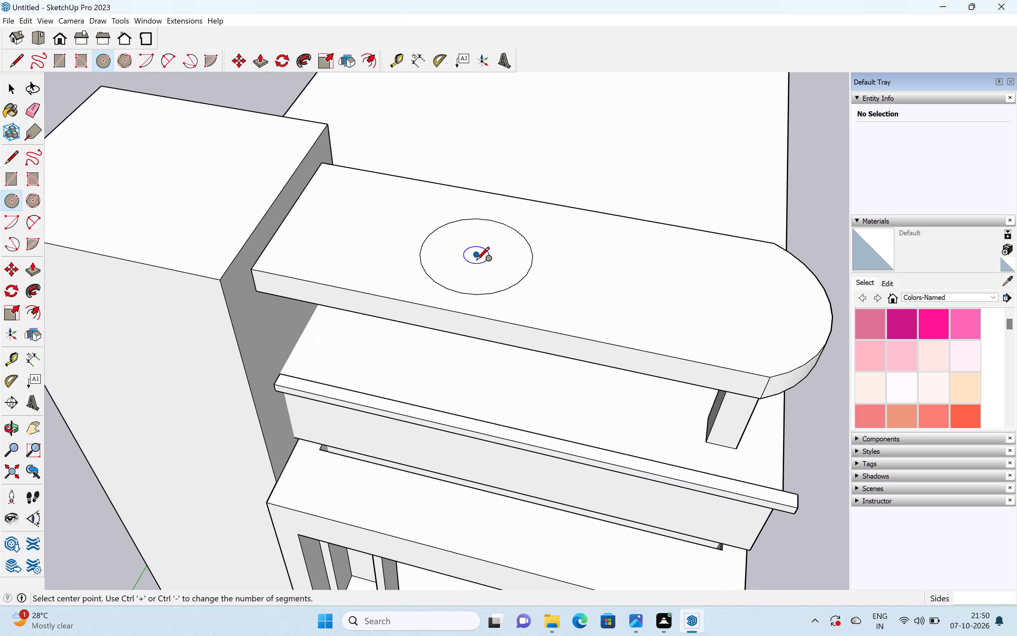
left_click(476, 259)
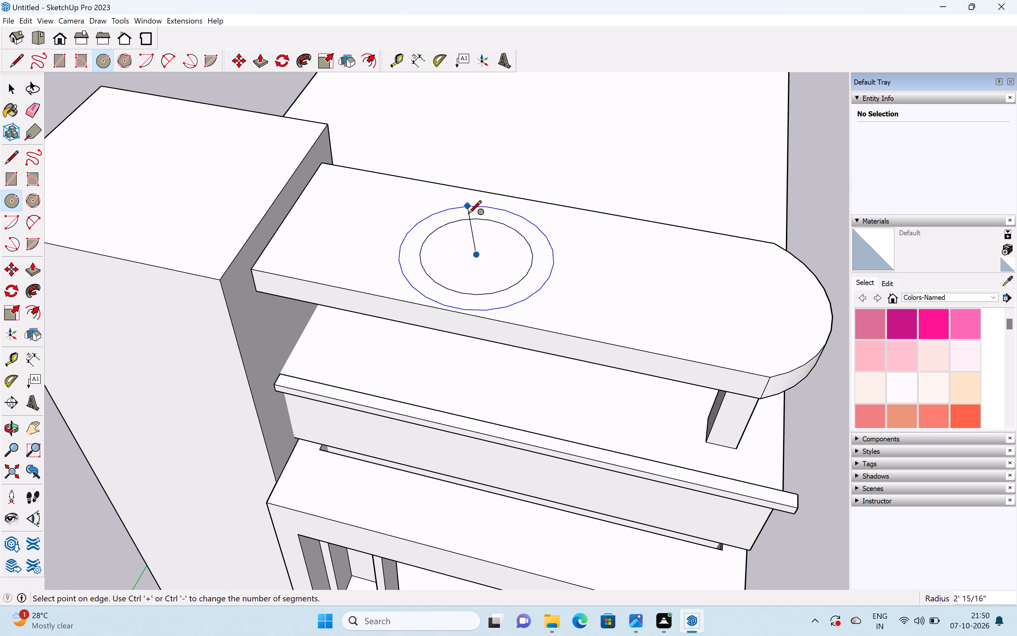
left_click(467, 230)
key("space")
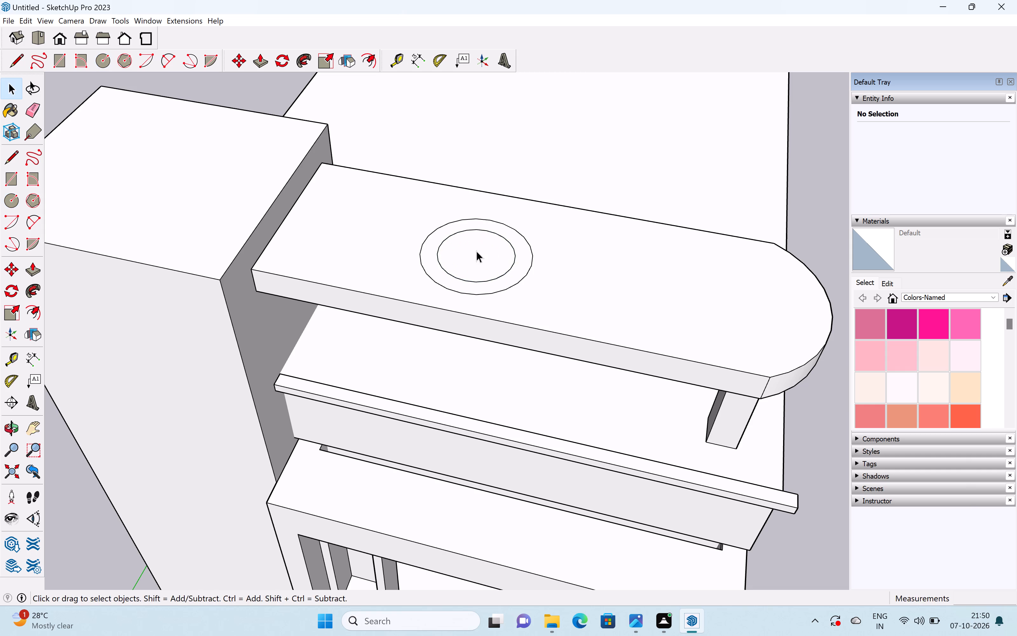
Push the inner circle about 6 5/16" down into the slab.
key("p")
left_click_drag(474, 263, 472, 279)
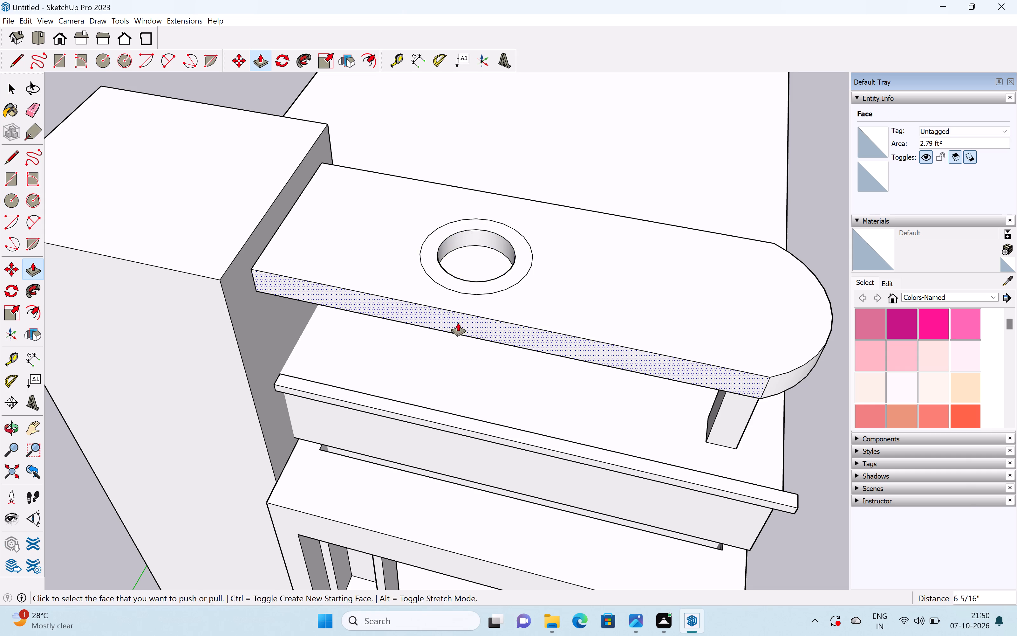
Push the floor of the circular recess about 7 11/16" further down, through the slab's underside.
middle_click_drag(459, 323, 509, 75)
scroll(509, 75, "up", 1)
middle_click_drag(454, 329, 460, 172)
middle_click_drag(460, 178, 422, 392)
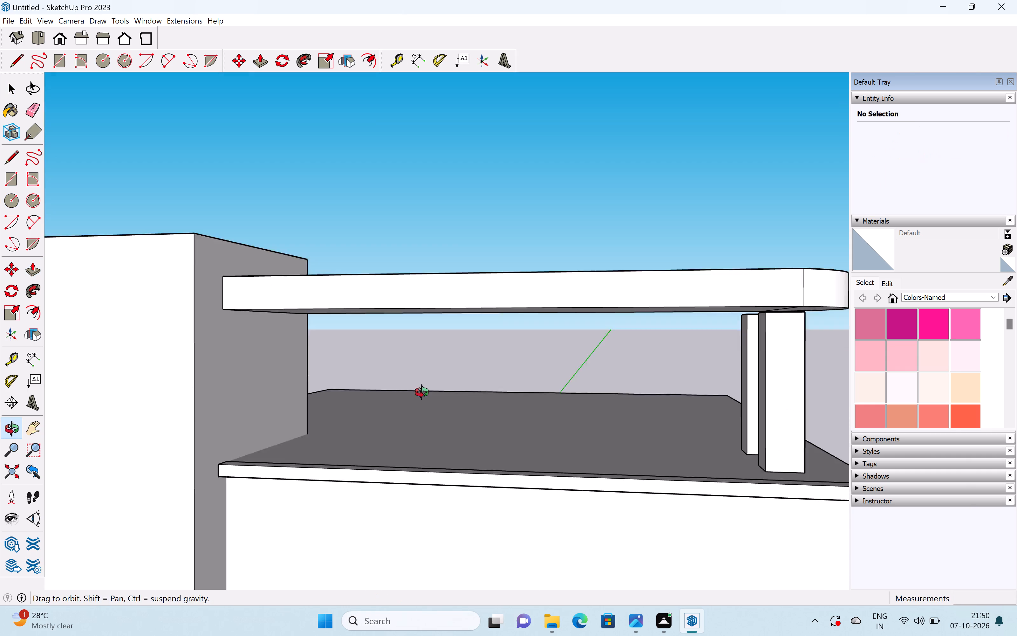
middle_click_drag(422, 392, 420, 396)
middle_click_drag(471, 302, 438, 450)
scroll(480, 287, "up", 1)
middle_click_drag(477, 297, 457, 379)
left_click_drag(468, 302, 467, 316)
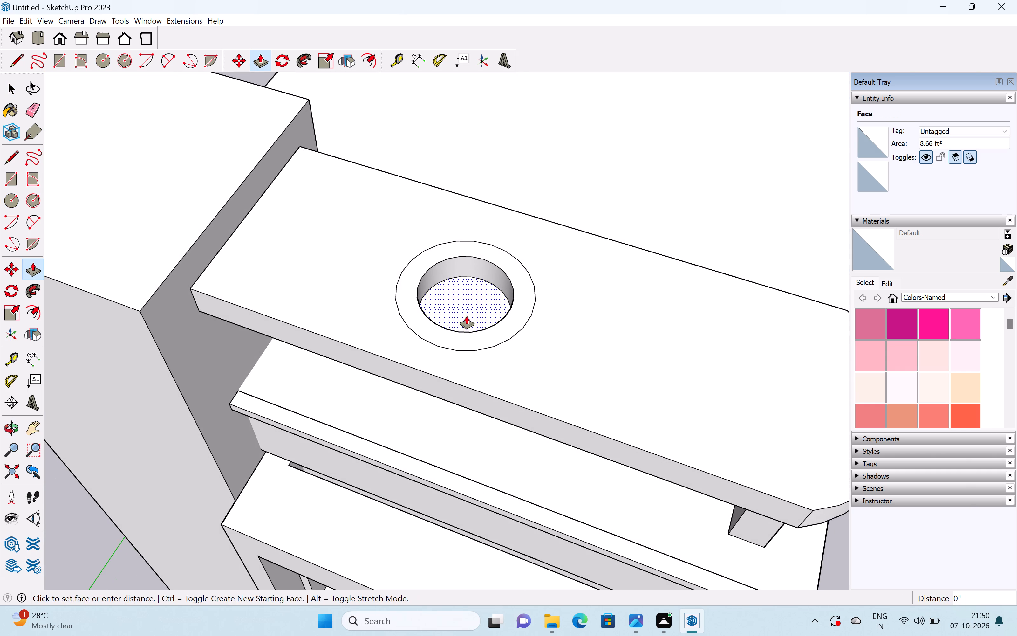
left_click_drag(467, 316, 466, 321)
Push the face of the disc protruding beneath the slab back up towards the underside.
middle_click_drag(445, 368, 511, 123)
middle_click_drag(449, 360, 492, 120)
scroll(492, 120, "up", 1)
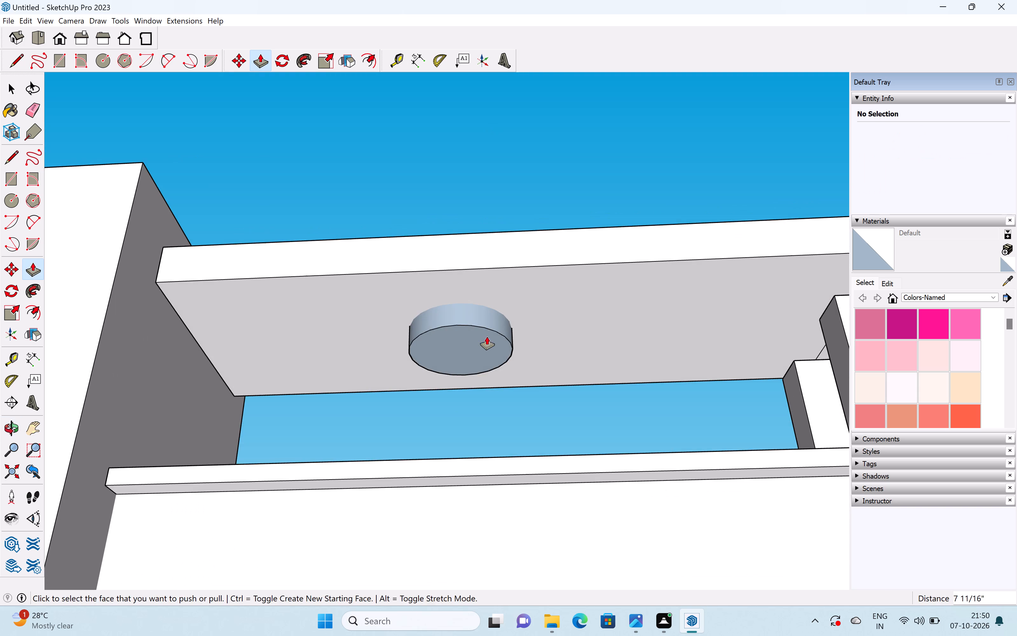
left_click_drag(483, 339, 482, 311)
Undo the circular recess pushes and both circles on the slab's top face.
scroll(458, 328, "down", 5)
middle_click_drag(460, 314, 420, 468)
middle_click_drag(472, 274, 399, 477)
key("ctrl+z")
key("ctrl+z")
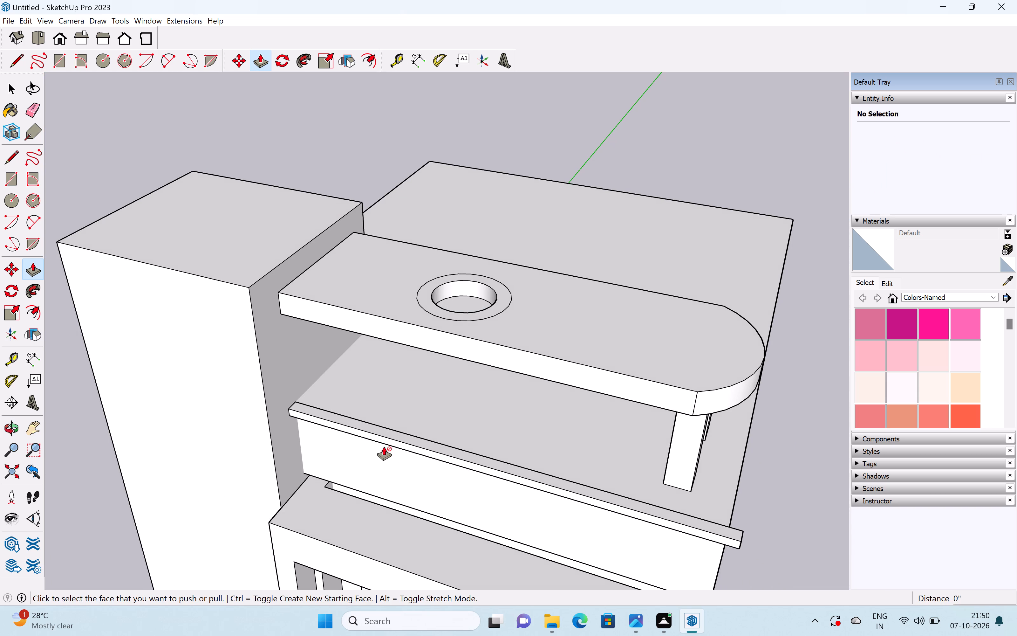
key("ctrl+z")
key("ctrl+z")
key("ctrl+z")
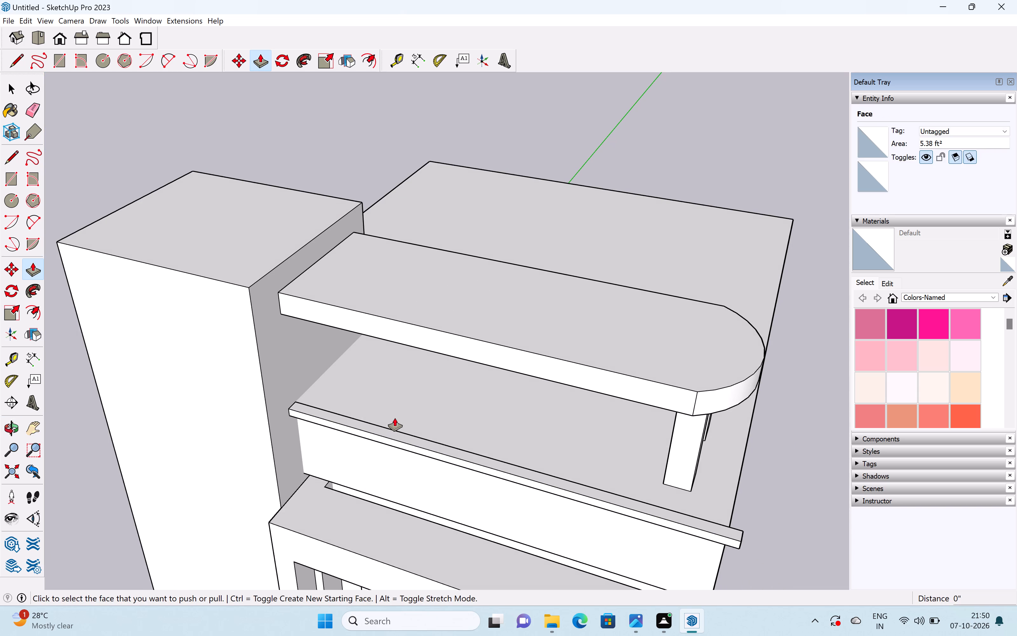
Thin the roof slab by pushing its underside up, repeating the same distance under the rounded end.
key("space")
middle_click_drag(408, 378, 465, 156)
key("p")
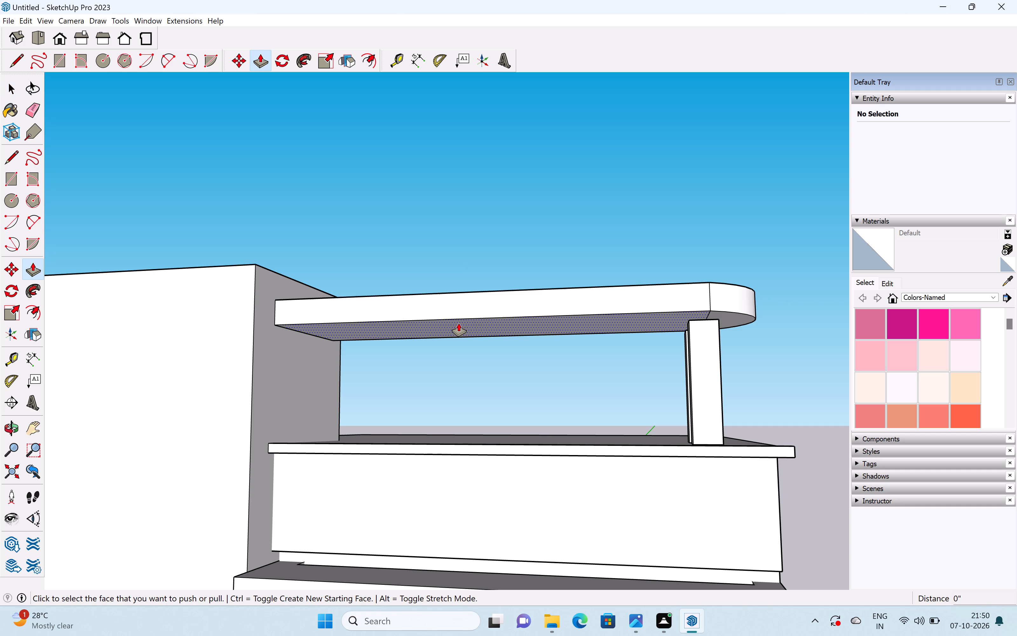
left_click_drag(460, 323, 464, 314)
scroll(462, 308, "down", 3)
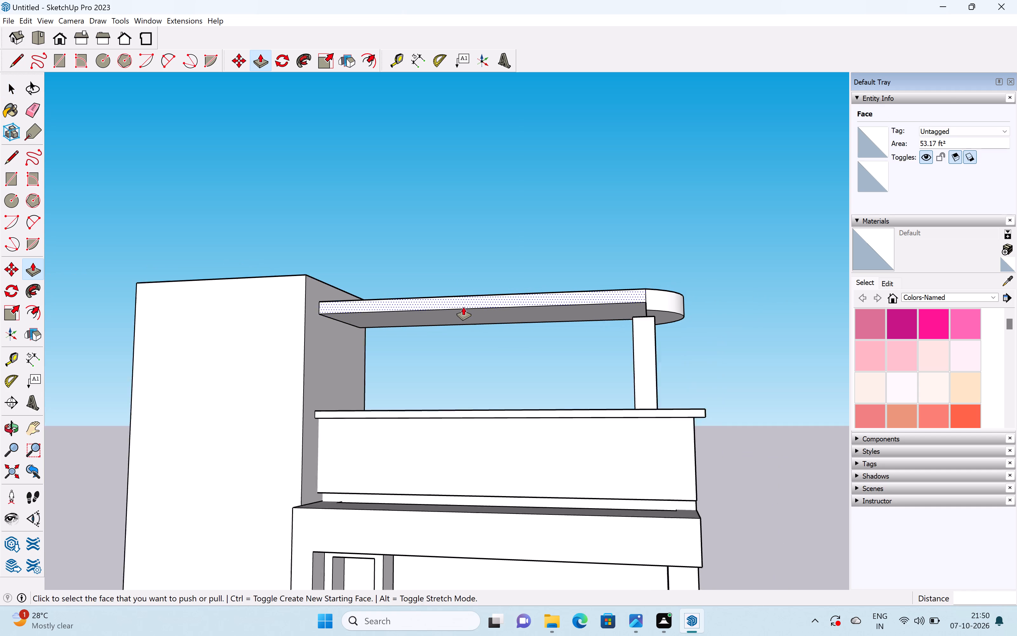
scroll(463, 307, "down", 1)
middle_click_drag(671, 303, 645, 268)
double_click(650, 315)
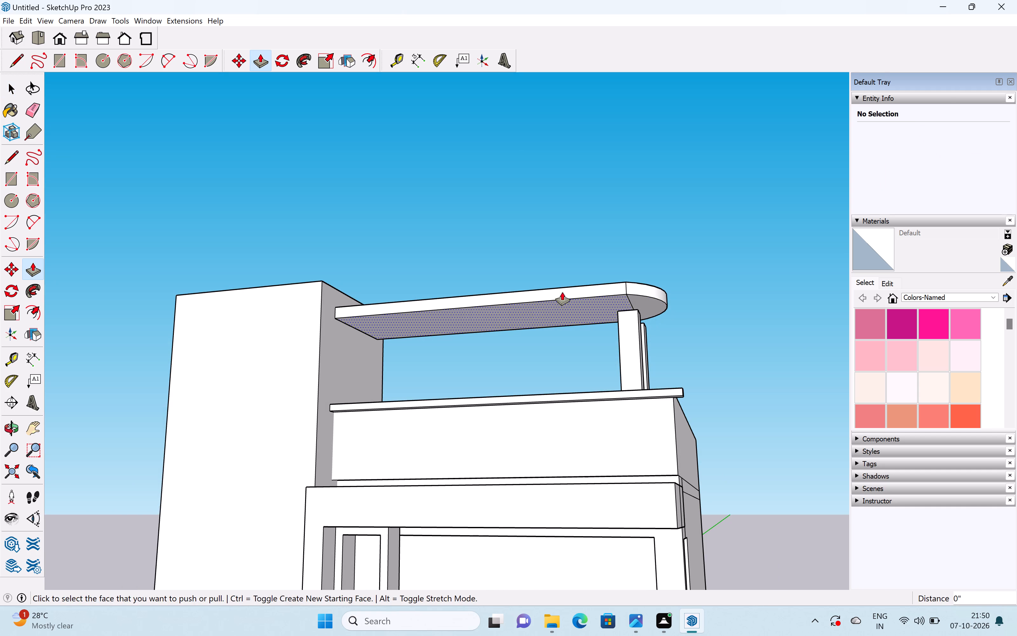
Extend both posts up to the slab's raised underside, about 5 1/16".
middle_click_drag(577, 329, 399, 444)
scroll(642, 345, "up", 5)
middle_click_drag(609, 323, 609, 321)
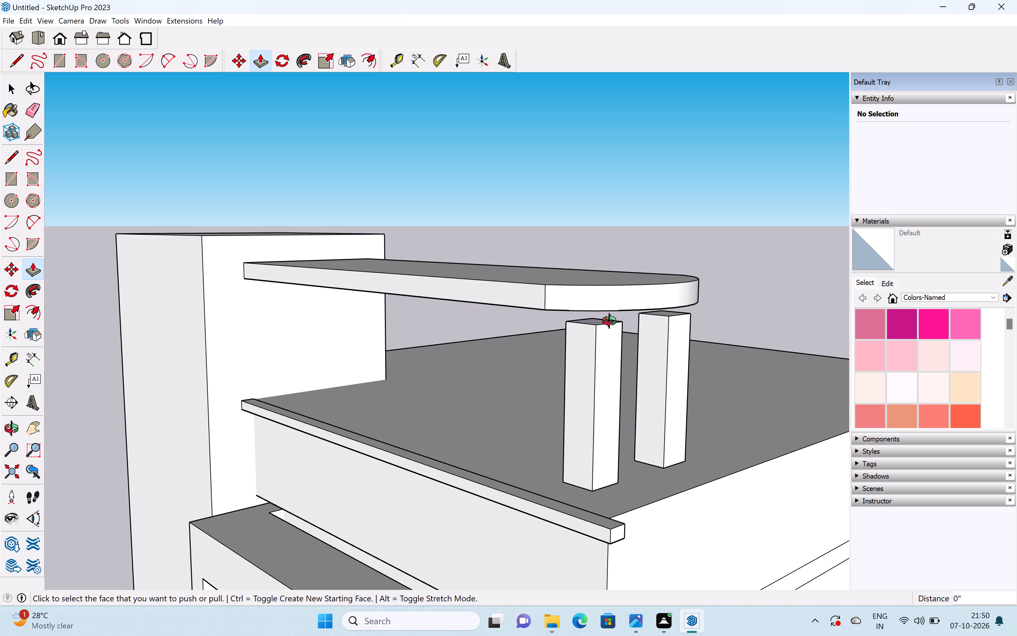
middle_click_drag(609, 321, 604, 281)
scroll(604, 281, "up", 4)
middle_click_drag(599, 317, 602, 346)
scroll(595, 320, "up", 1)
left_click_drag(595, 314, 591, 261)
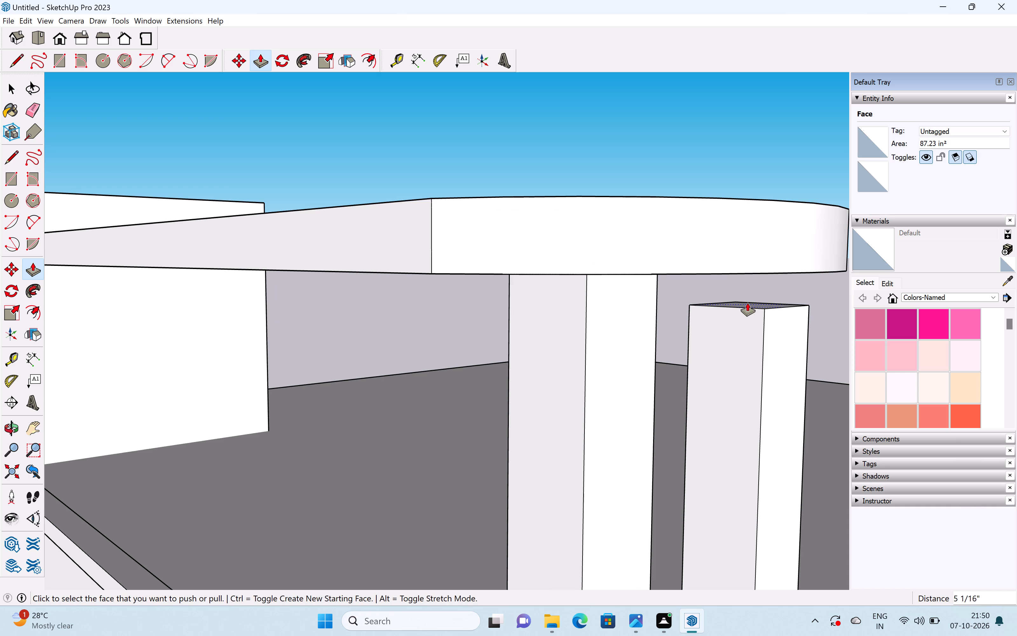
left_click_drag(747, 303, 739, 270)
scroll(652, 344, "down", 11)
key("space")
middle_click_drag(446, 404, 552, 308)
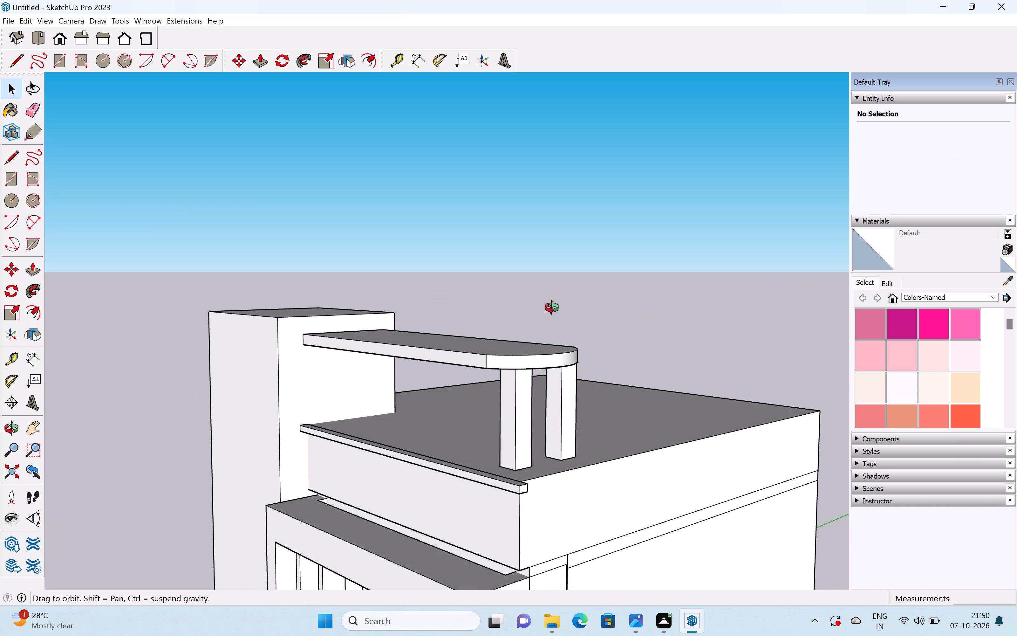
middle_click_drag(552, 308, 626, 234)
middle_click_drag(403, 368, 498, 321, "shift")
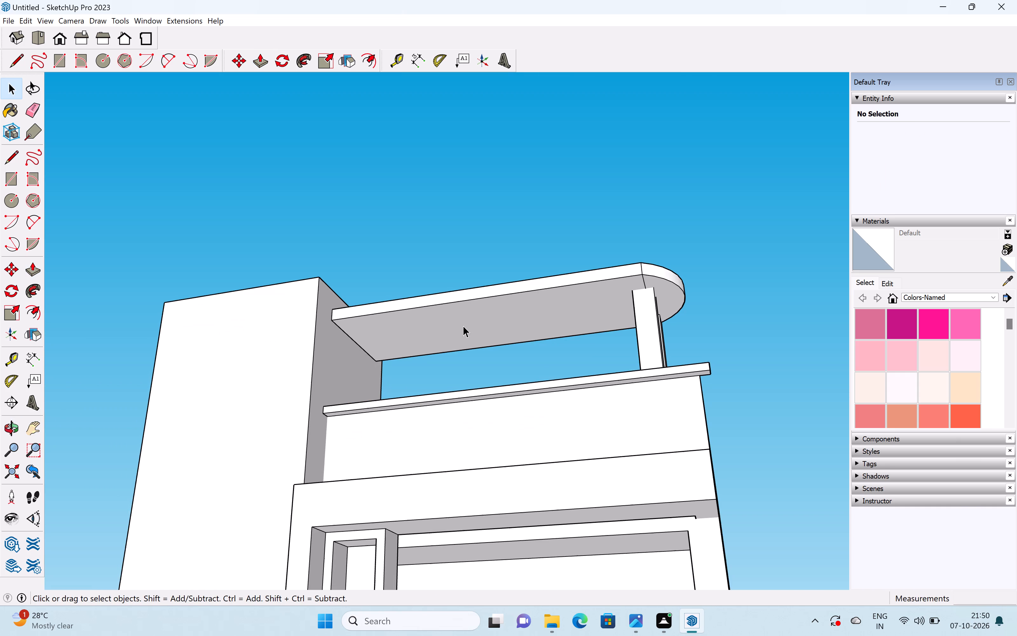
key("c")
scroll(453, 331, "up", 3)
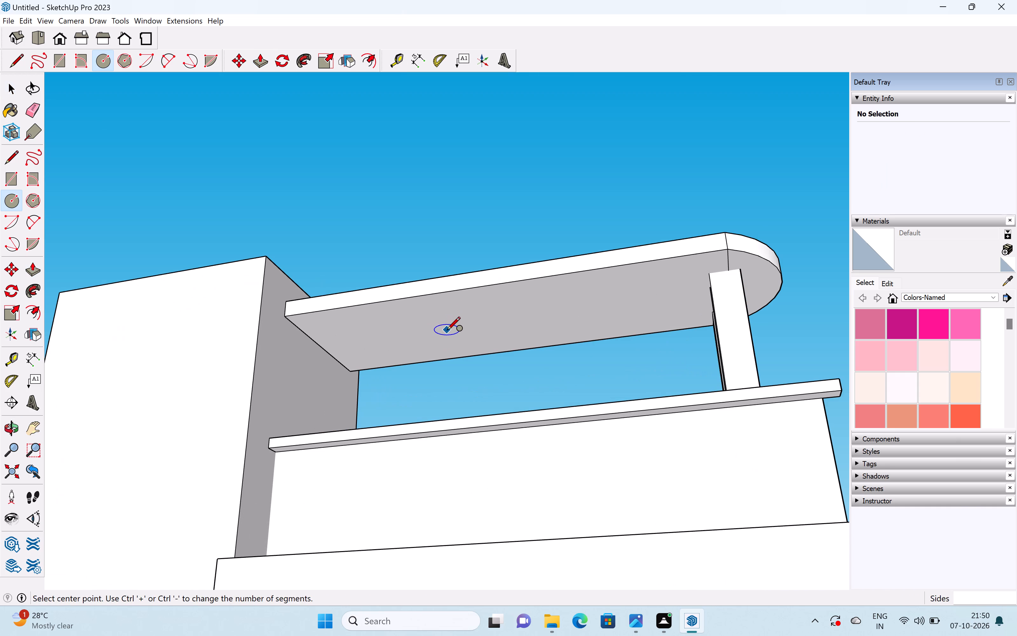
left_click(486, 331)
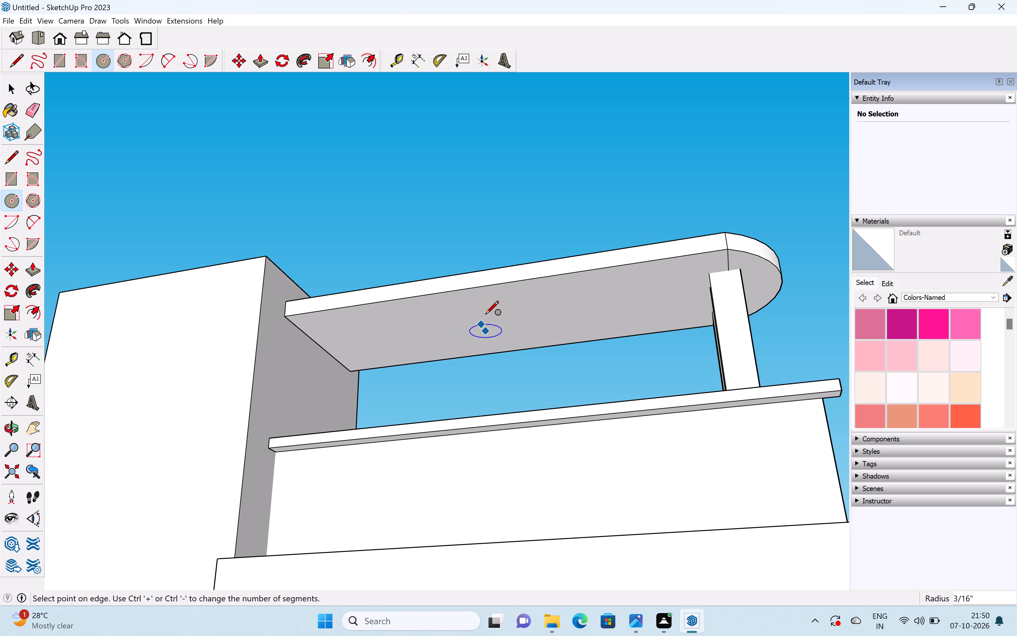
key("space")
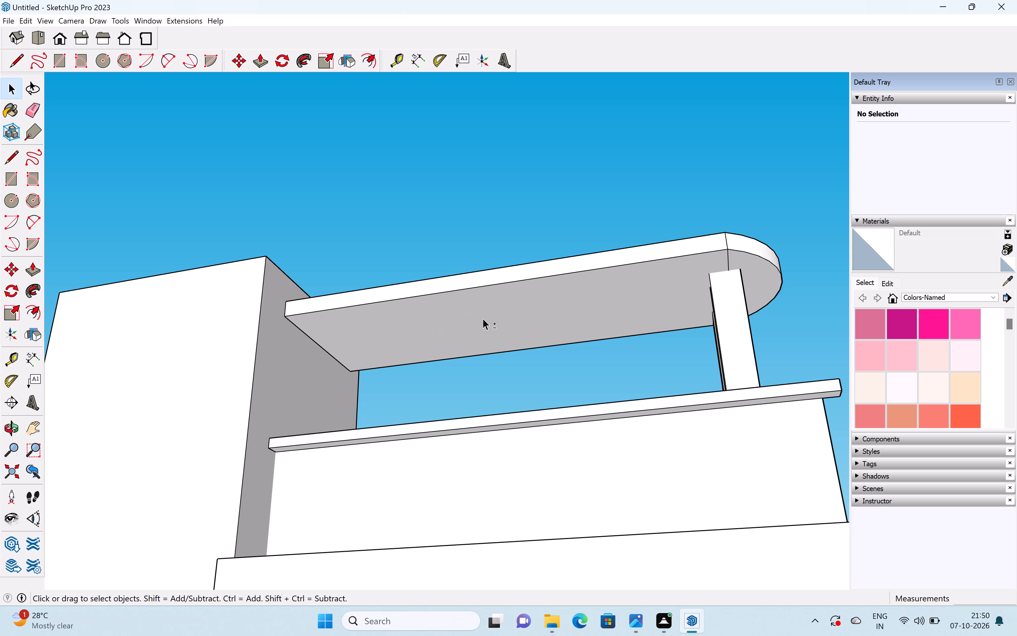
Draw a circle of about 5.56 ft² on the slab's underside, between the tower and the posts.
middle_click_drag(482, 318, 496, 251, "shift")
key("c")
scroll(506, 253, "up", 1)
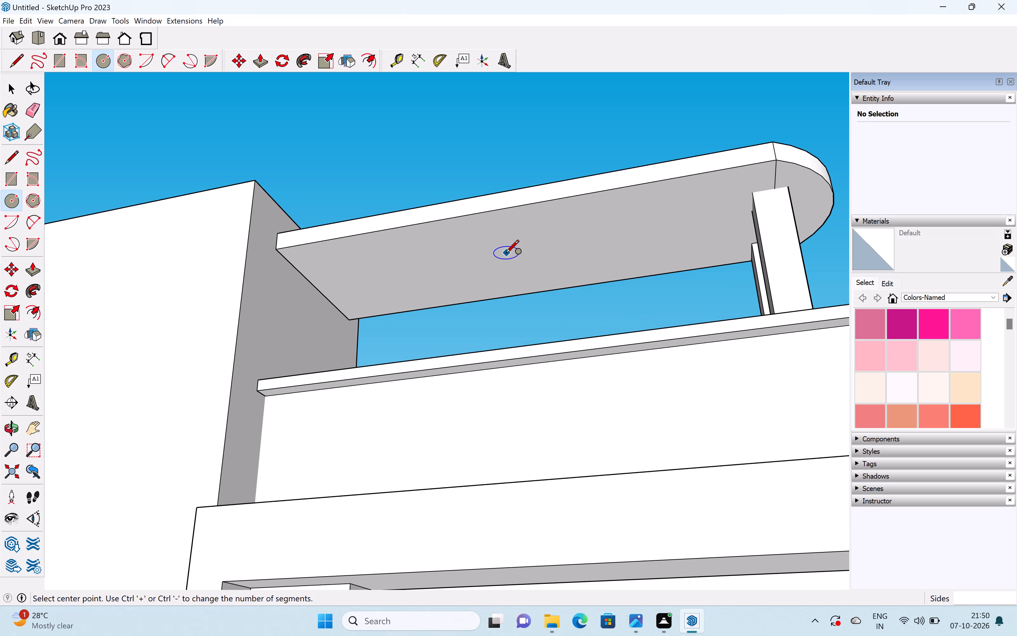
left_click(488, 264)
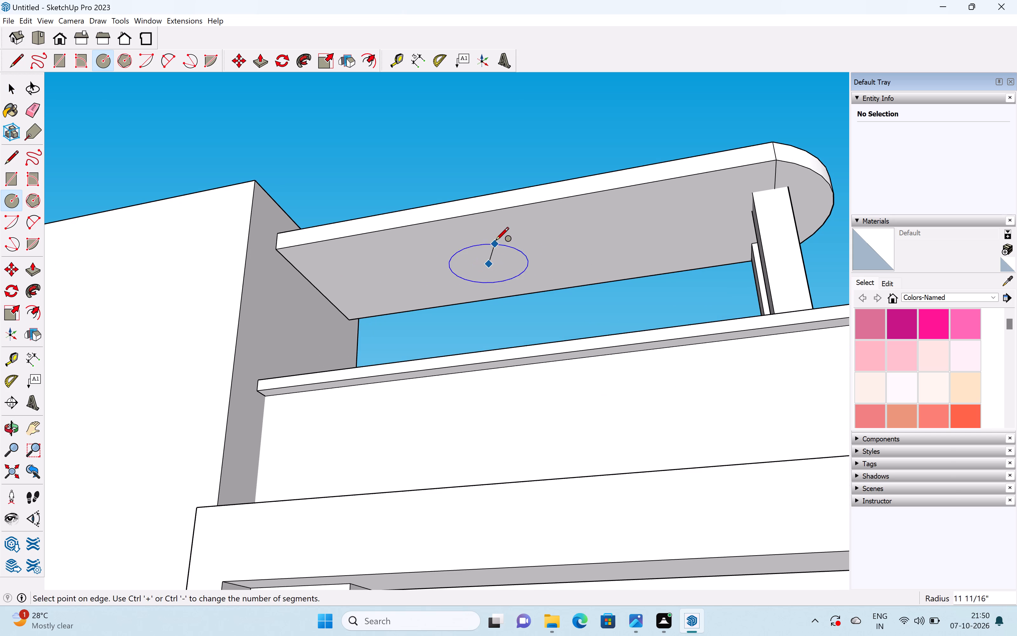
left_click(497, 238)
key("space")
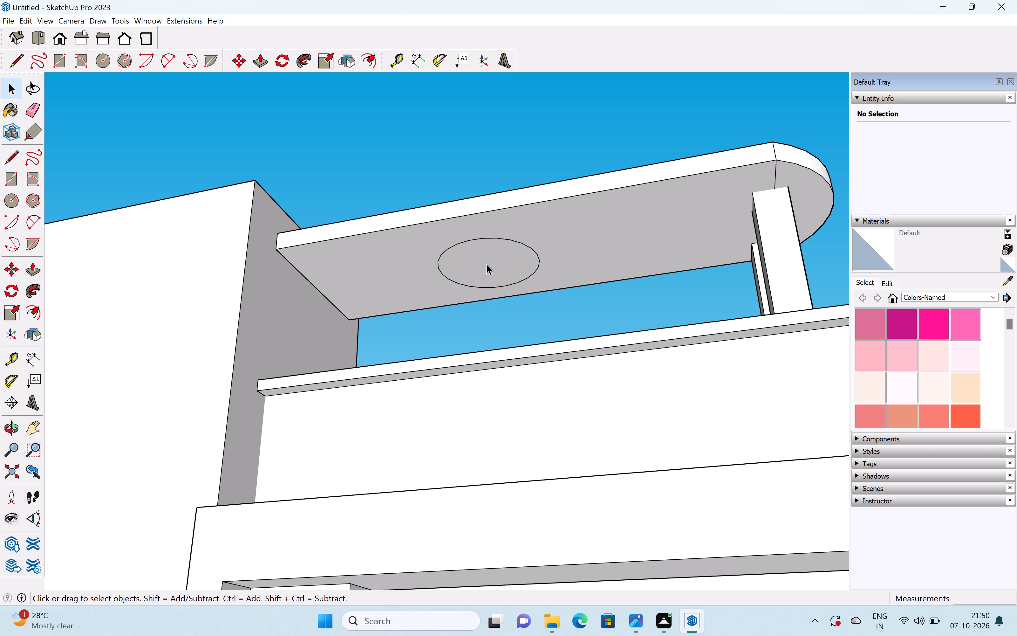
Offset the underside circle inward by about 5 1/4".
left_click(368, 64)
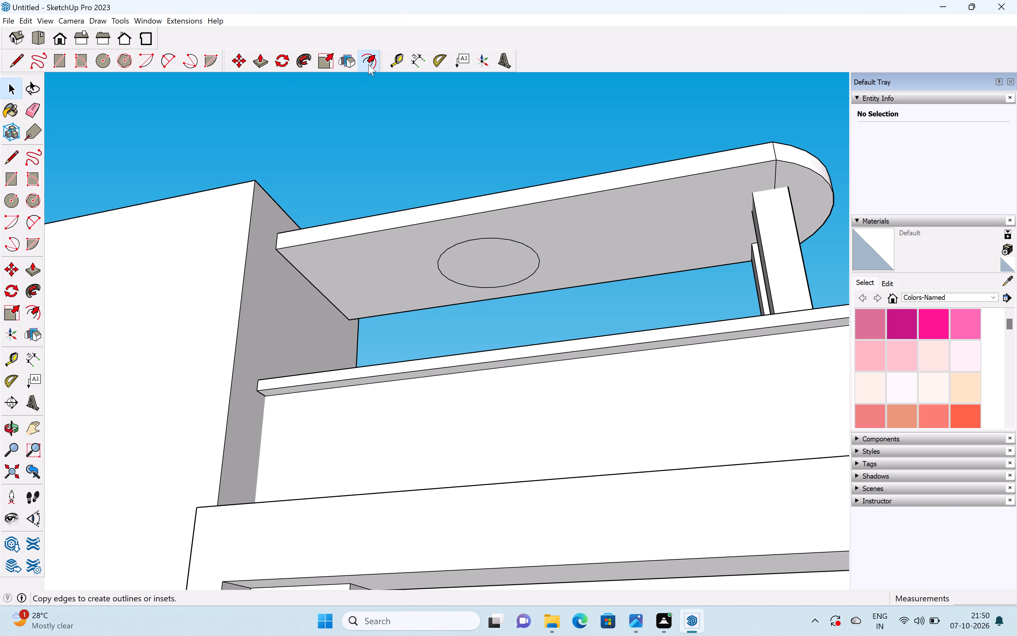
left_click(474, 249)
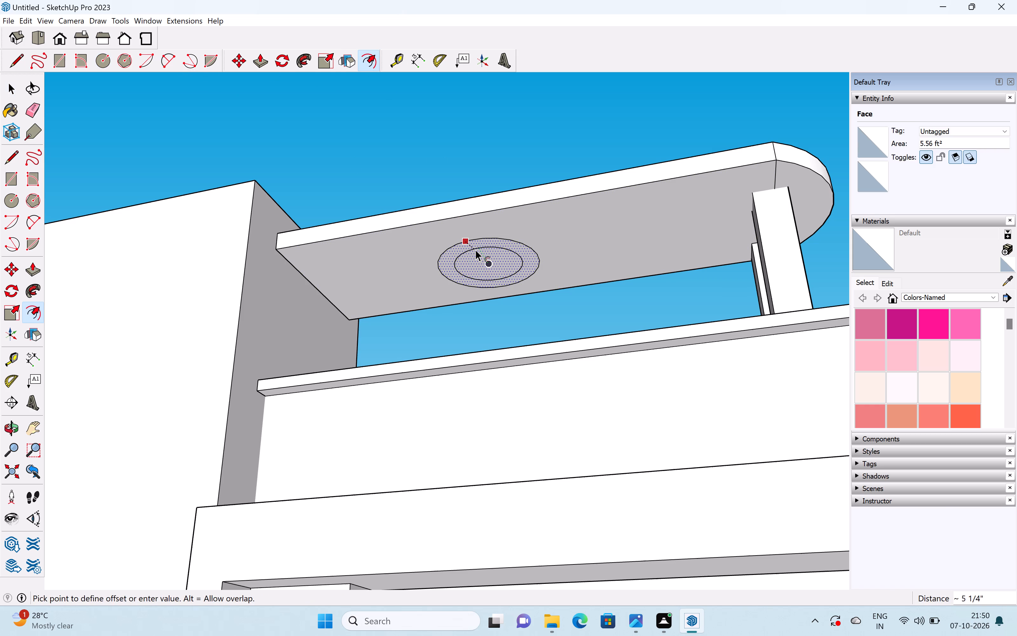
left_click(475, 250)
key("space")
Push the inner circle up through the slab by about 8 1/8".
key("p")
left_click_drag(488, 267, 488, 262)
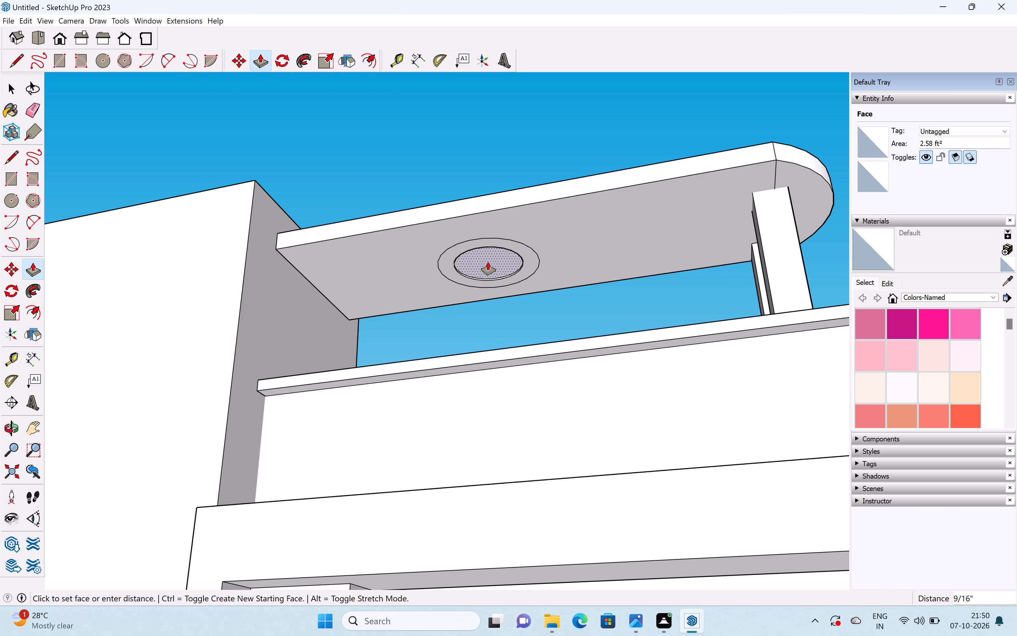
left_click_drag(488, 262, 488, 245)
middle_click_drag(503, 239, 478, 444)
scroll(477, 441, "up", 1)
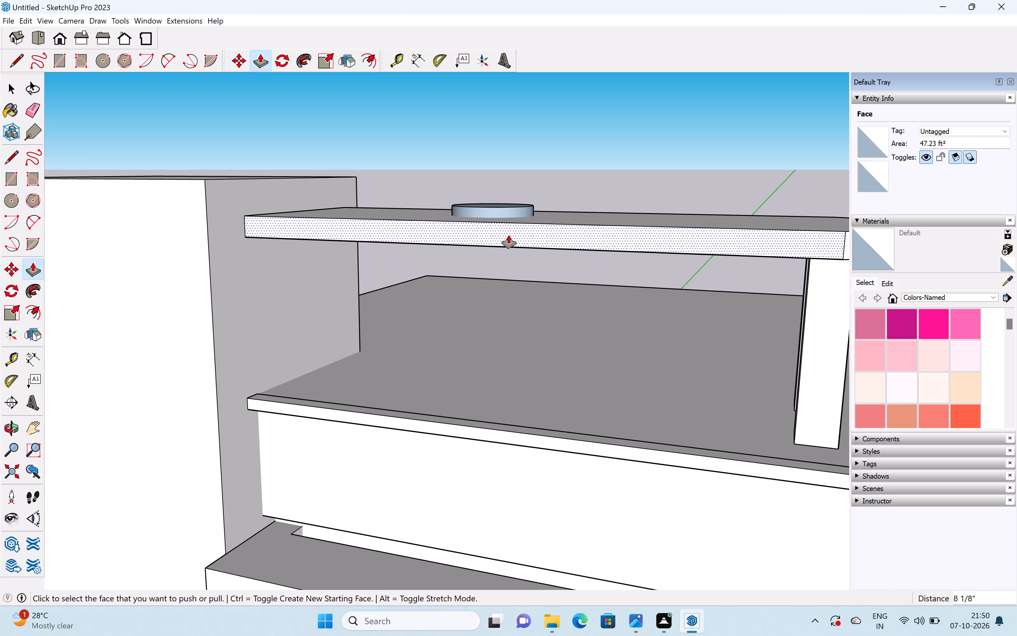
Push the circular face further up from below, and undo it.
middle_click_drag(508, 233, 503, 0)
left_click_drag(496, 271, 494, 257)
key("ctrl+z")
Delete the top face of the disc protruding above the slab.
middle_click_drag(473, 259, 452, 390)
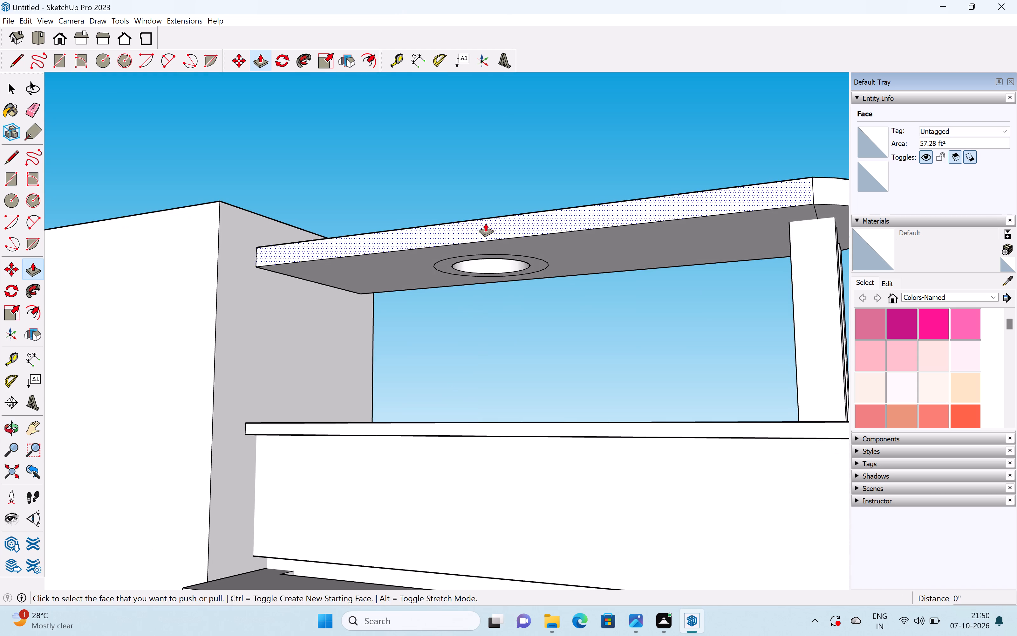
middle_click_drag(486, 223, 469, 479)
key("space")
left_click(497, 237)
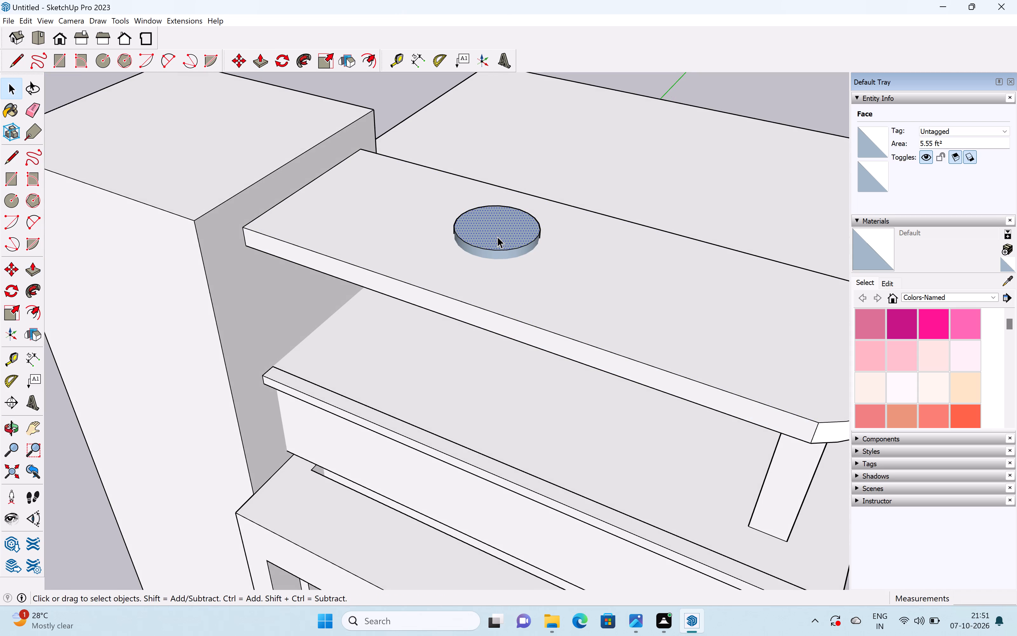
key("Delete")
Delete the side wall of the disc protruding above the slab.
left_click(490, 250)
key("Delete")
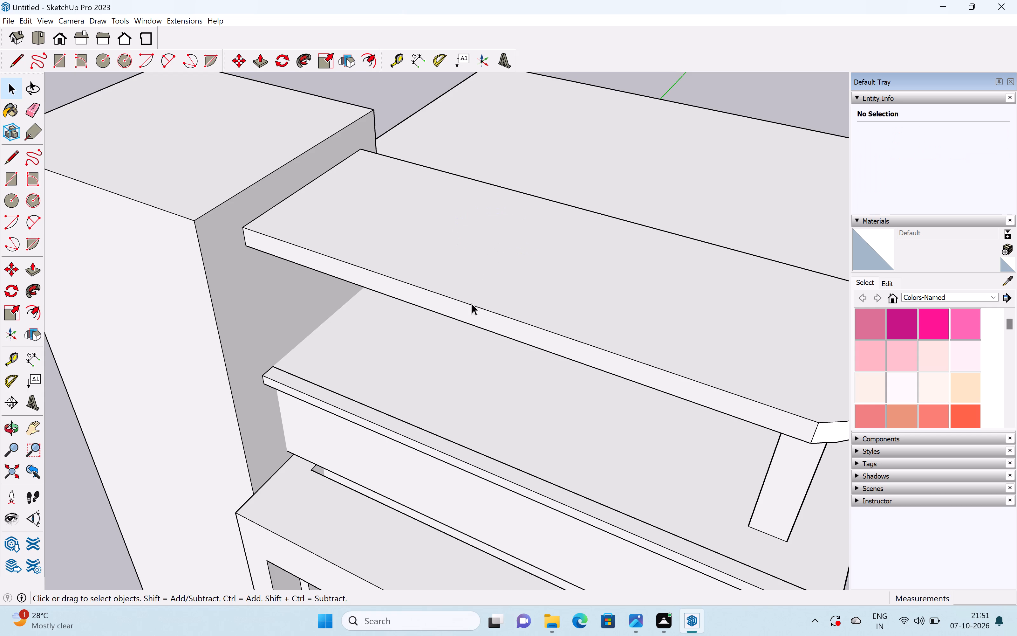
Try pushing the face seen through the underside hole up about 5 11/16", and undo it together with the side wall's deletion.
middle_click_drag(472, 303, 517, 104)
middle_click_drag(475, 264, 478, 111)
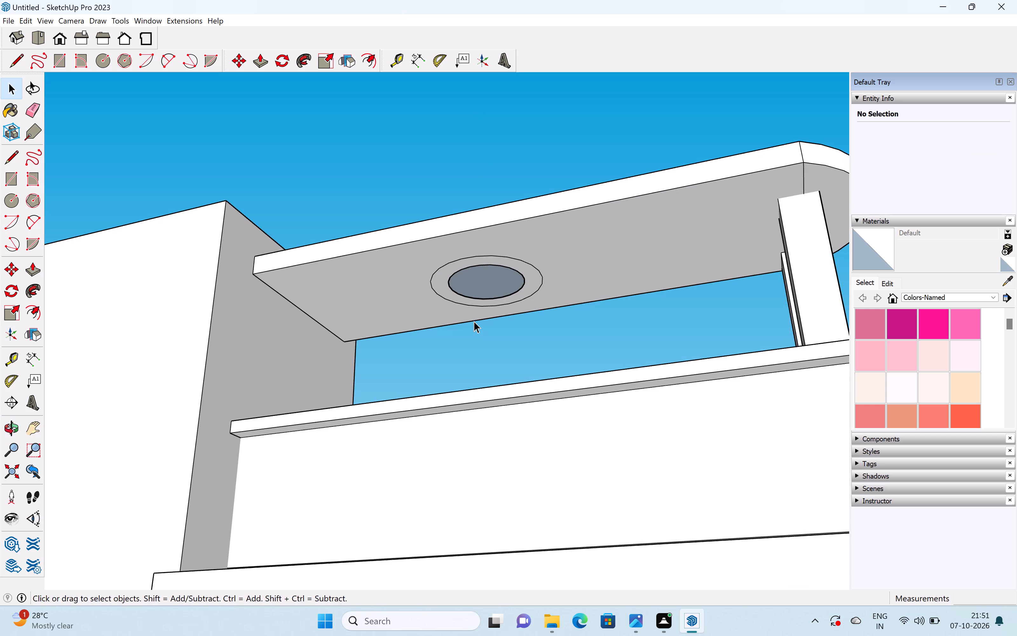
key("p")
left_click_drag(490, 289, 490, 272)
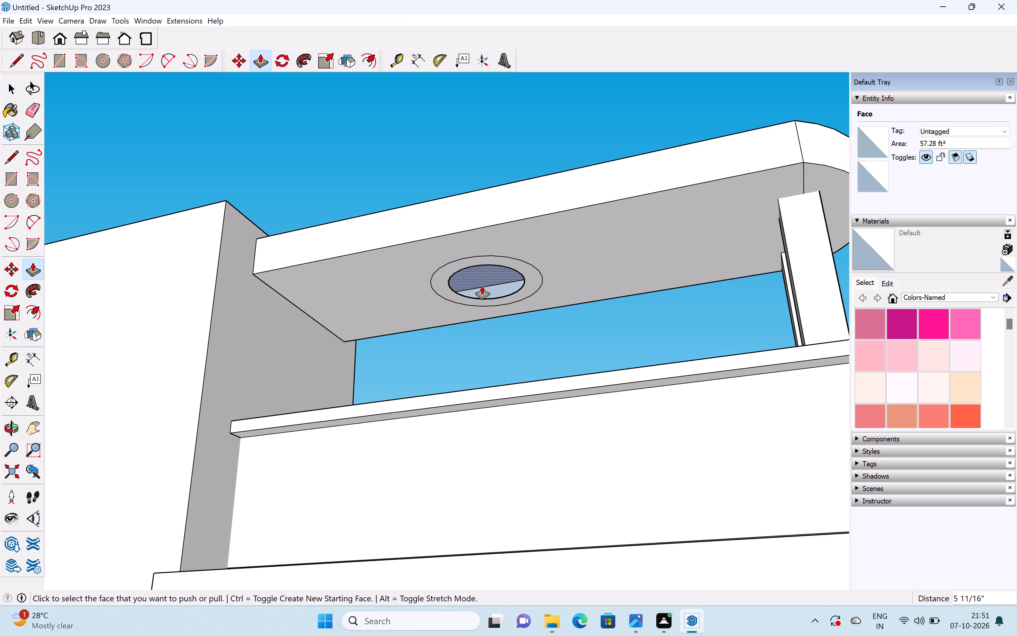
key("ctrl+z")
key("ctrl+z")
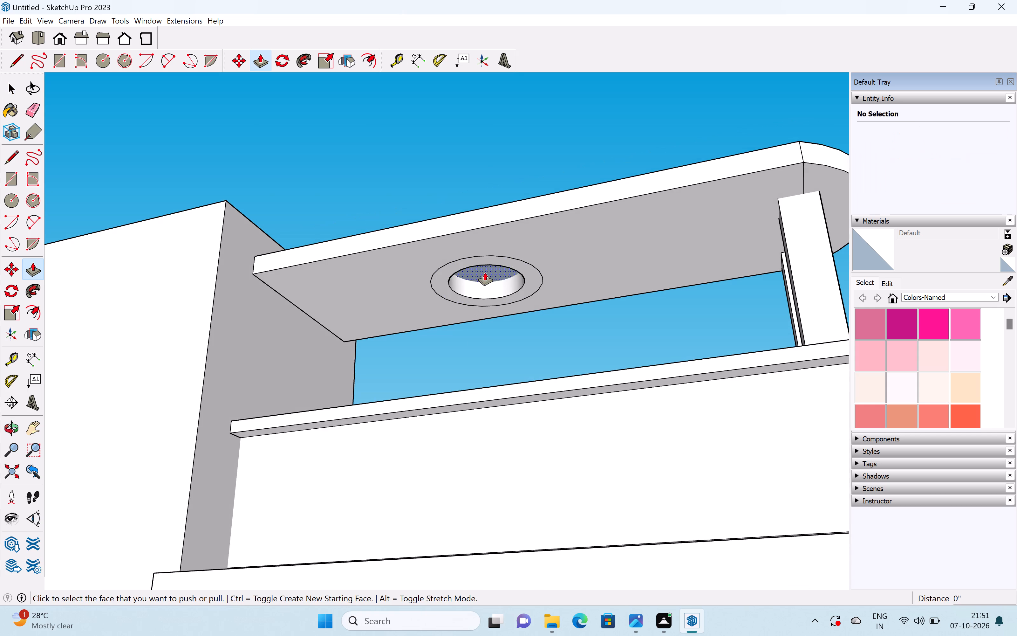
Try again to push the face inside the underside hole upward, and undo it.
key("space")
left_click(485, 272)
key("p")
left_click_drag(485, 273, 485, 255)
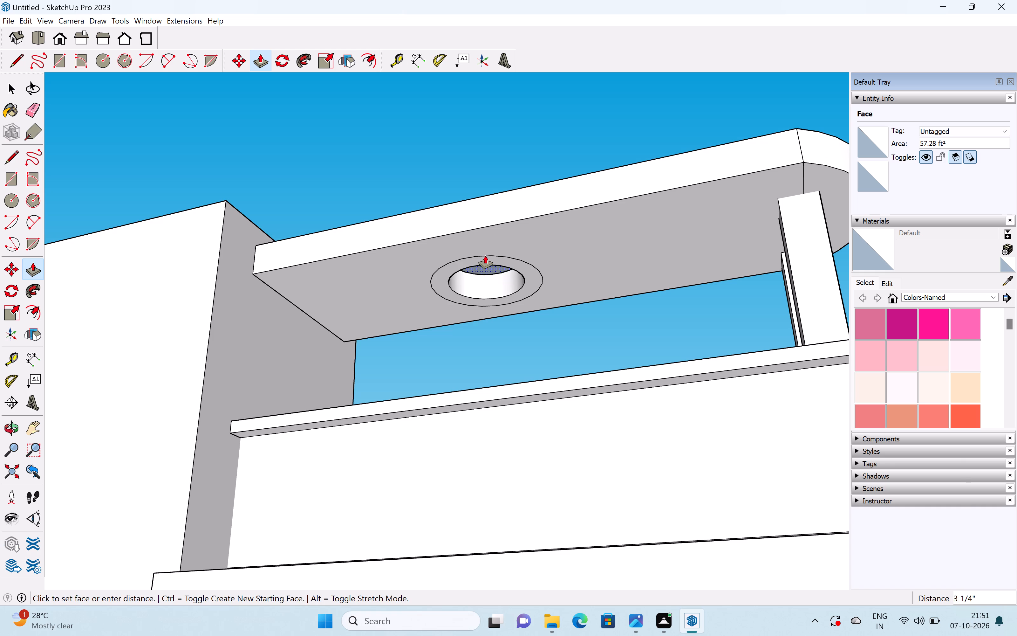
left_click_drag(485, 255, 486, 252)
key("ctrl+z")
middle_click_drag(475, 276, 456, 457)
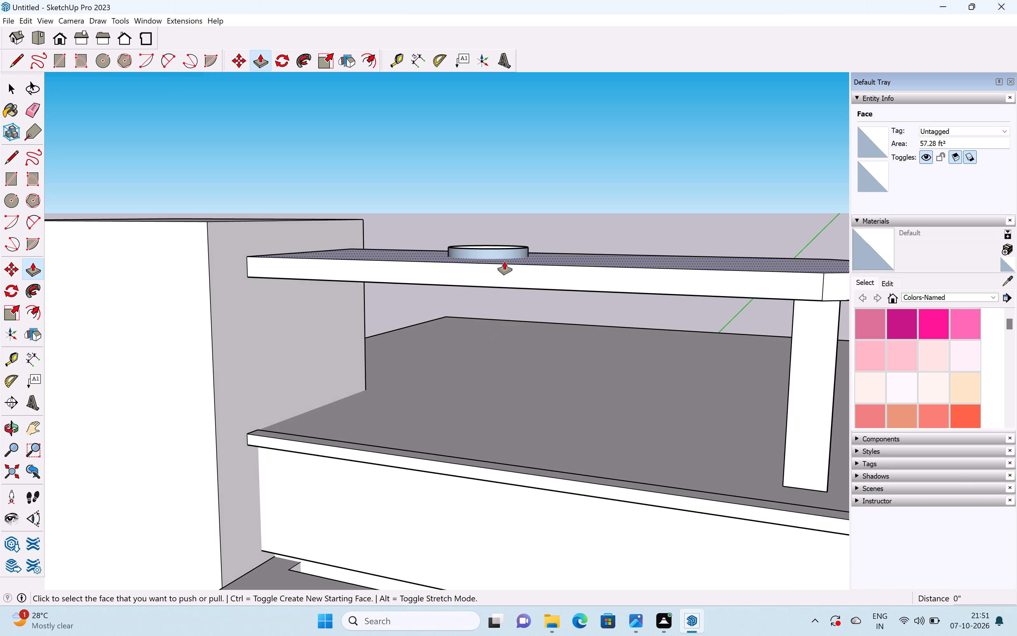
Undo the circular opening in the roof slab together with its circle outlines.
middle_click_drag(504, 261, 447, 505)
scroll(501, 248, "up", 5)
key("space")
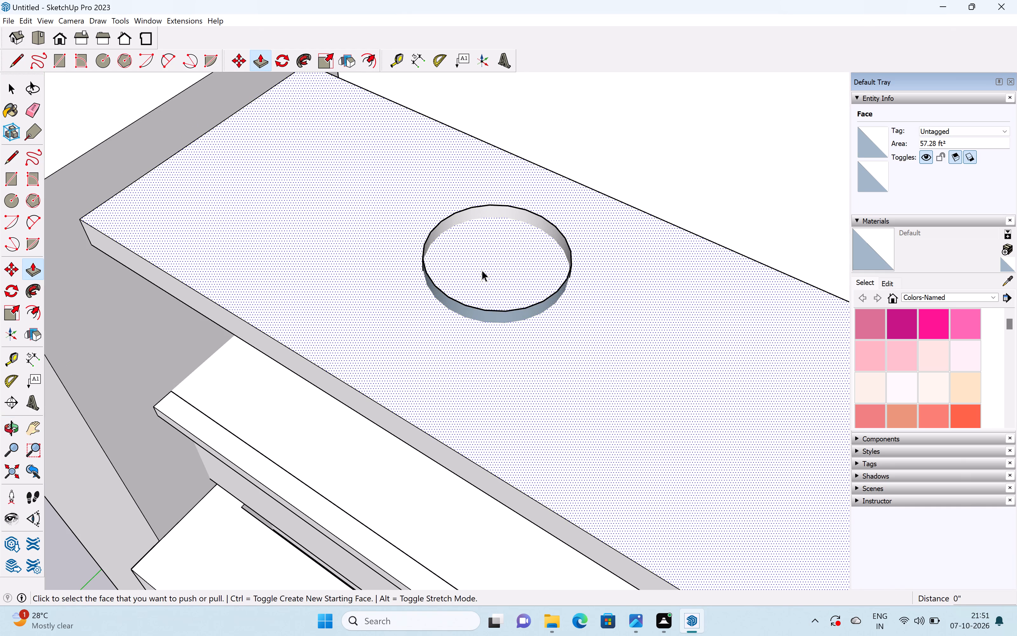
key("r")
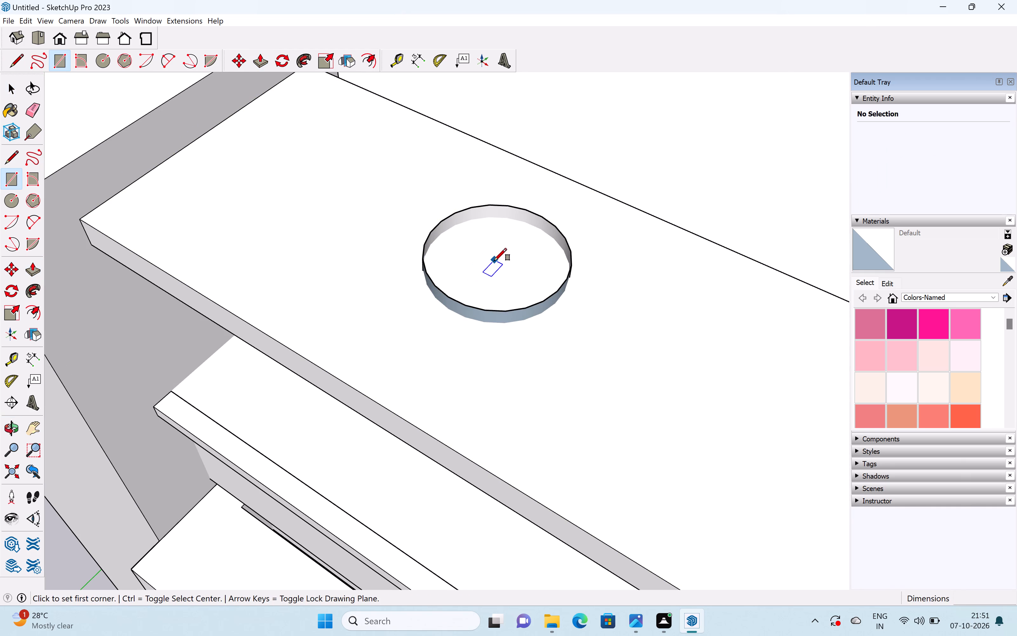
key("space")
middle_click_drag(472, 300, 528, 114)
scroll(528, 118, "up", 1)
scroll(511, 192, "down", 5)
middle_click_drag(459, 399, 519, 164)
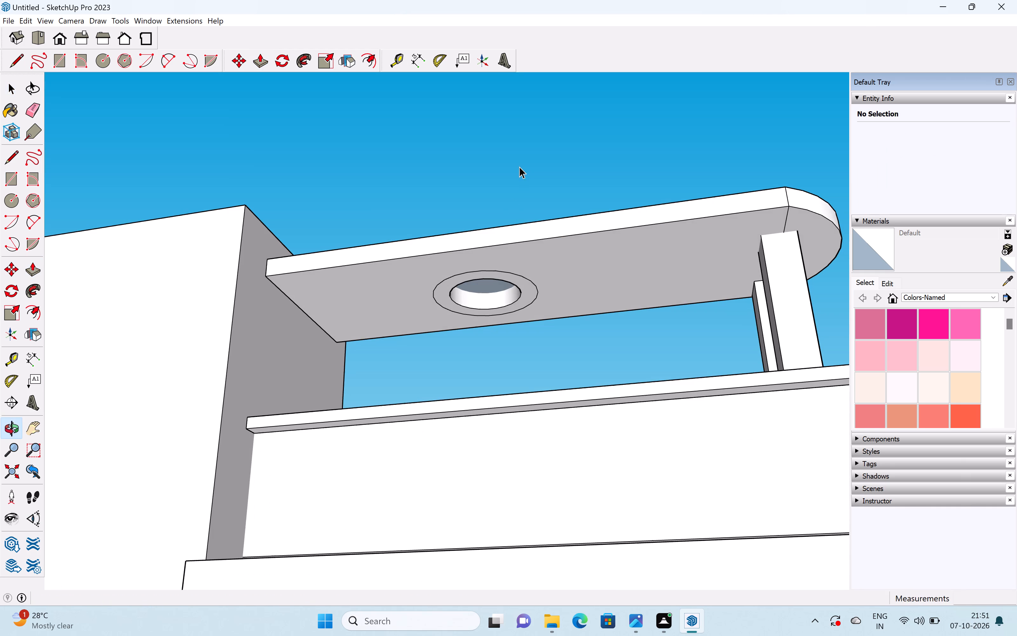
key("ctrl+z")
key("ctrl+z")
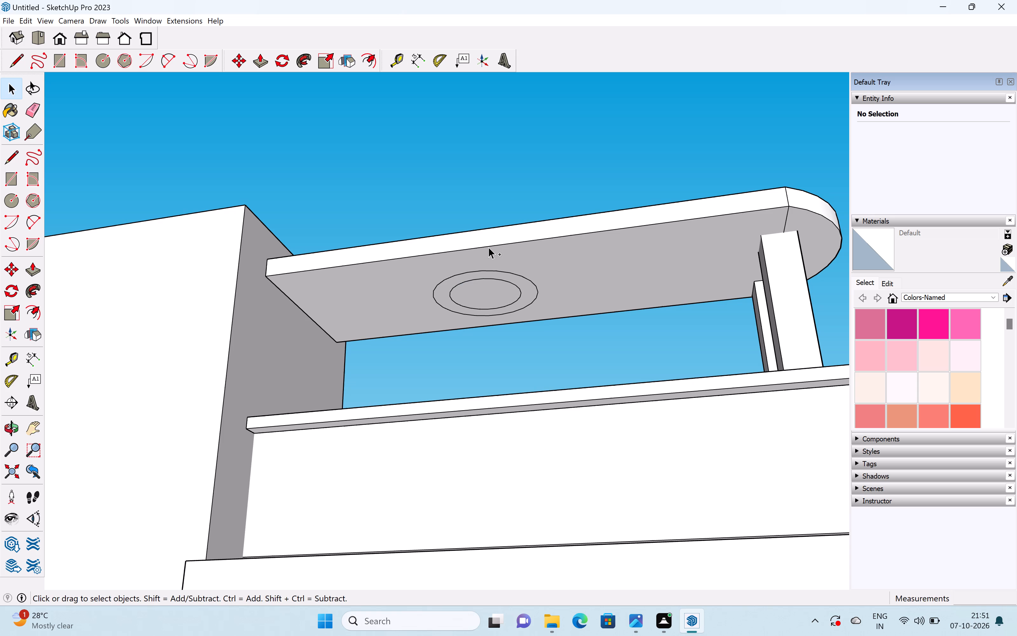
key("ctrl+z")
key("ctrl+z")
scroll(488, 247, "down", 6)
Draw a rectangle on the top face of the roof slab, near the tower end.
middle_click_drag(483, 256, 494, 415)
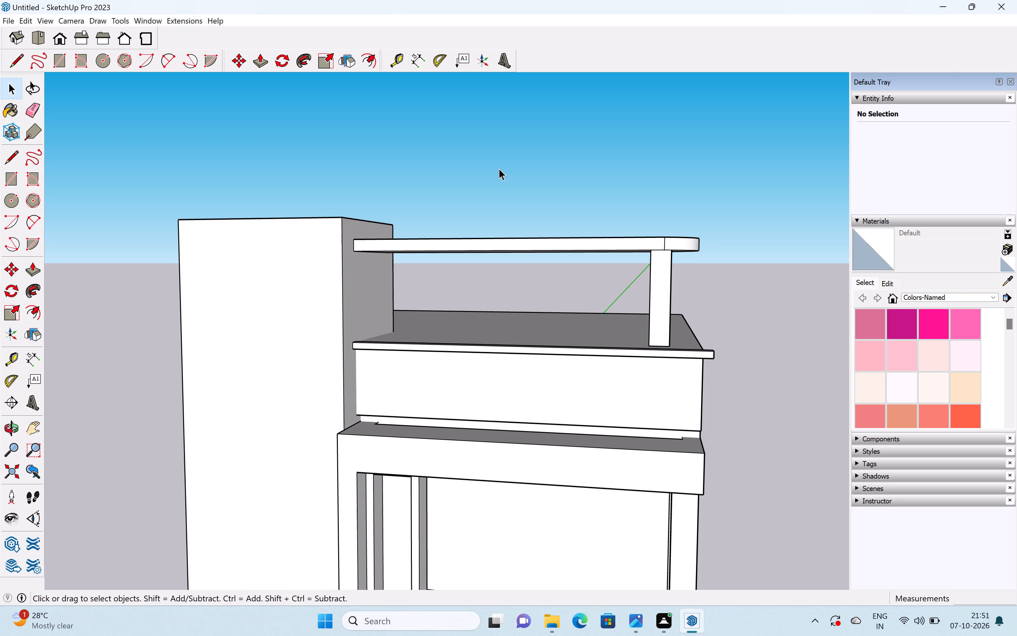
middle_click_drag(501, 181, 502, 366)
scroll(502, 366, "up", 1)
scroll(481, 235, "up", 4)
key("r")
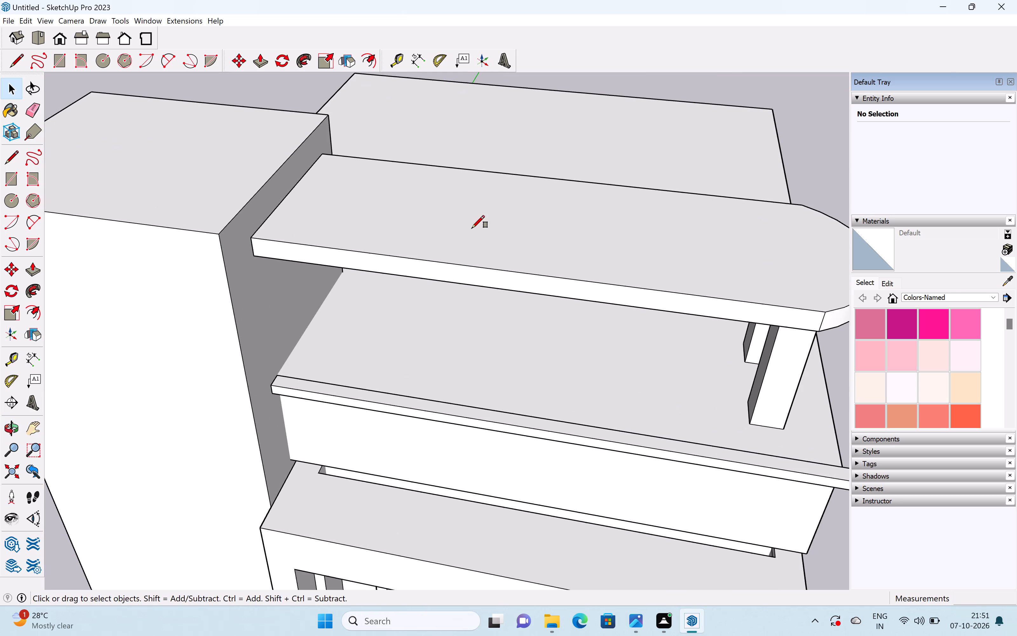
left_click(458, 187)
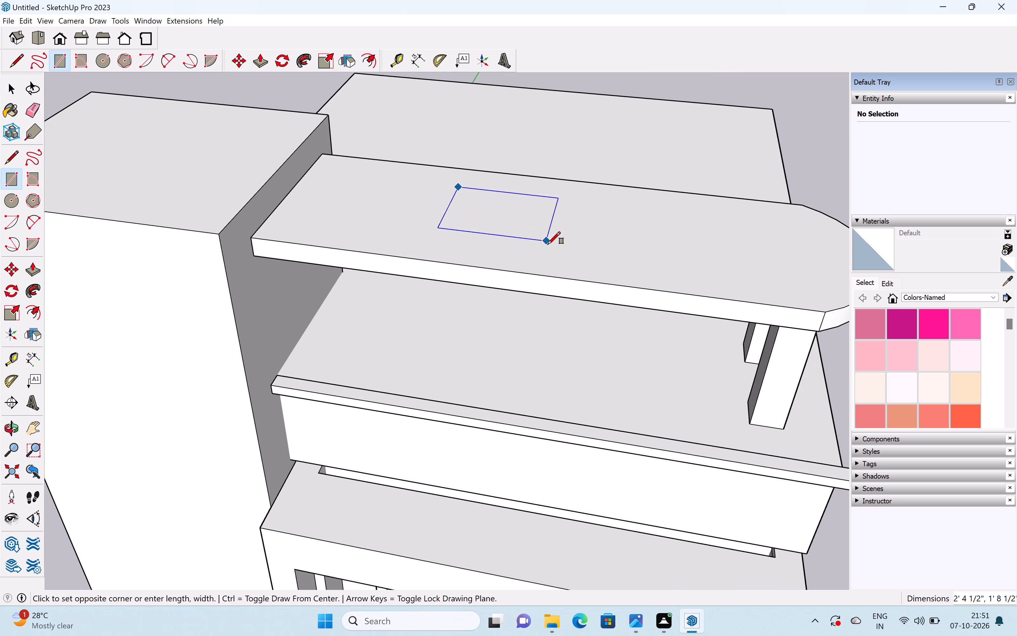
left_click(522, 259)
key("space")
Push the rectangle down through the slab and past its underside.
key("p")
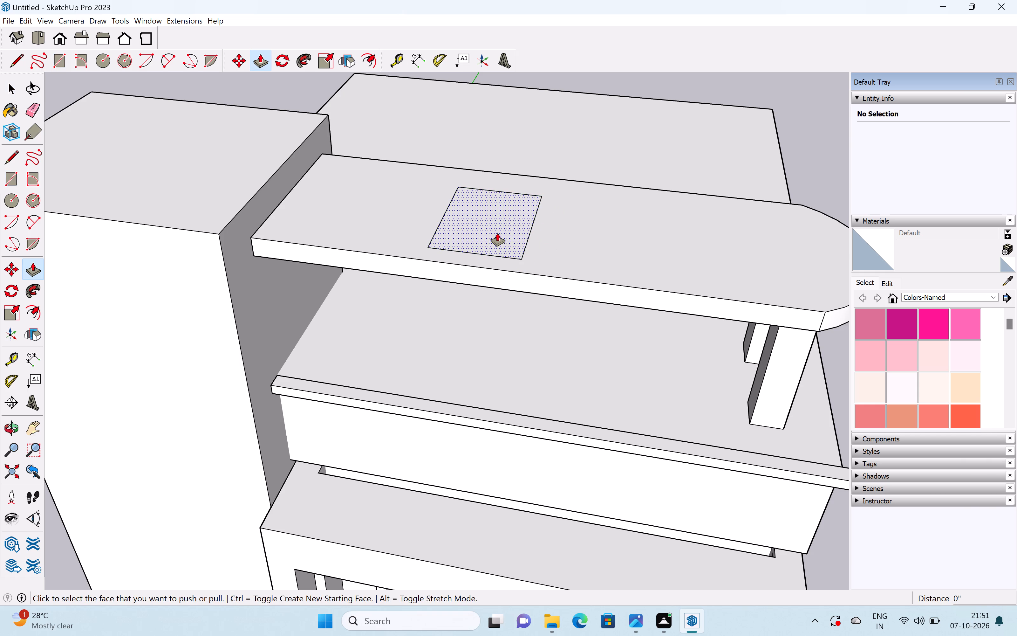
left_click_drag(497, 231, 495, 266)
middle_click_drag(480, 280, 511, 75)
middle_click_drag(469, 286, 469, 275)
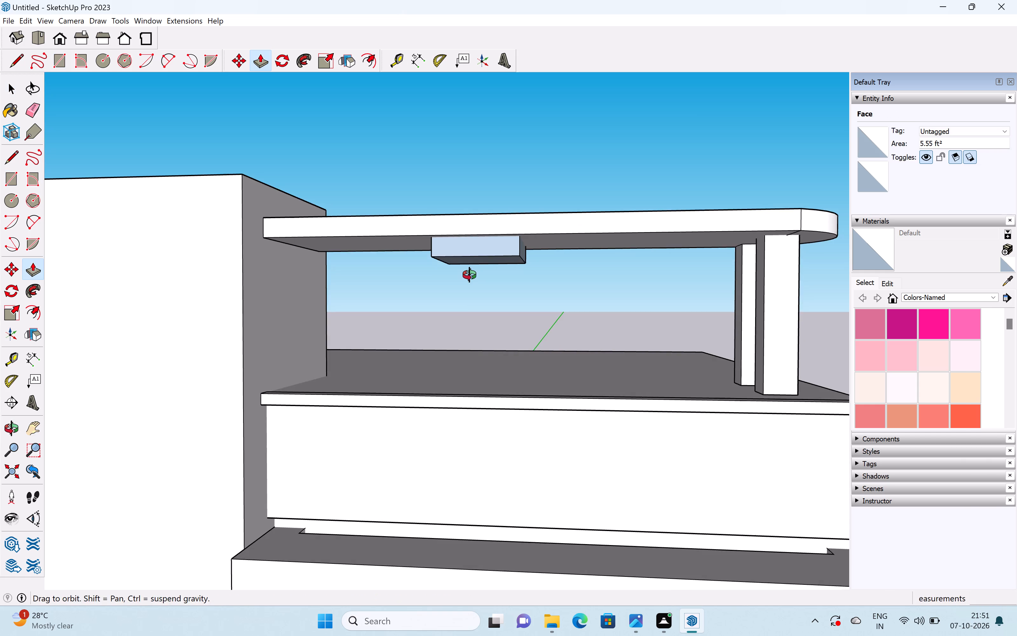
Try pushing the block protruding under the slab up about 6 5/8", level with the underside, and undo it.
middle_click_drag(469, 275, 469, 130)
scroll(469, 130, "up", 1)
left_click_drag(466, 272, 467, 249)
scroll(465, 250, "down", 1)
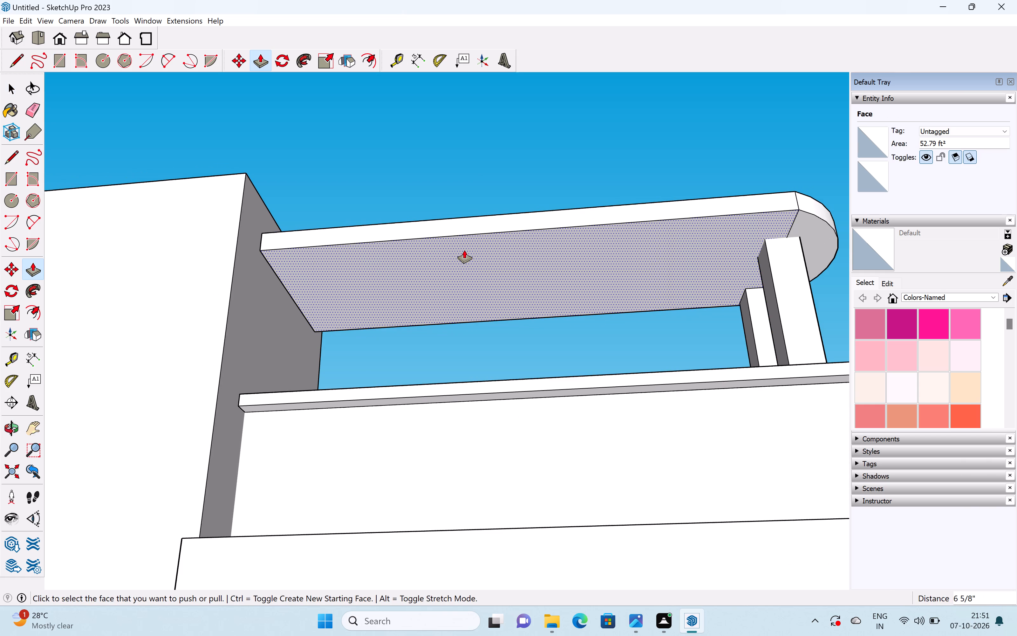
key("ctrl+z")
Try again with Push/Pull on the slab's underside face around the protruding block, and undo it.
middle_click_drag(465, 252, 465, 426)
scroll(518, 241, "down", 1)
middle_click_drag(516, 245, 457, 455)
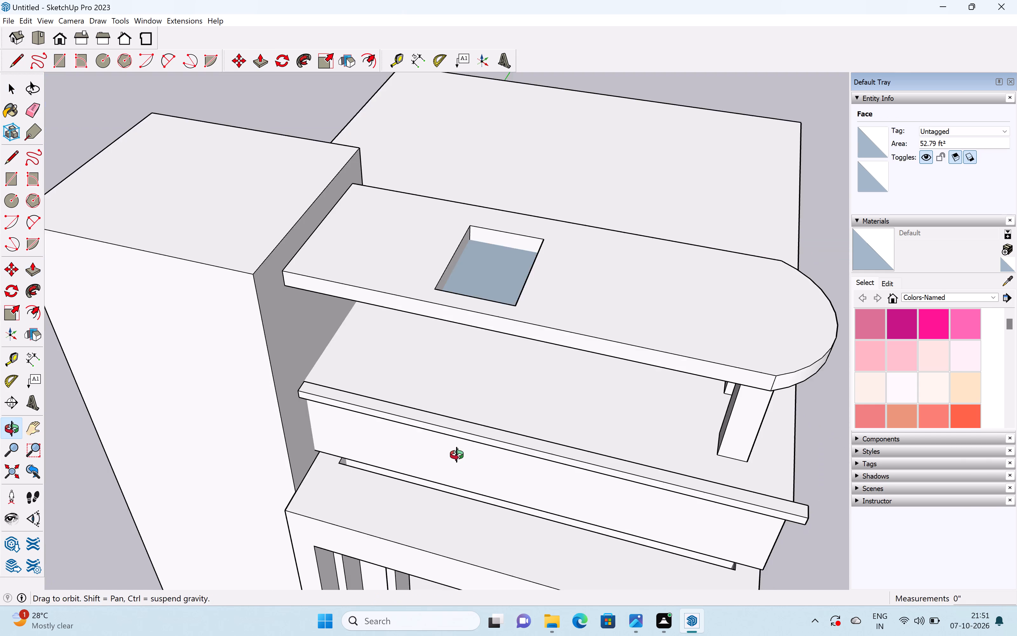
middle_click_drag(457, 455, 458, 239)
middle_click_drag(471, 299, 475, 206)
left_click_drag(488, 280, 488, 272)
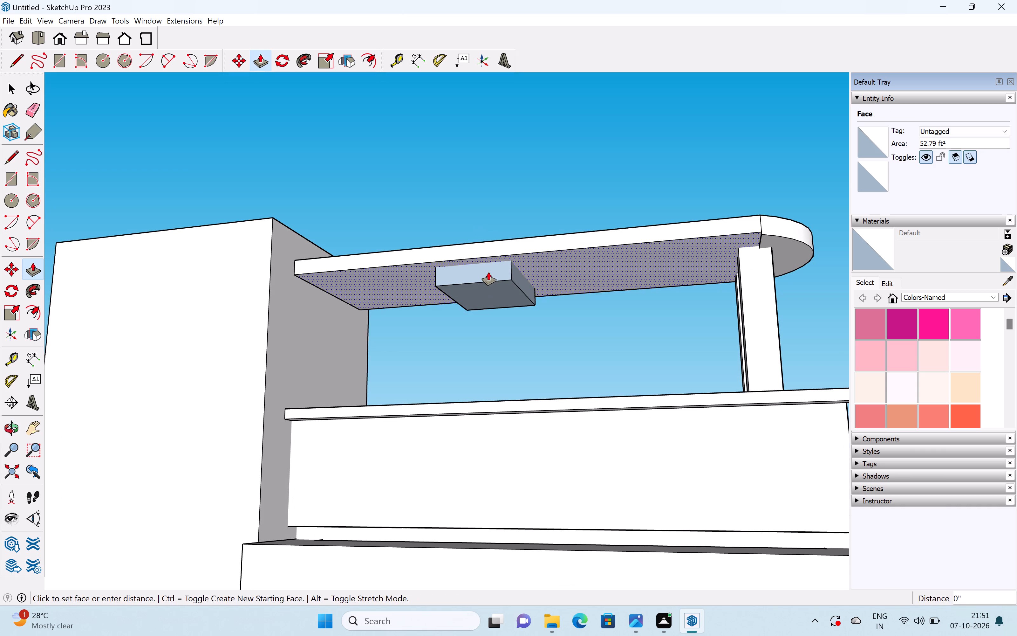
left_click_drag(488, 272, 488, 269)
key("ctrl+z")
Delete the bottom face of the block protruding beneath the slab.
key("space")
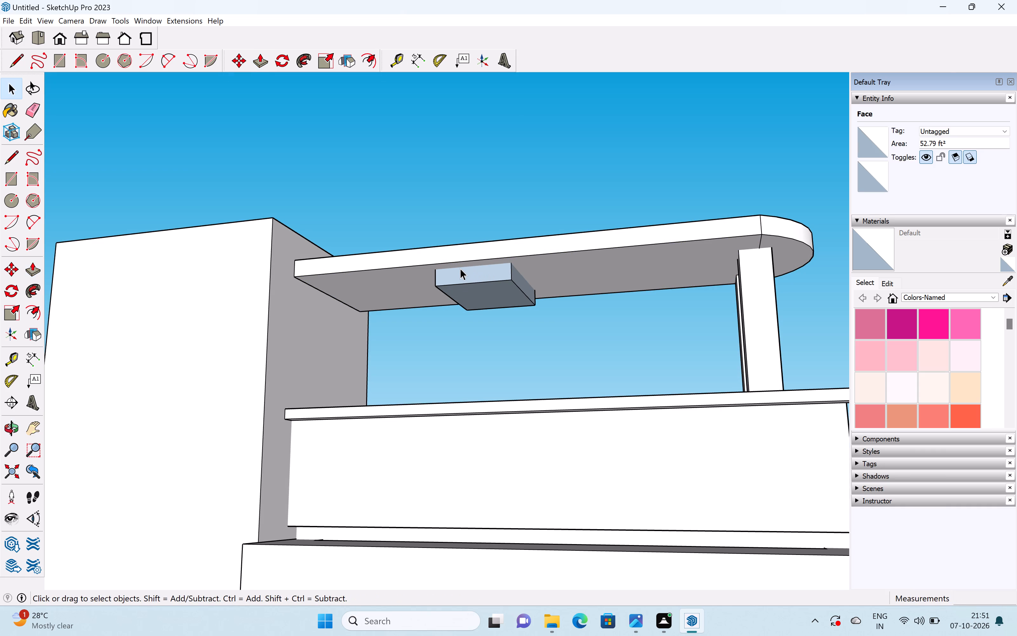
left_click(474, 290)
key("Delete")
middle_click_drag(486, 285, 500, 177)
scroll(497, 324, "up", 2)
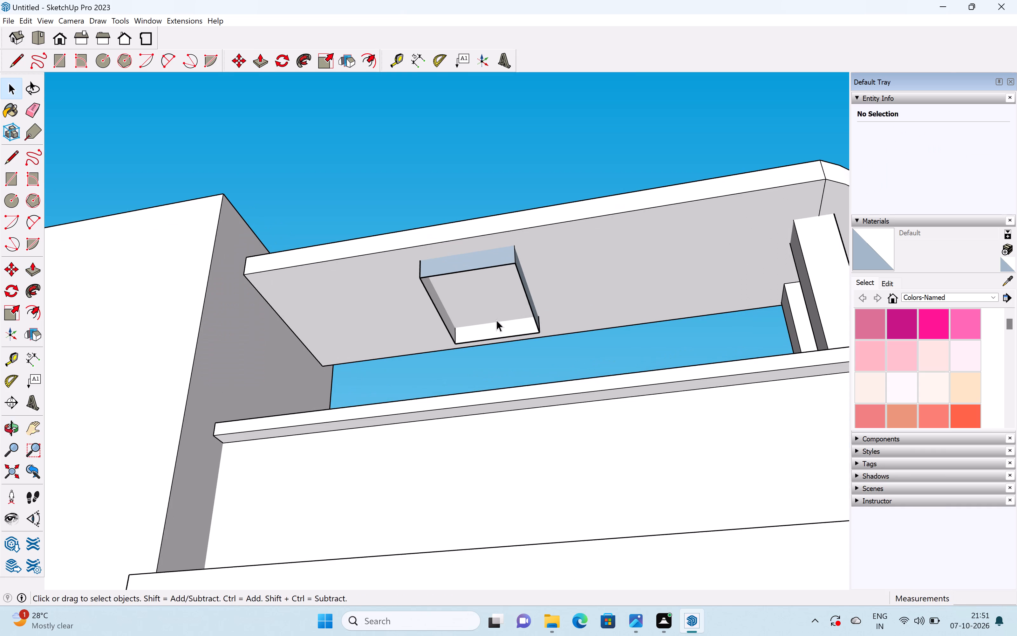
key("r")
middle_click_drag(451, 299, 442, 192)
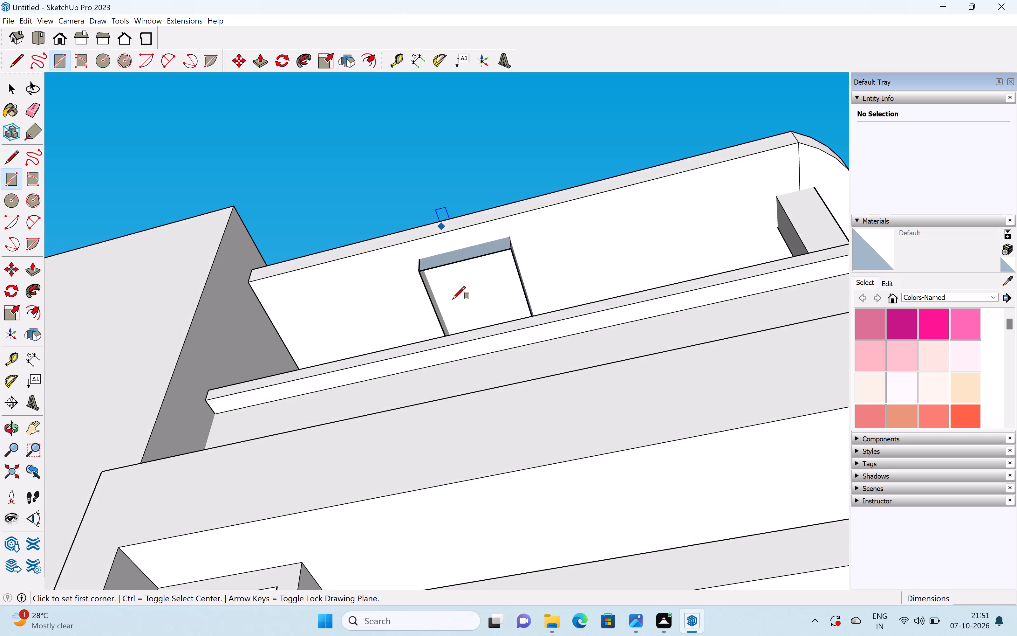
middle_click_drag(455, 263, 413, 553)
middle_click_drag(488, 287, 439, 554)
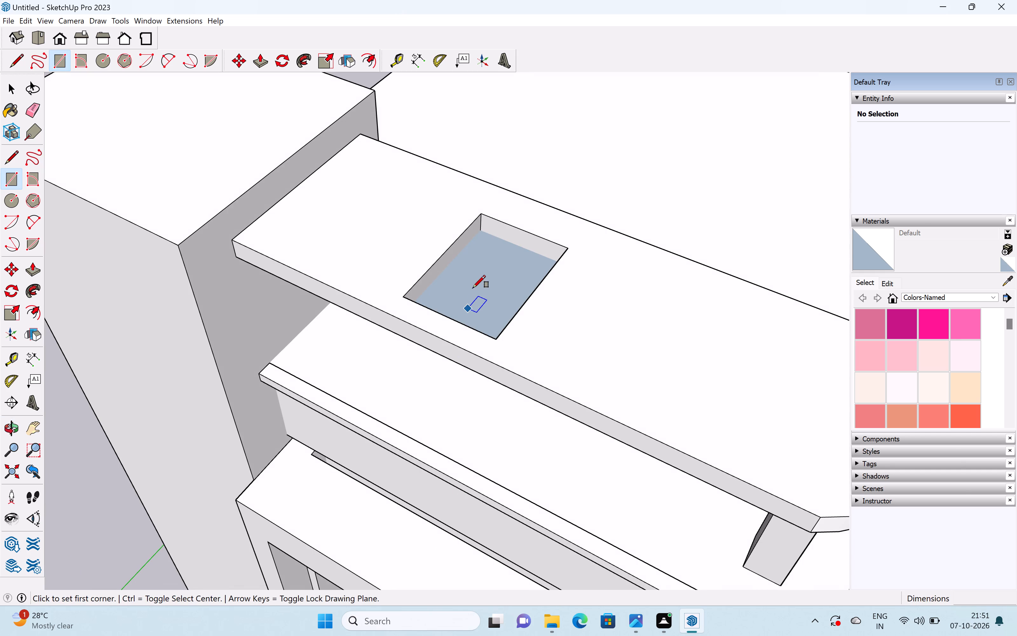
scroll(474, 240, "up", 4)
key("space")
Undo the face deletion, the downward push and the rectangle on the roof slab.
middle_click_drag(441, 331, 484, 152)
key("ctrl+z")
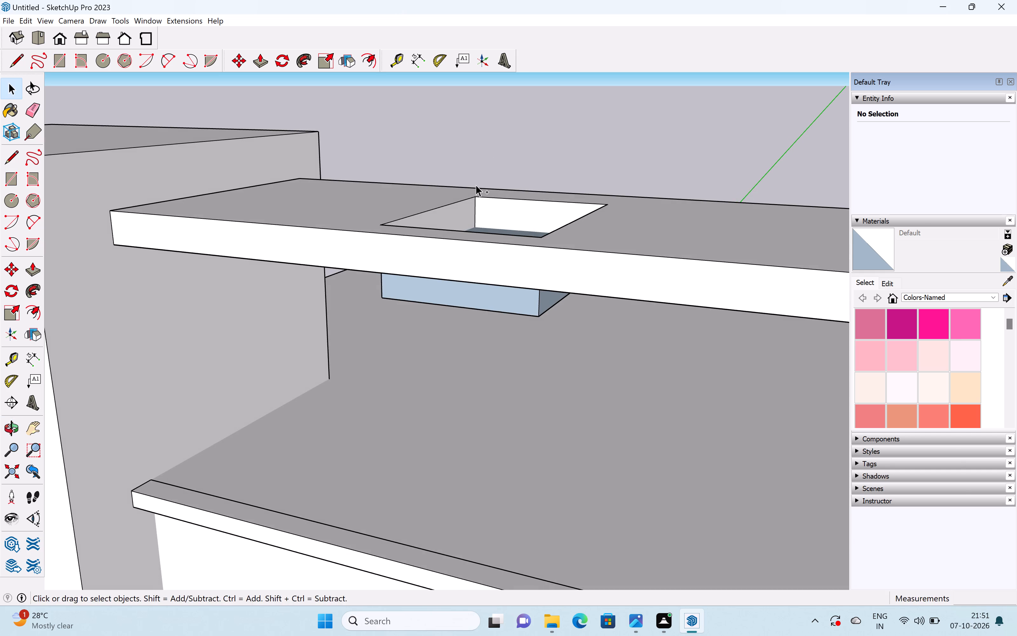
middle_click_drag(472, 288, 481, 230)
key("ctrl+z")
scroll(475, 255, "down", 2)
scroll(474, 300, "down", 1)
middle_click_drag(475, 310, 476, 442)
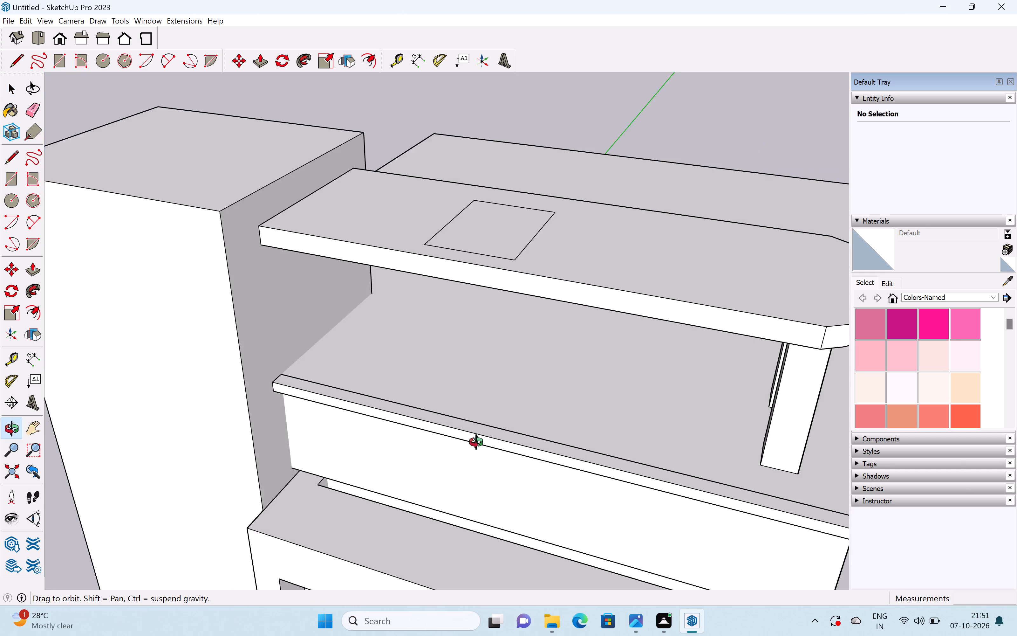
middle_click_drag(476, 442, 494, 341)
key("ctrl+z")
Examine the whole building from the front and from above.
scroll(497, 312, "down", 5)
key("space")
scroll(496, 309, "down", 3)
middle_click_drag(475, 342, 594, 258)
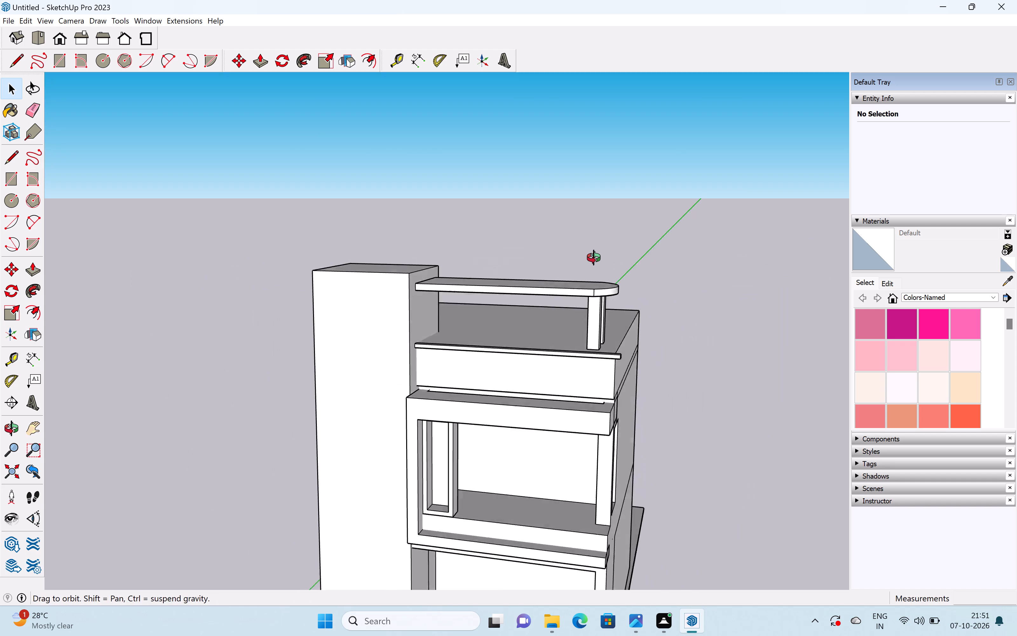
middle_click_drag(594, 258, 594, 257)
scroll(590, 258, "down", 6)
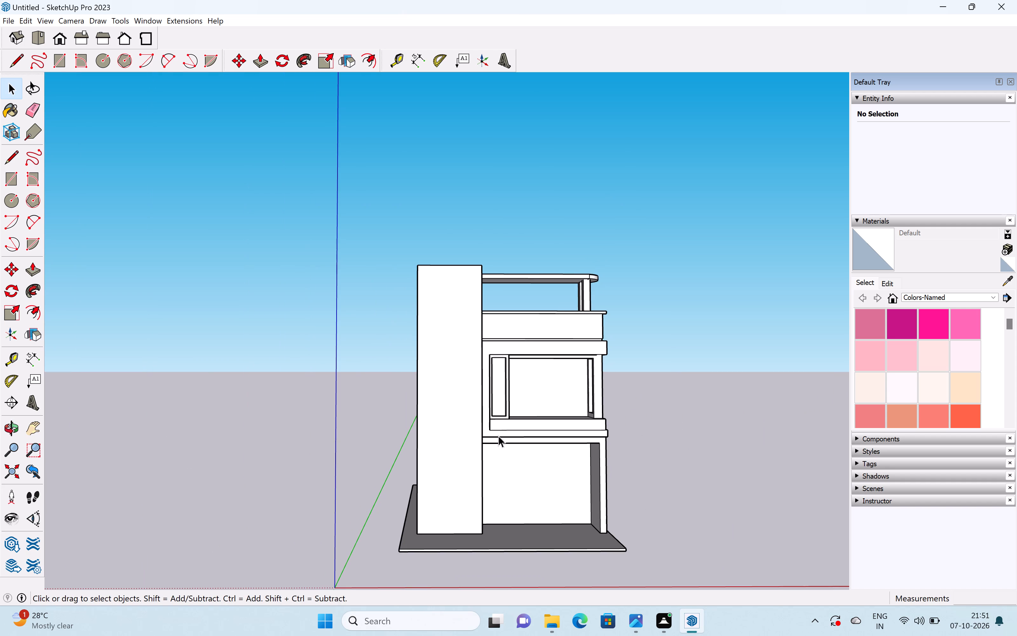
middle_click_drag(500, 441, 507, 335, "shift")
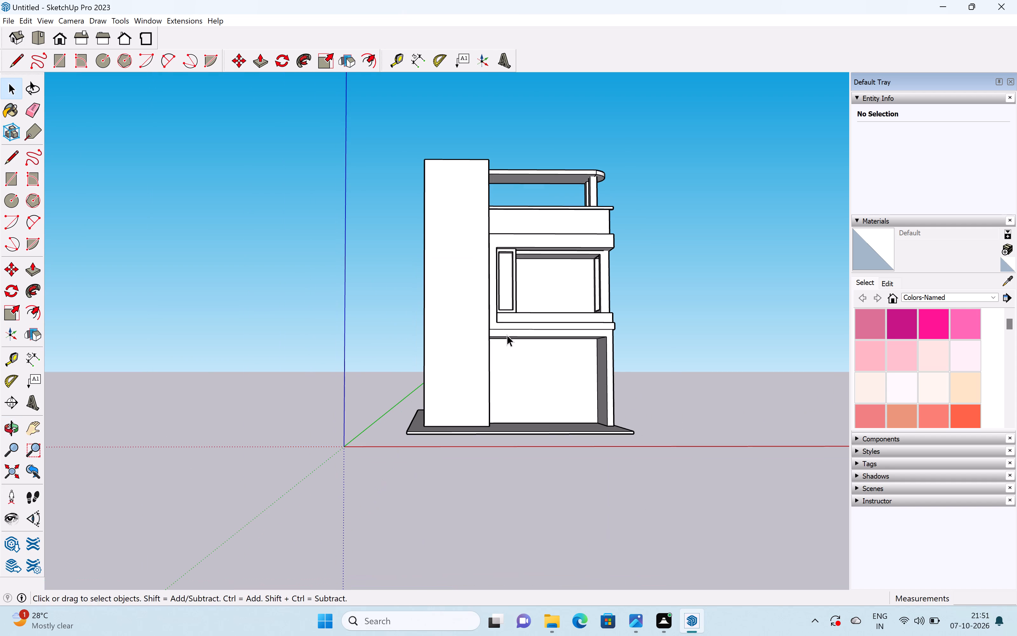
middle_click_drag(442, 140, 451, 244)
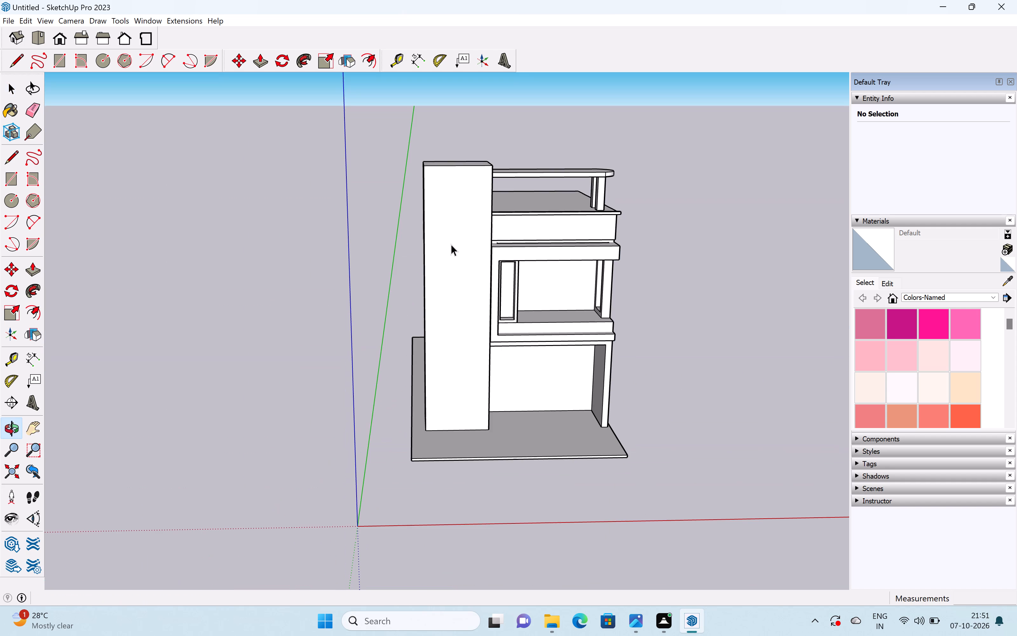
scroll(505, 190, "up", 3)
Inside the main building group, raise the tower's top face about 1' 7 1/4" and leave the group.
middle_click_drag(481, 167, 352, 260)
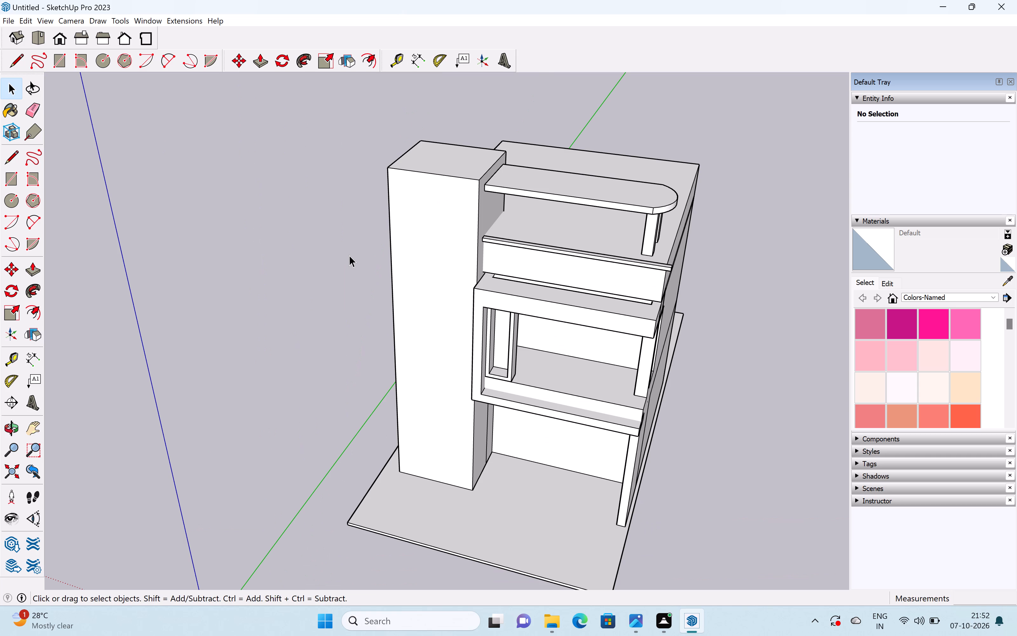
key("p")
key("space")
left_click(442, 159)
left_click_drag(441, 164, 441, 168)
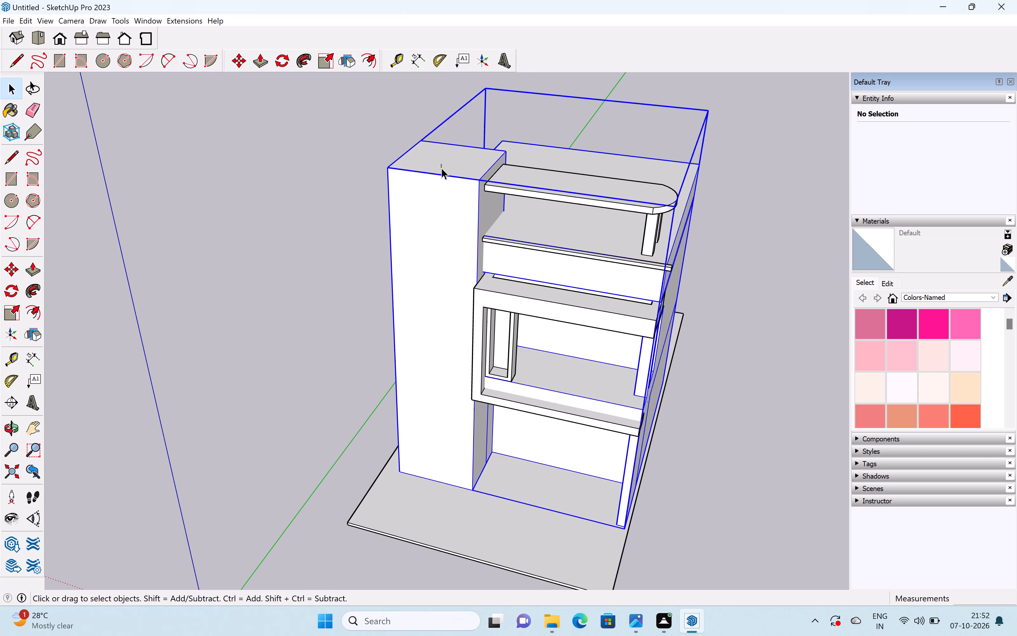
left_click_drag(441, 168, 442, 168)
triple_click(442, 168)
triple_click(446, 173)
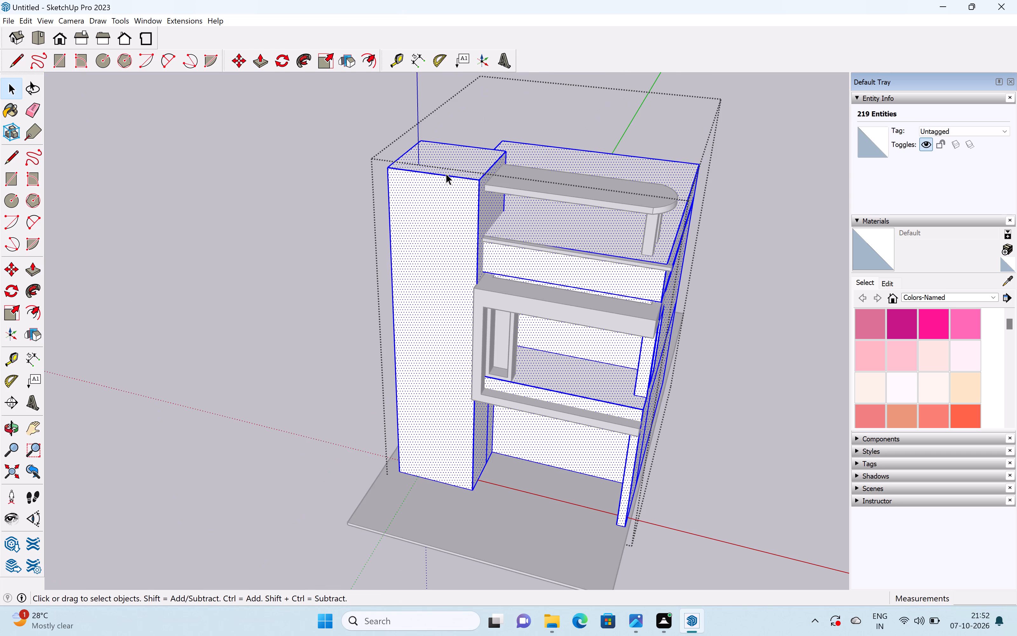
key("p")
left_click_drag(450, 158, 455, 137)
scroll(454, 145, "down", 4)
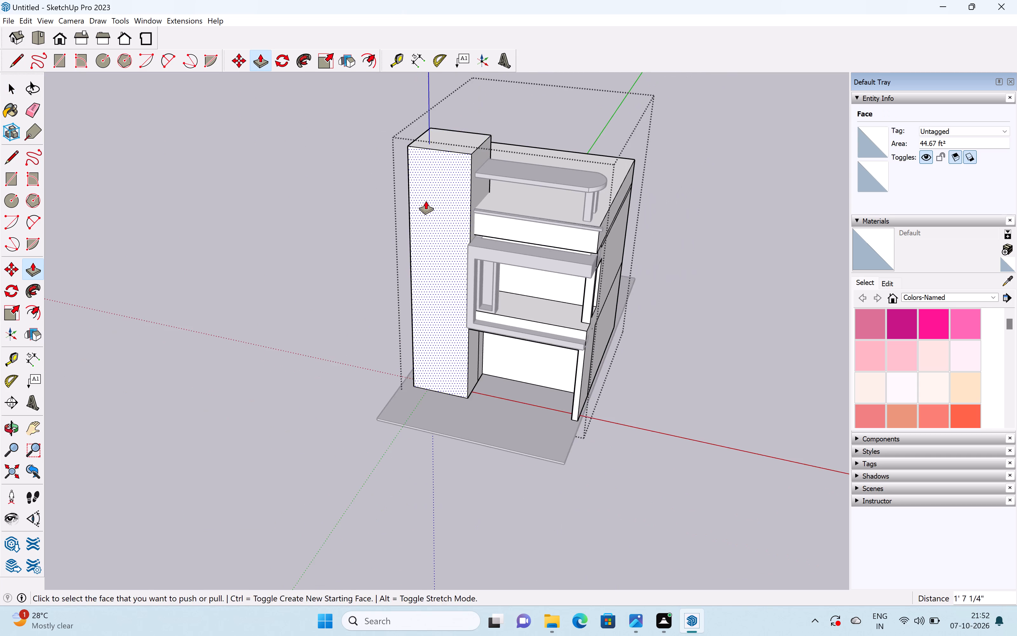
middle_click_drag(426, 201, 575, 105)
key("space")
left_click(612, 221)
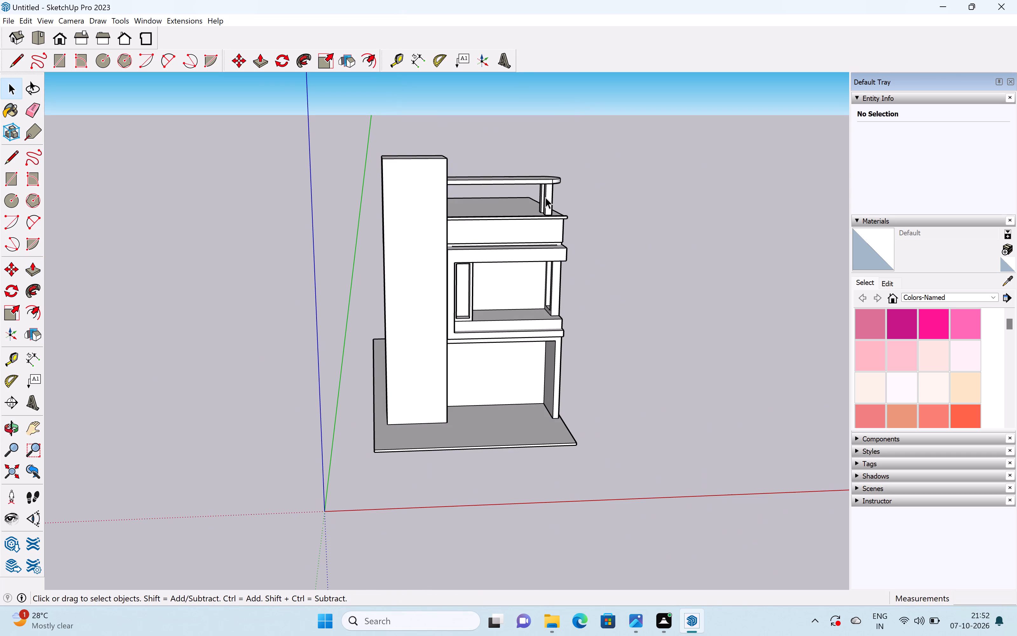
Draw a horizontal line across the tower's front face just below its top edge.
middle_click_drag(538, 192, 445, 166)
middle_click_drag(418, 191, 495, 294)
middle_click_drag(494, 289, 532, 271)
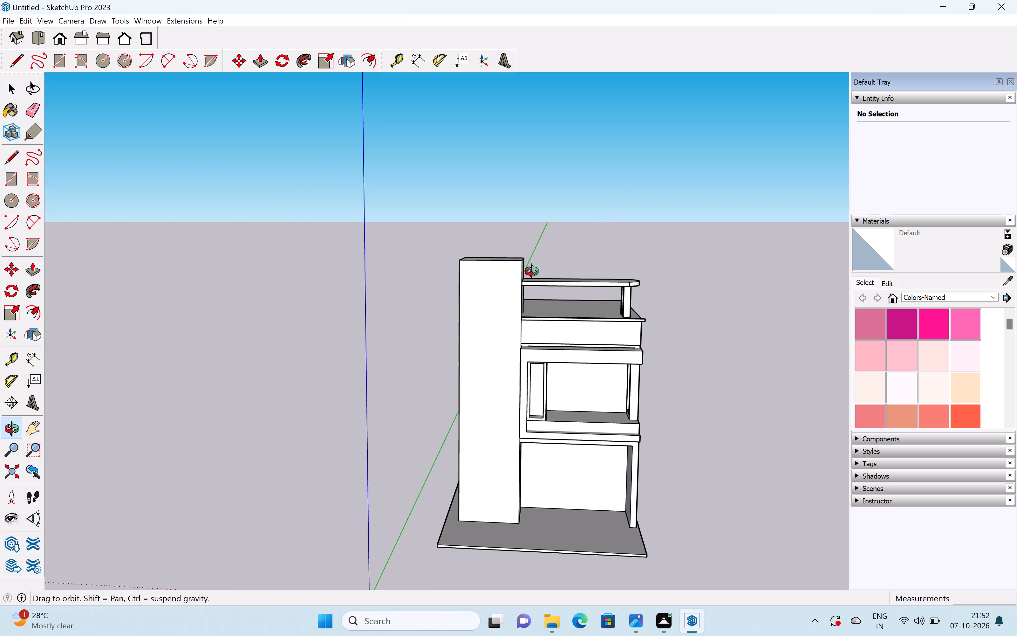
middle_click_drag(532, 271, 532, 271)
scroll(532, 271, "up", 5)
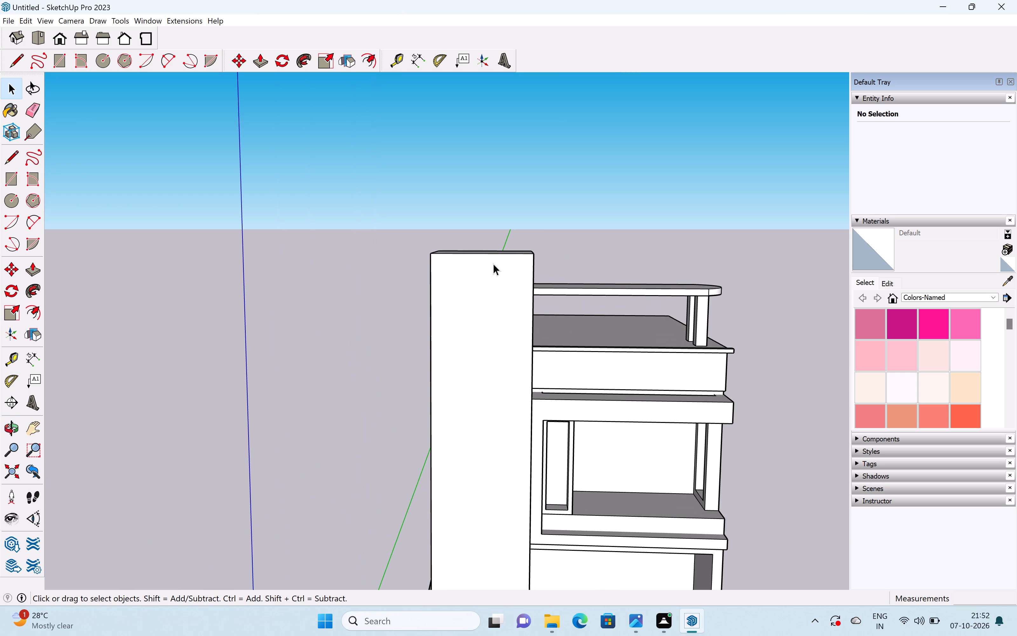
key("l")
scroll(430, 266, "up", 4)
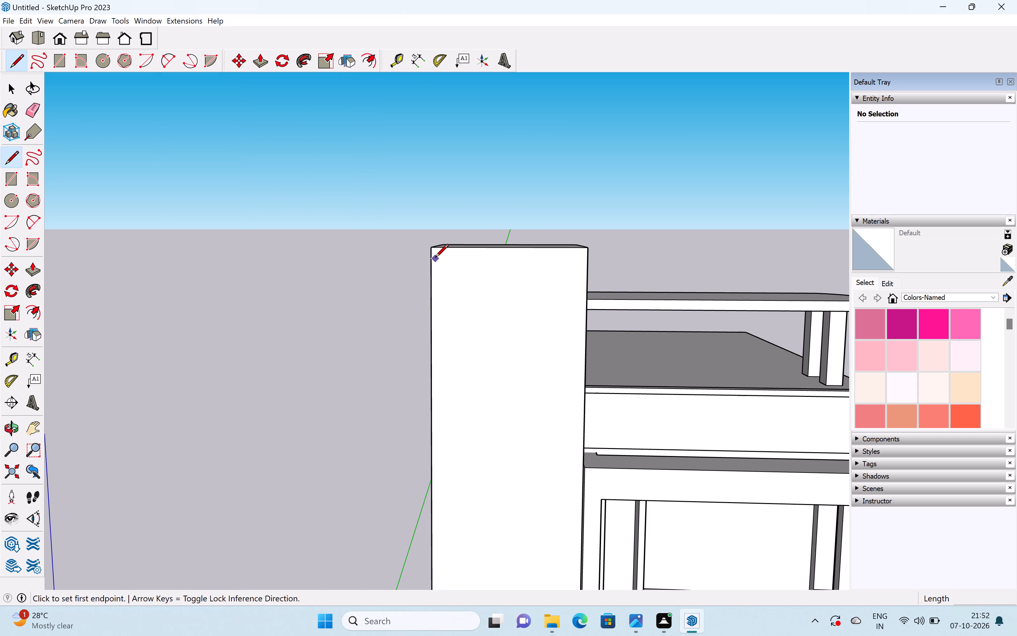
left_click(433, 257)
left_click(587, 257)
key("space")
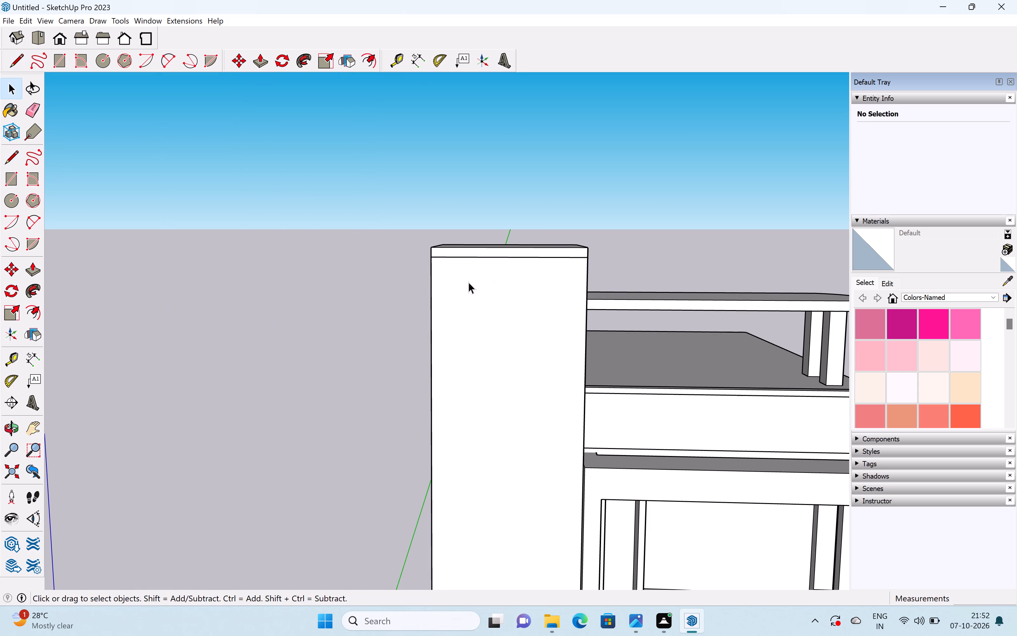
Continue the line from the front corner across the tower's outer side face, about 6' 4 9/16" long.
middle_click_drag(401, 284, 719, 324)
key("l")
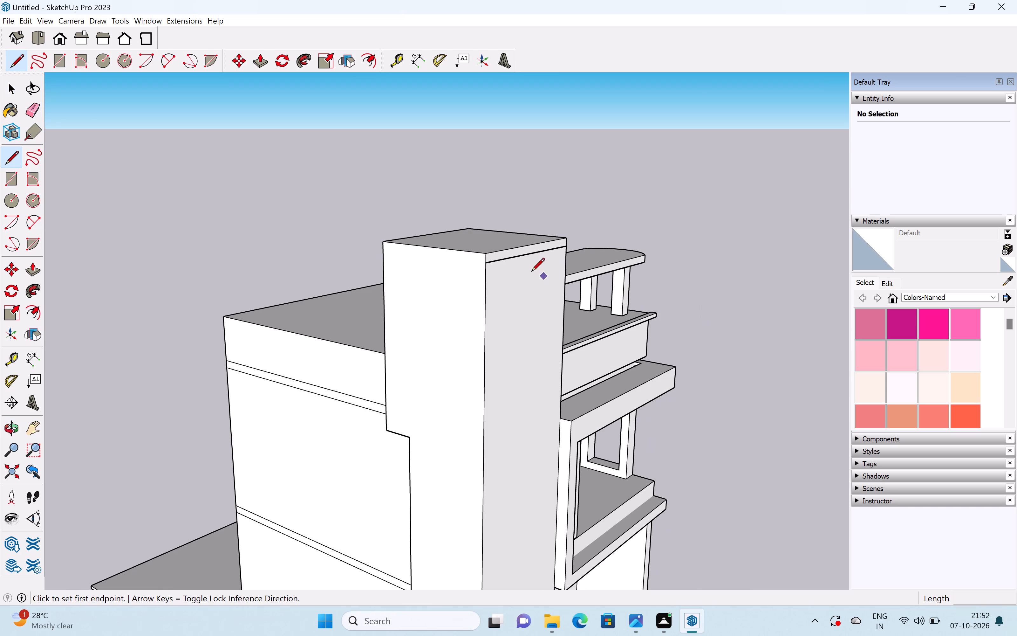
left_click(486, 262)
left_click(380, 248)
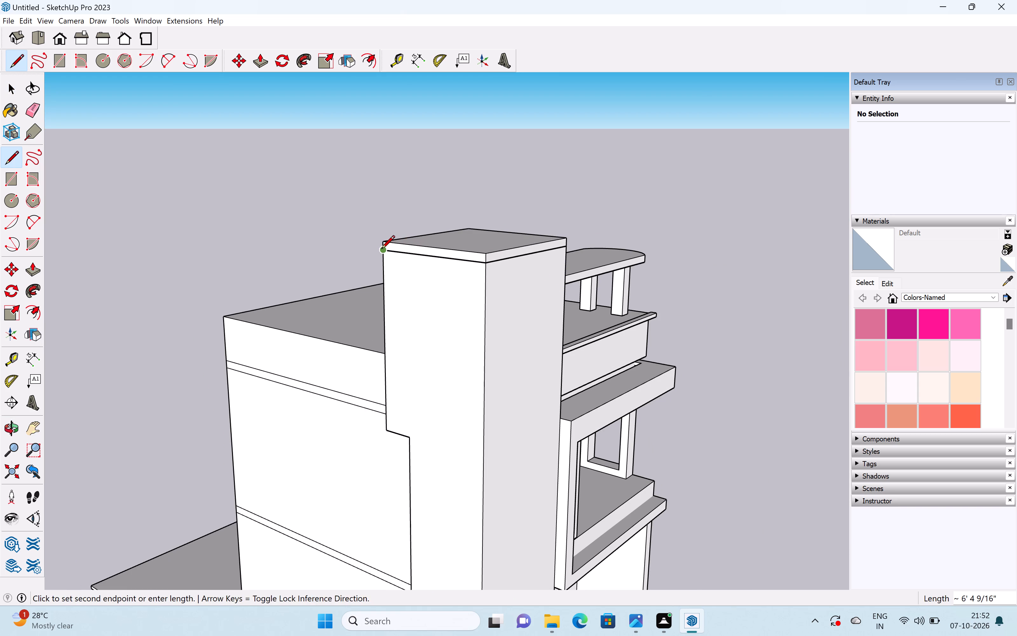
key("space")
middle_click_drag(585, 296, 0, 377)
scroll(249, 310, "down", 2)
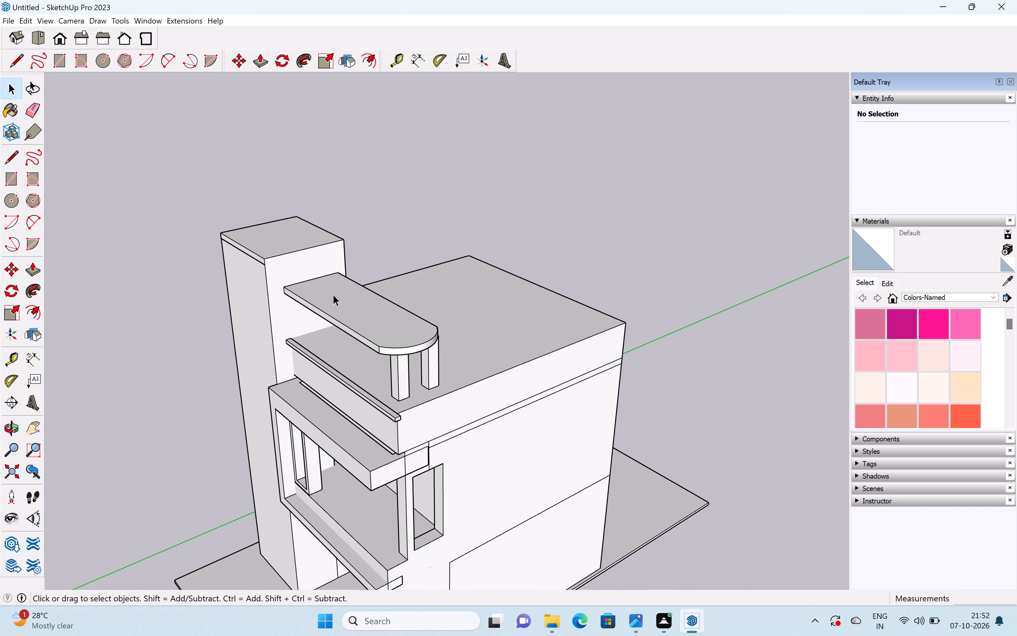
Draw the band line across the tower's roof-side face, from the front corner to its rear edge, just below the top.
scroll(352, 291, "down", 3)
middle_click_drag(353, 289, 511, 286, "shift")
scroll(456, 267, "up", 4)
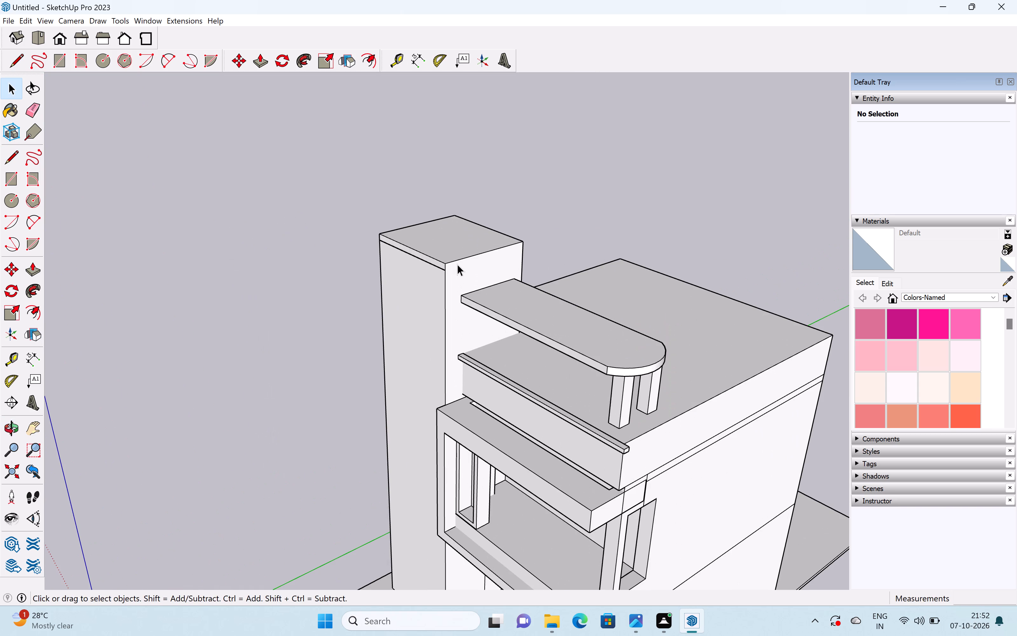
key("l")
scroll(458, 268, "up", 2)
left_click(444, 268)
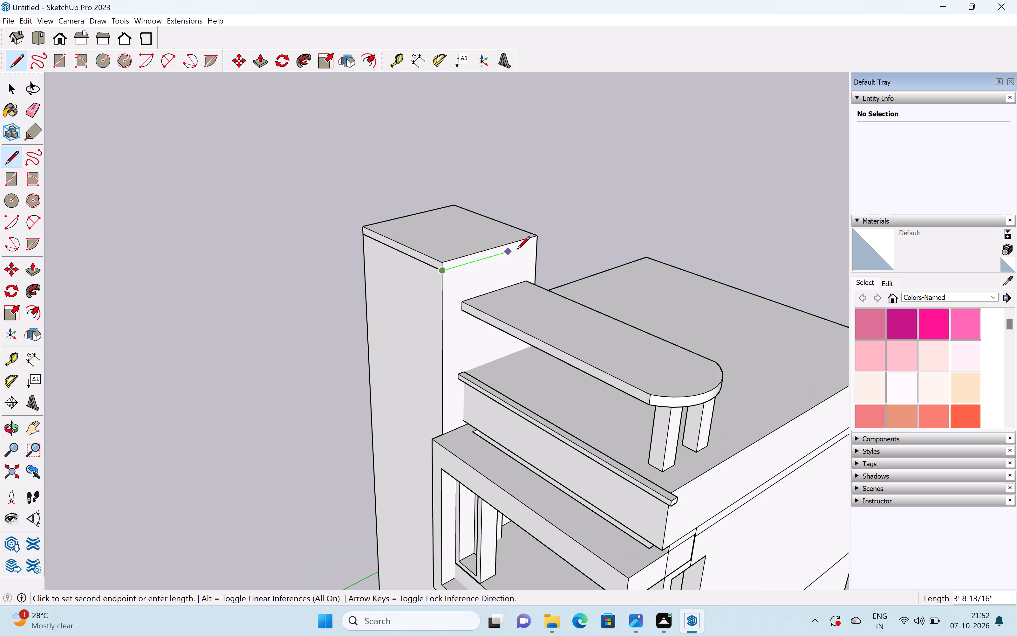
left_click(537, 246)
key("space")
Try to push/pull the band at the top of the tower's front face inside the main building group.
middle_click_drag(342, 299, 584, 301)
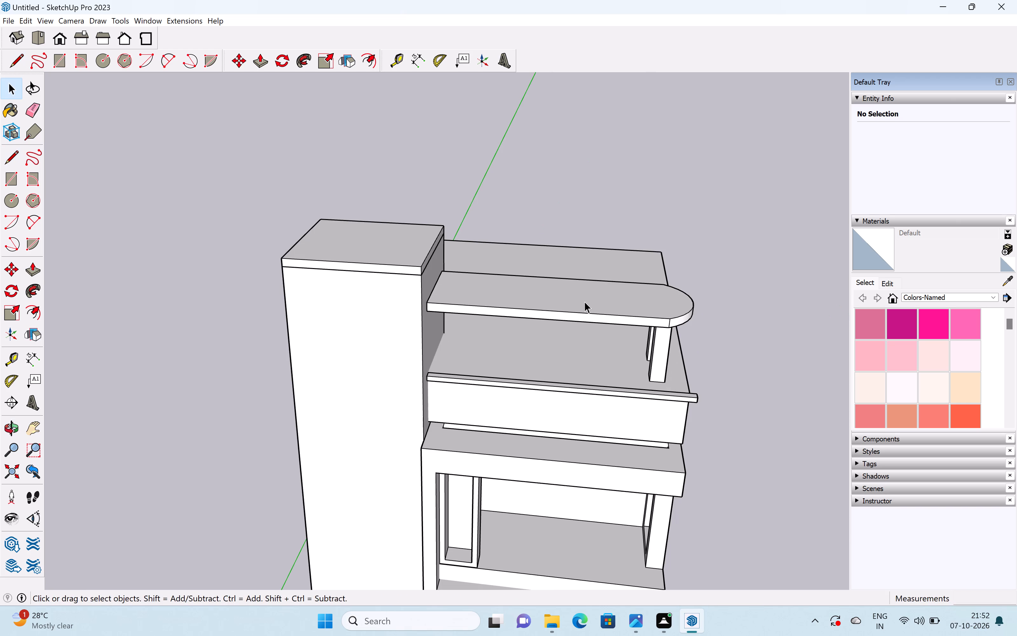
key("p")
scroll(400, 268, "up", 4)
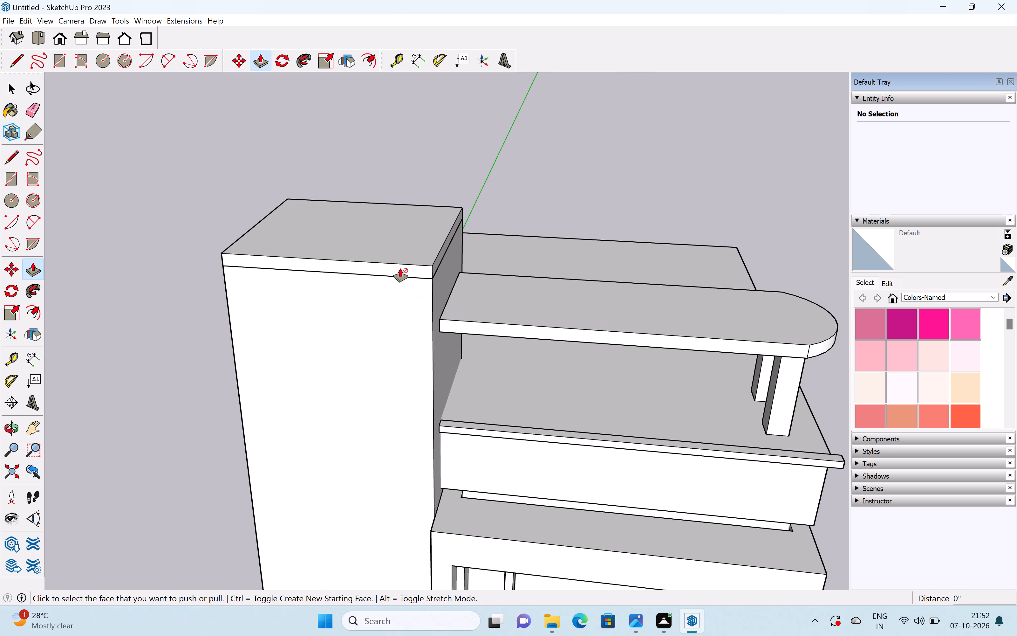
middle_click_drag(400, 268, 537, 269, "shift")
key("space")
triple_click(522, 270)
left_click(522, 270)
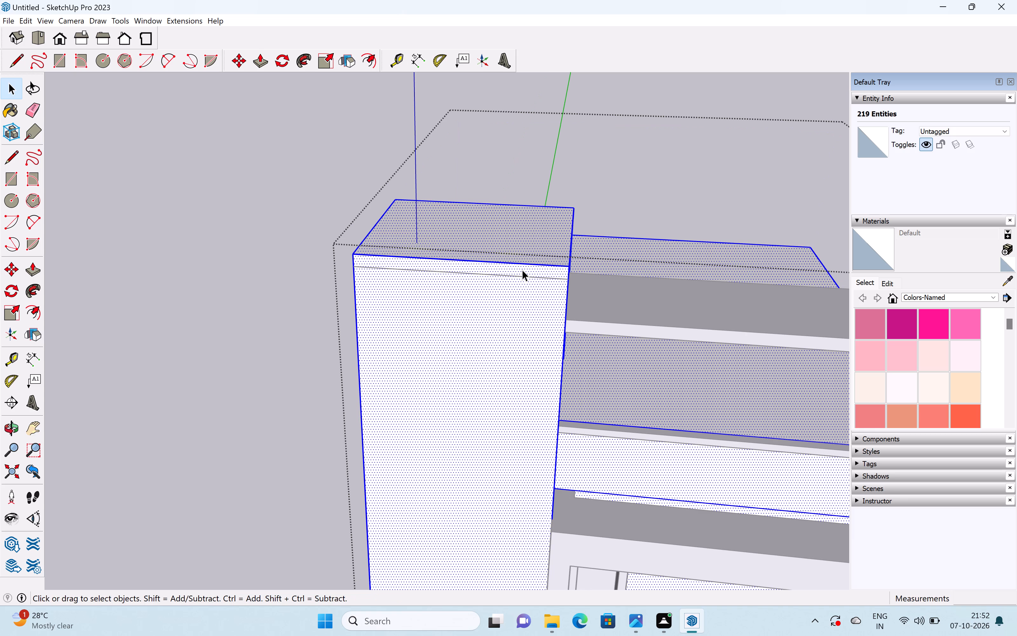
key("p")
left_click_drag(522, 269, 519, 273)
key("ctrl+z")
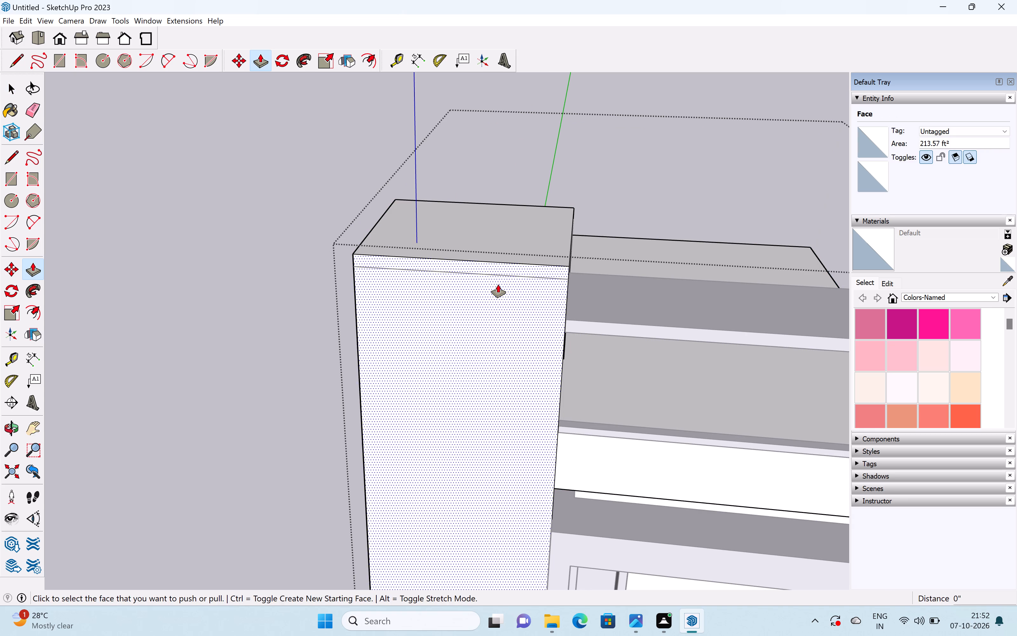
Undo the band lines drawn around the top of the tower.
key("space")
key("ctrl+z")
key("ctrl+z")
key("ctrl+z")
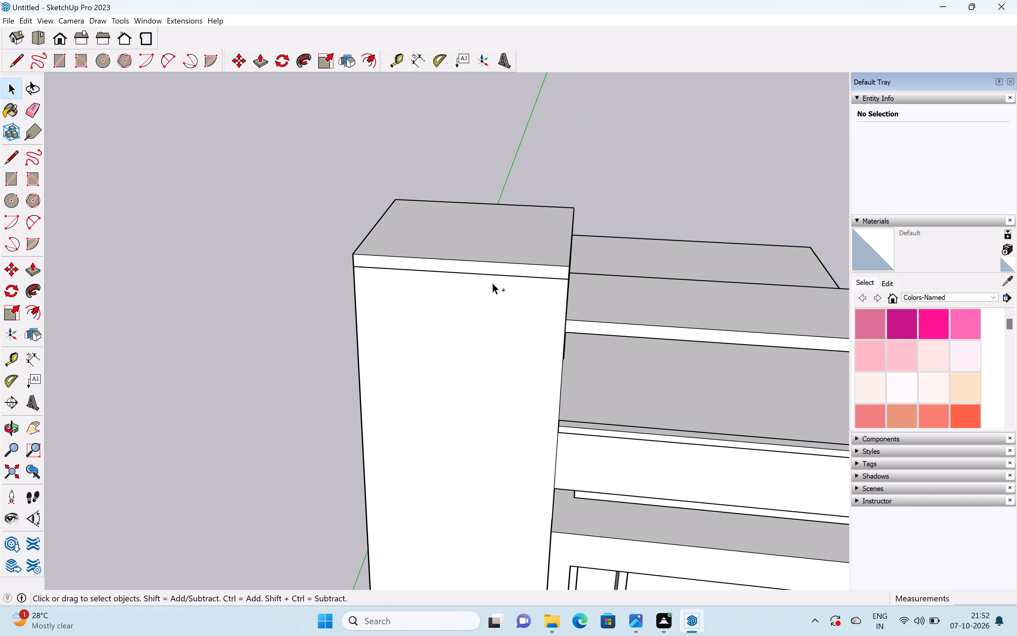
scroll(492, 283, "down", 5)
key("ctrl+z")
Draw a thin rectangle about 7' wide along the top edge of the tower's front face.
middle_click_drag(470, 296, 699, 287)
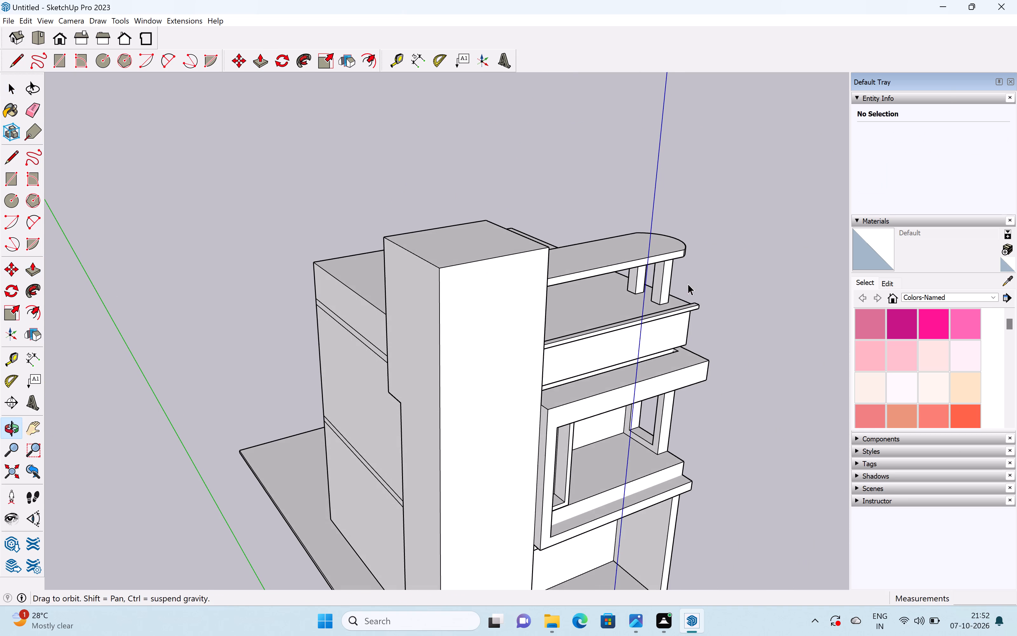
key("space")
key("r")
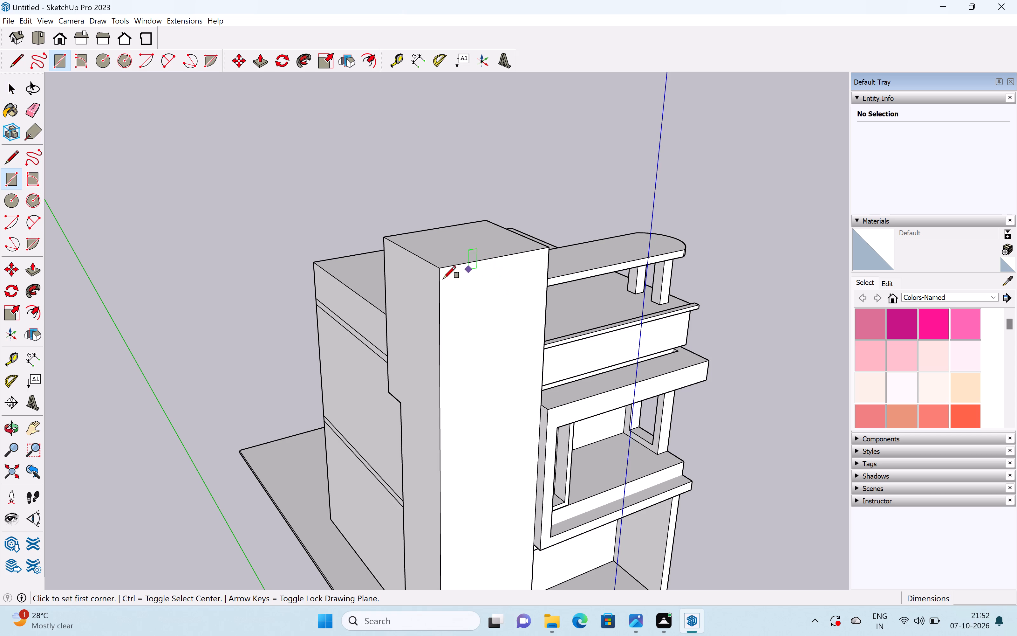
left_click(437, 270)
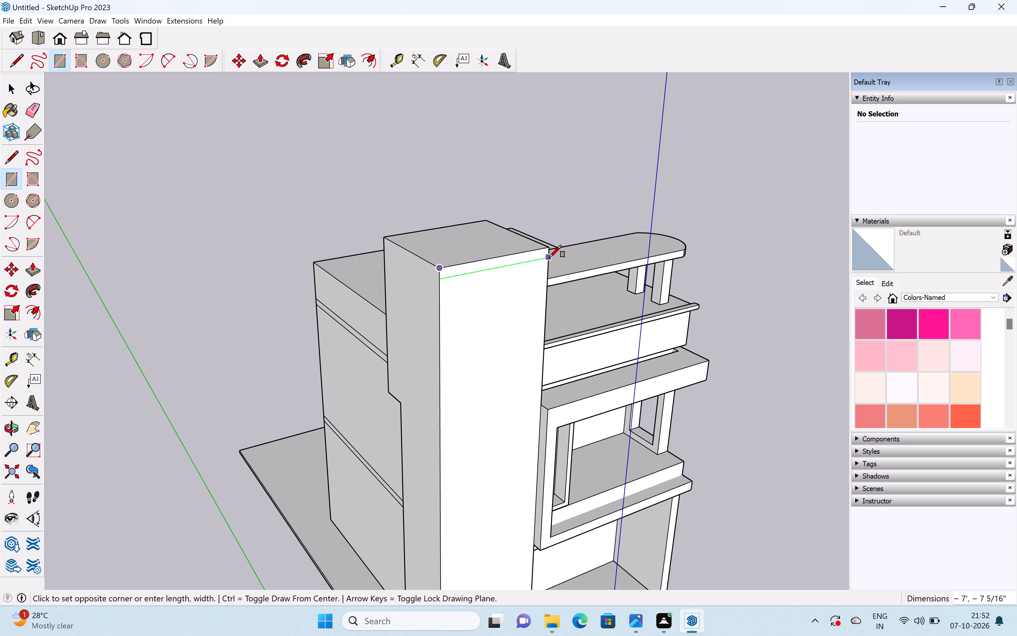
left_click(549, 255)
key("space")
Extrude the thin rectangle about 11 1/16" outward from the tower's front as a ledge.
key("p")
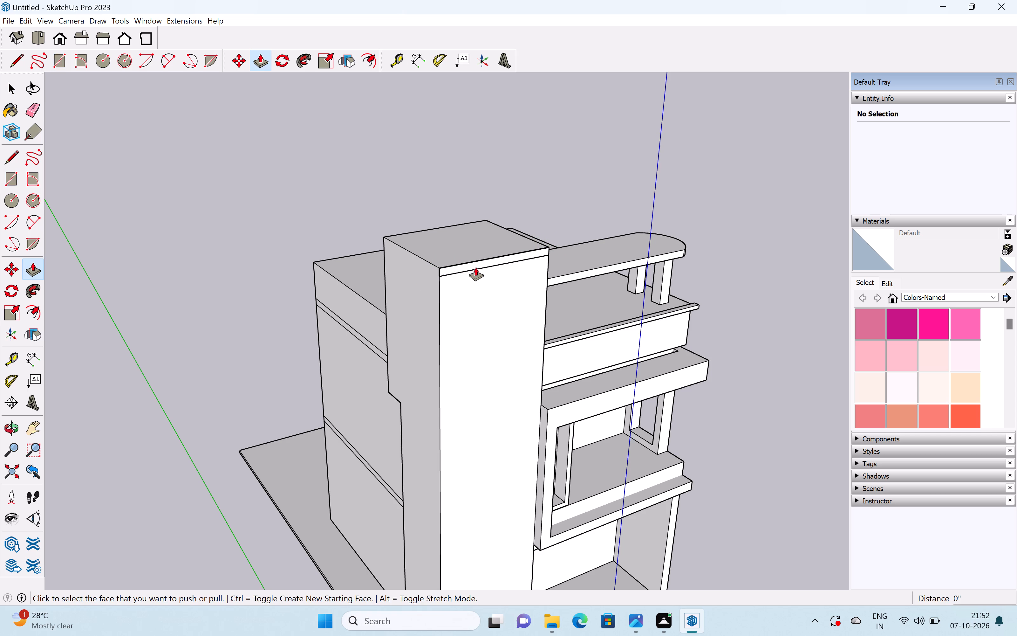
key("space")
triple_click(472, 266)
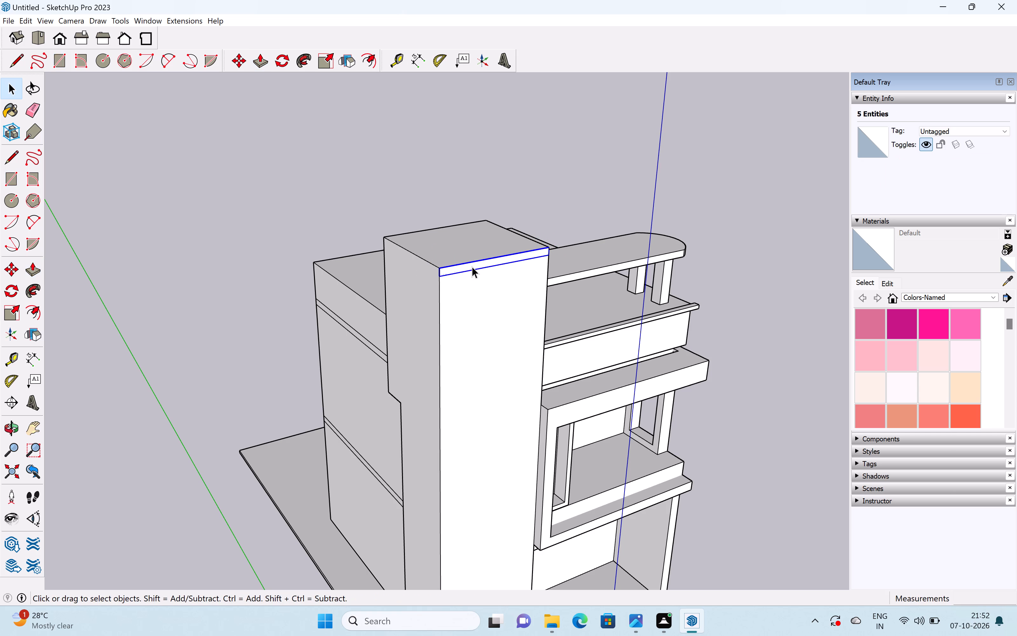
key("p")
left_click_drag(468, 265, 474, 273)
Push the ledge's front face back toward the tower to shorten its projection.
scroll(446, 277, "down", 3)
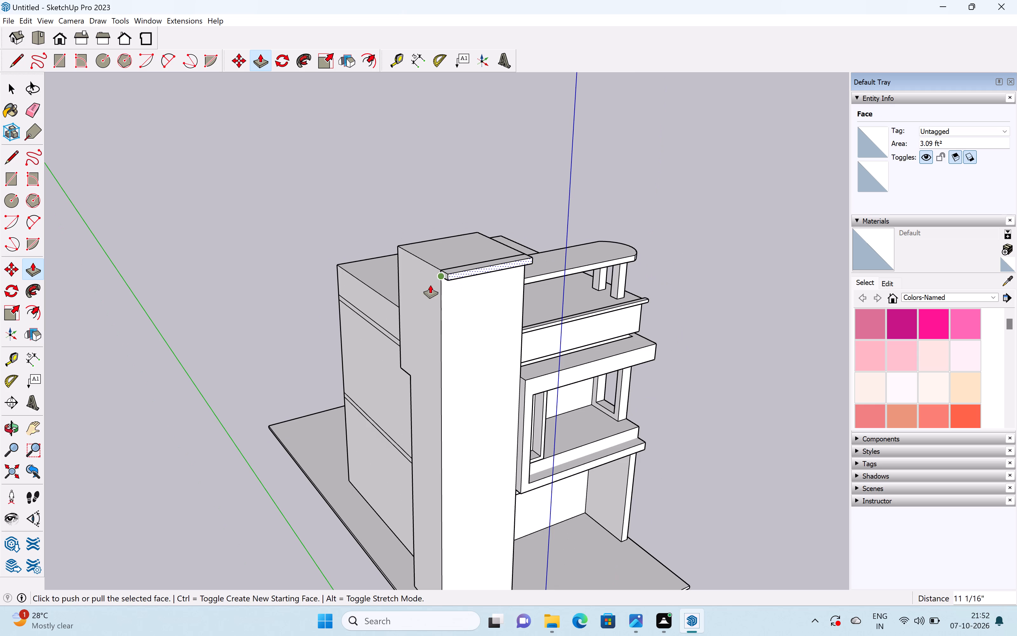
middle_click_drag(428, 285, 666, 222)
scroll(547, 236, "up", 4)
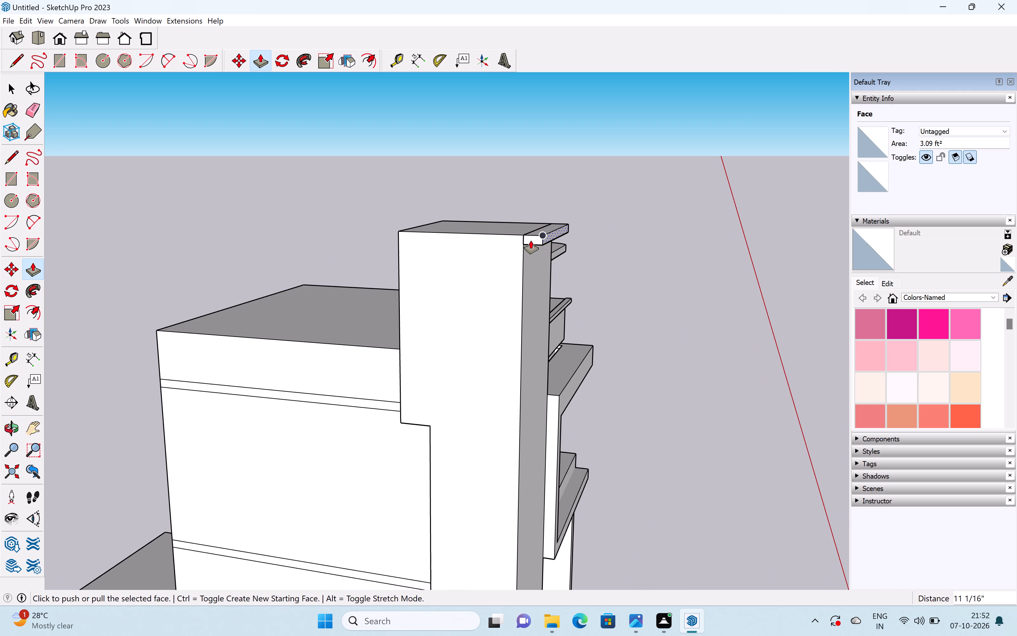
scroll(531, 240, "up", 5)
left_click_drag(530, 239, 522, 245)
scroll(531, 238, "up", 4)
key("space")
Fine-tune the projection of the tower's top ledge by moving its front face about 7/16".
middle_click_drag(539, 242, 462, 404)
middle_click_drag(558, 326, 498, 274)
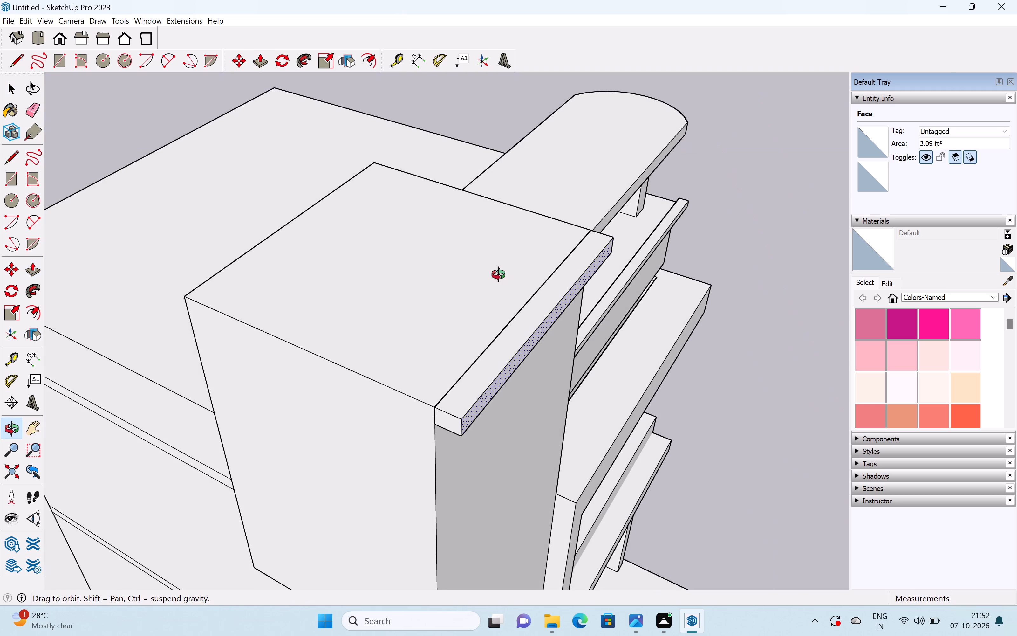
middle_click_drag(498, 274, 420, 219)
scroll(420, 219, "up", 1)
scroll(438, 220, "down", 6)
middle_click_drag(644, 234, 434, 179)
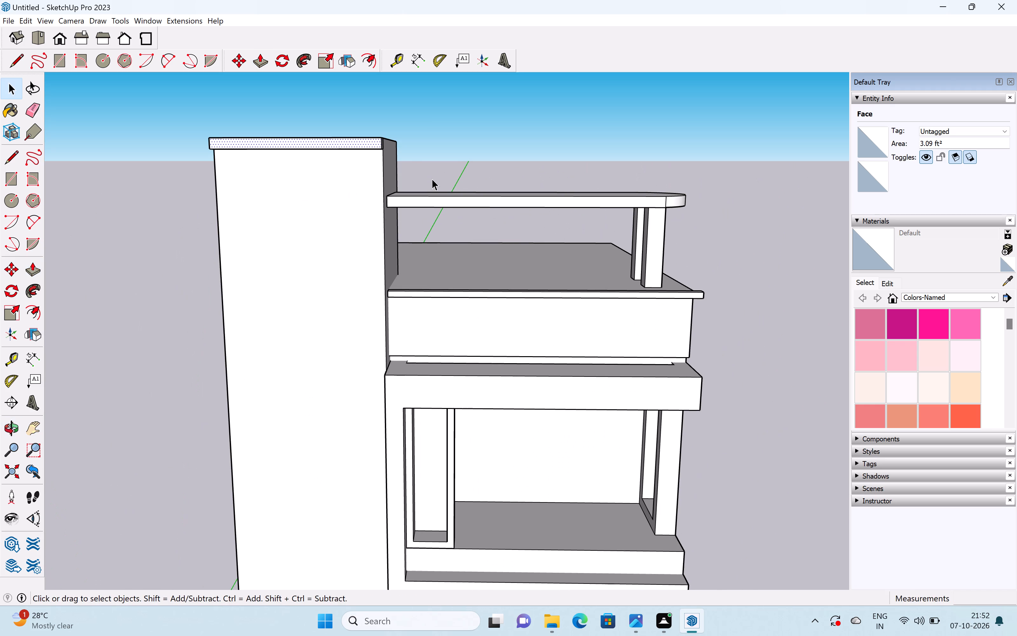
middle_click_drag(433, 177, 626, 231, "shift")
scroll(568, 206, "up", 4)
middle_click(568, 206)
middle_click_drag(569, 211, 426, 245)
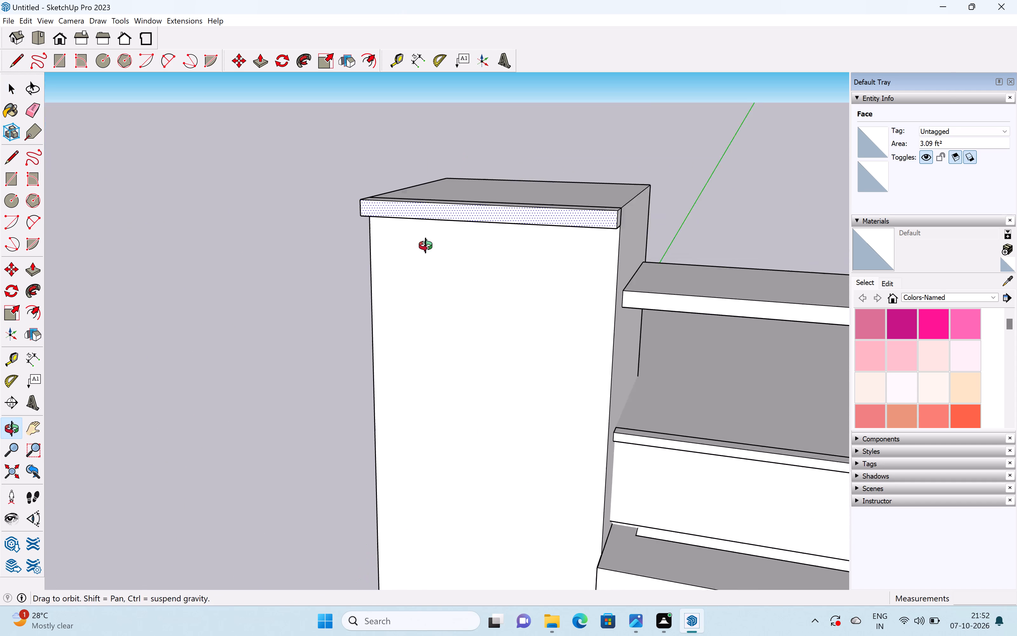
middle_click_drag(426, 245, 410, 251)
key("p")
left_click_drag(517, 218, 524, 218)
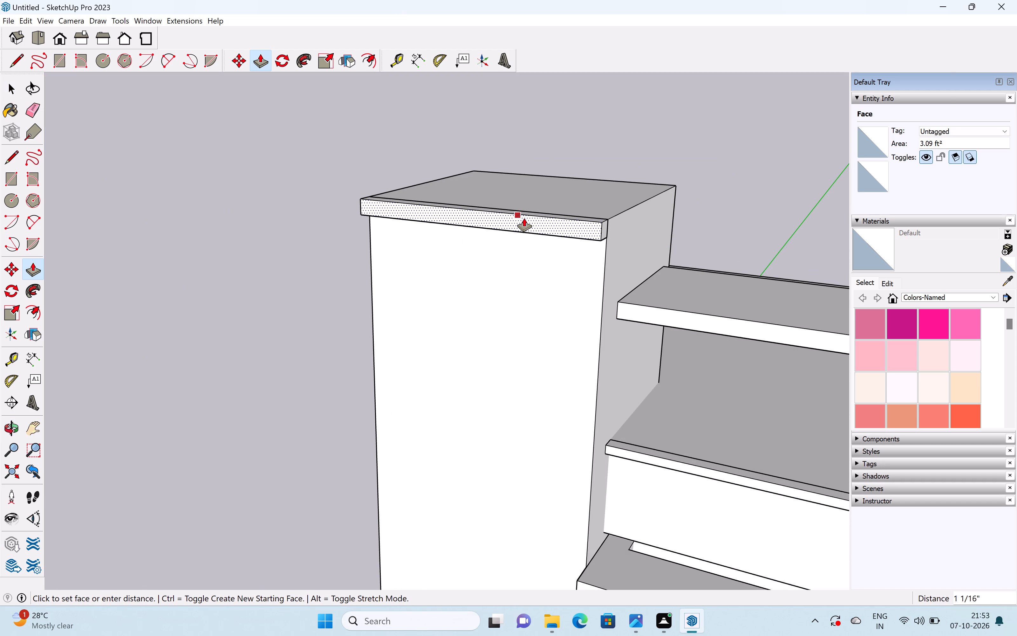
left_click_drag(524, 218, 521, 221)
middle_click_drag(608, 225, 402, 279)
scroll(402, 279, "up", 1)
key("space")
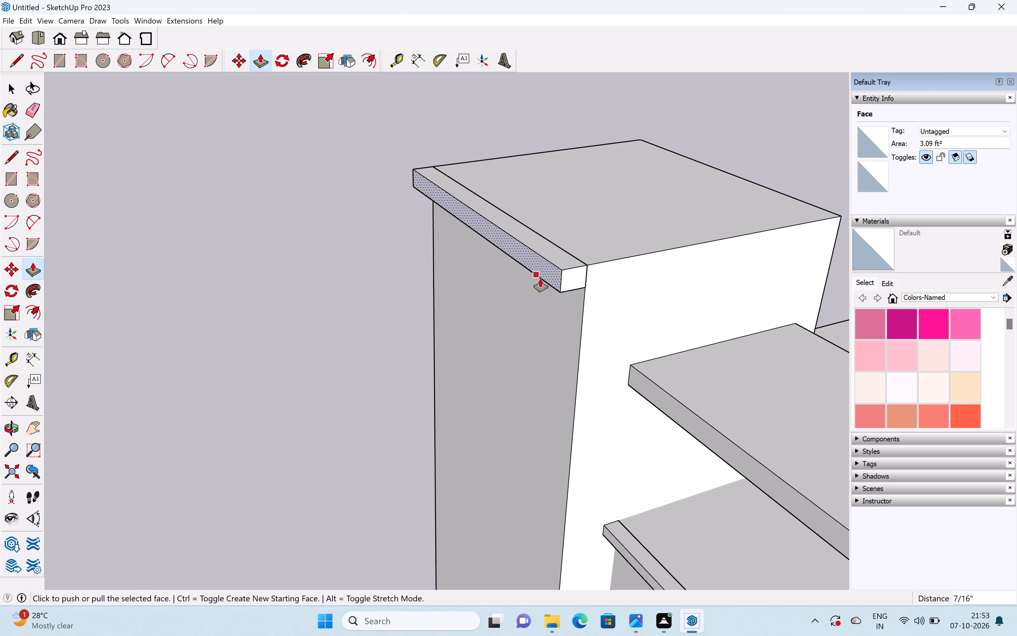
Extend the ledge's end about 6 3/8" past the tower's roof-side face and trim the overhang back slightly.
left_click(568, 279)
key("p")
left_click_drag(571, 282, 584, 297)
middle_click_drag(595, 286, 329, 271)
scroll(433, 269, "down", 4)
middle_click_drag(451, 278, 379, 262)
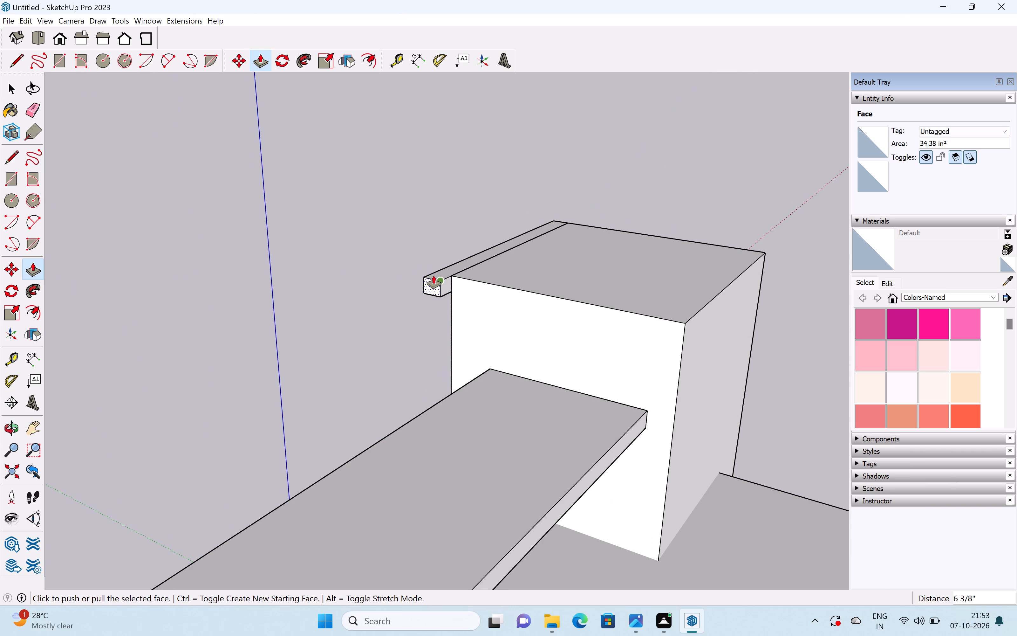
scroll(429, 281, "up", 4)
left_click_drag(433, 287, 439, 287)
key("space")
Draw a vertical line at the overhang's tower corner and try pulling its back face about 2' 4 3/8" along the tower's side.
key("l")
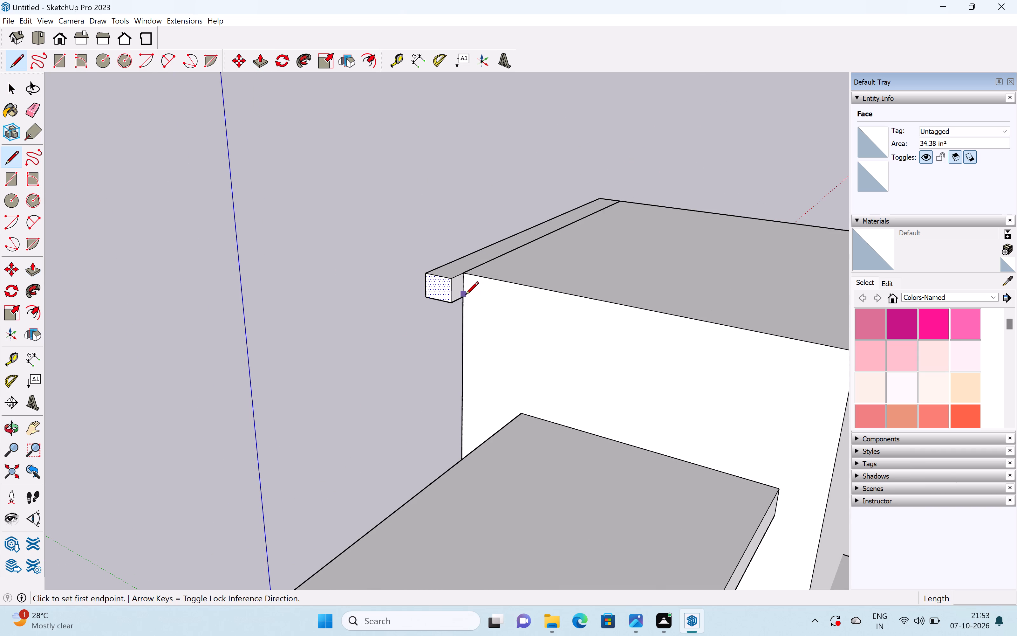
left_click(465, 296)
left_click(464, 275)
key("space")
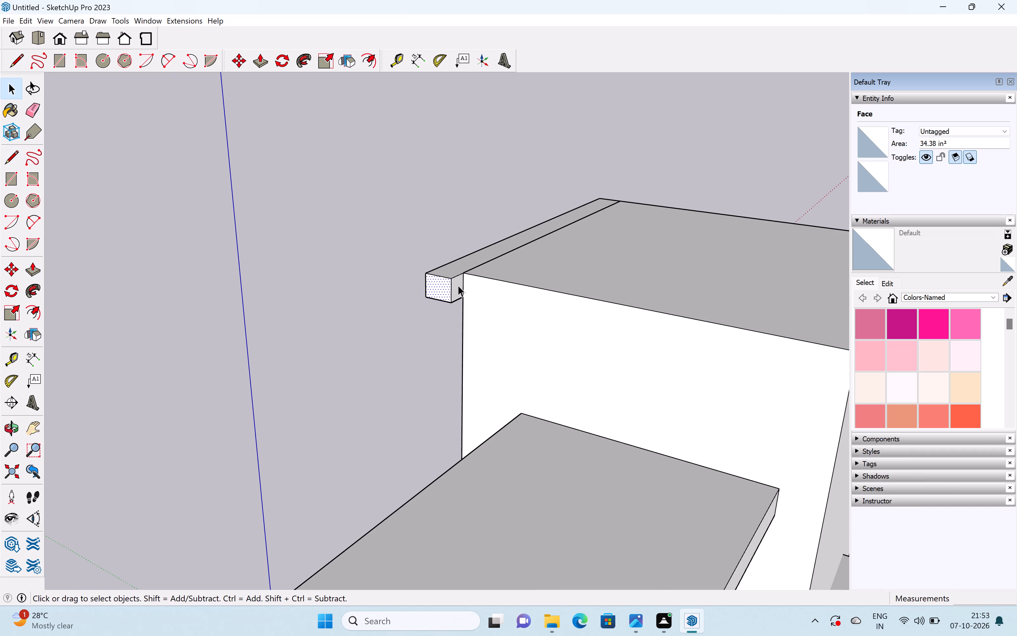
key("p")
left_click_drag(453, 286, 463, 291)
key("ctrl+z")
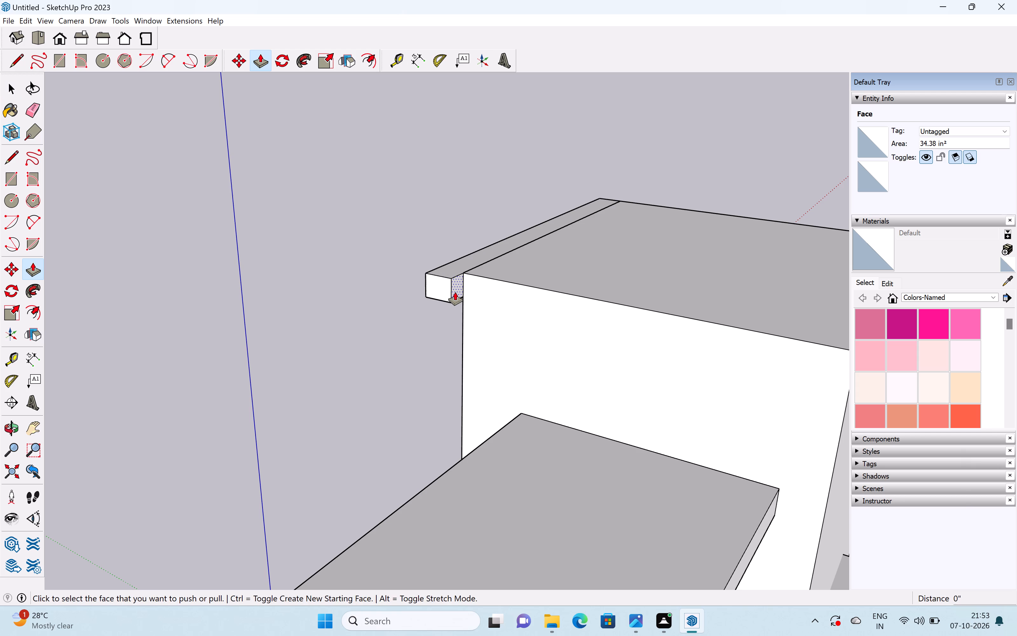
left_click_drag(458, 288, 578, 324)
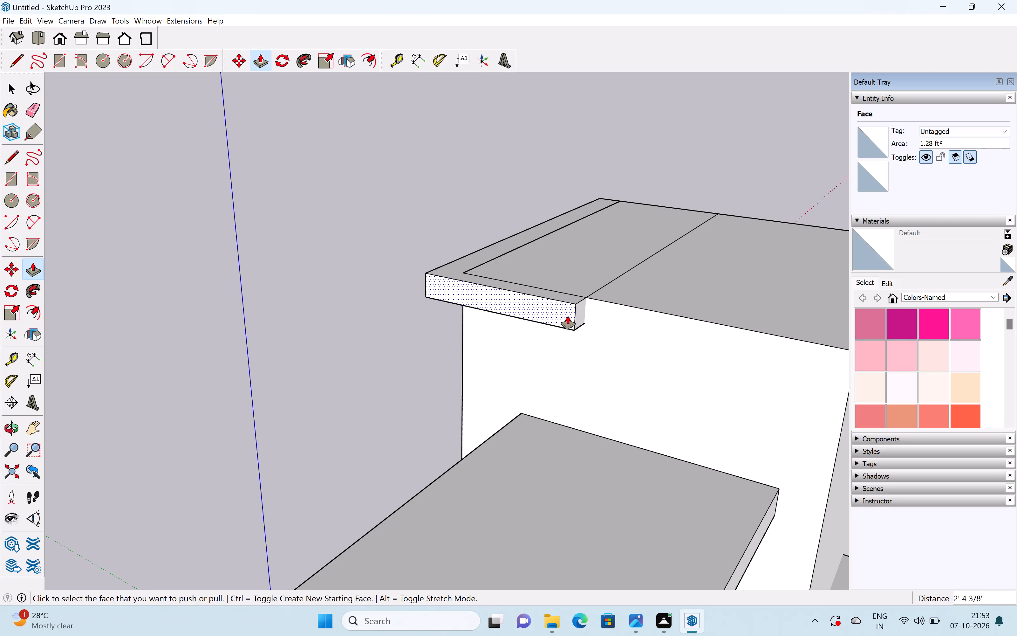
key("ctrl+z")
Divide off the overhang's back face with a line at the tower corner and extend it about 1' 2 15/16" along the side.
middle_click_drag(540, 303, 386, 271)
scroll(415, 276, "up", 10)
key("space")
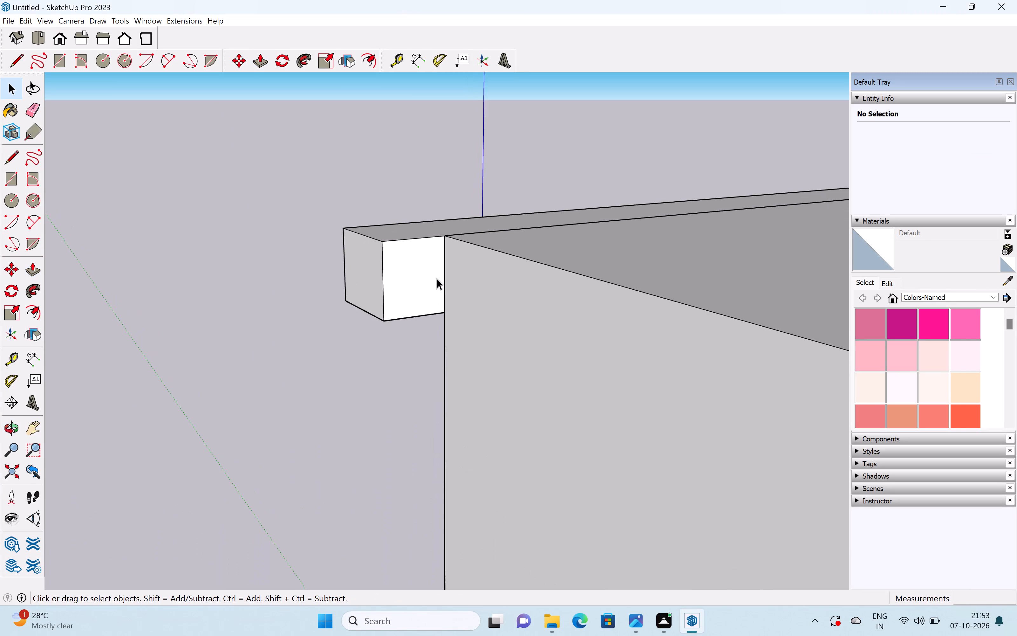
scroll(437, 278, "up", 5)
key("l")
left_click_drag(446, 328, 446, 319)
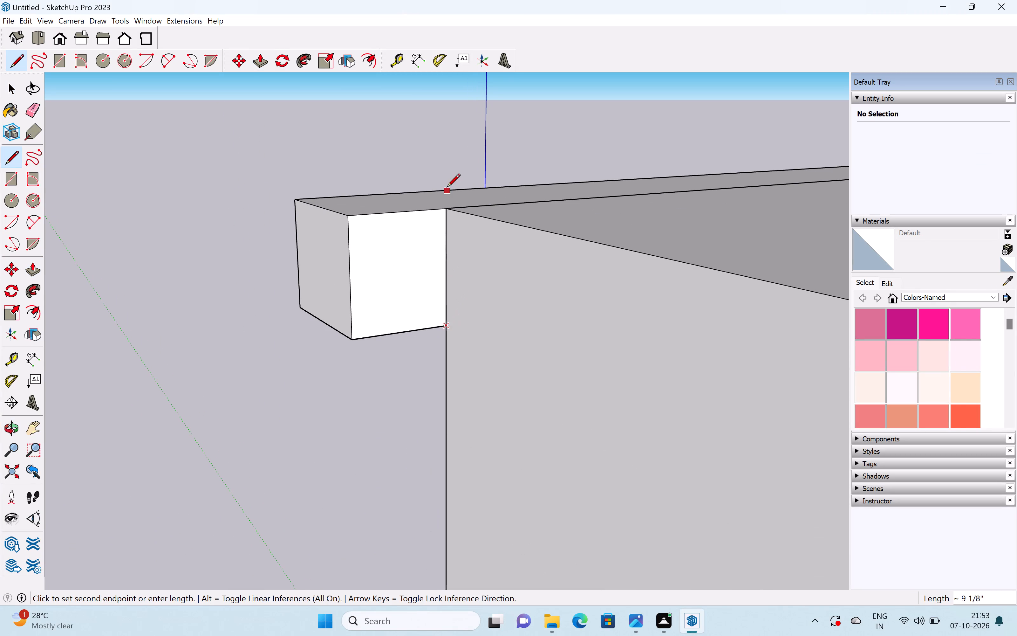
left_click(445, 208)
key("space")
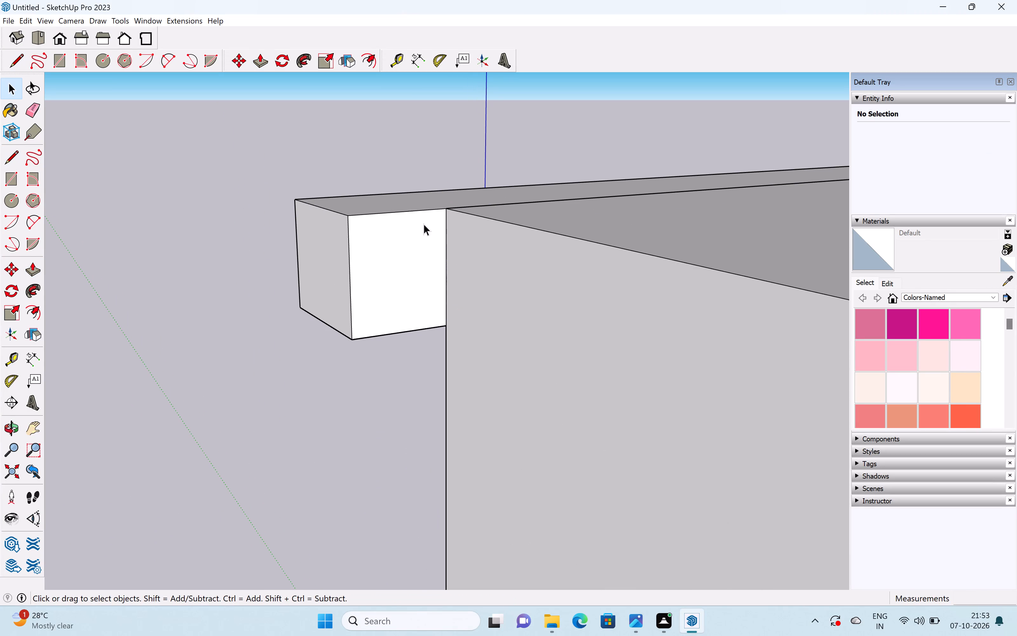
key("p")
left_click_drag(395, 242, 605, 385)
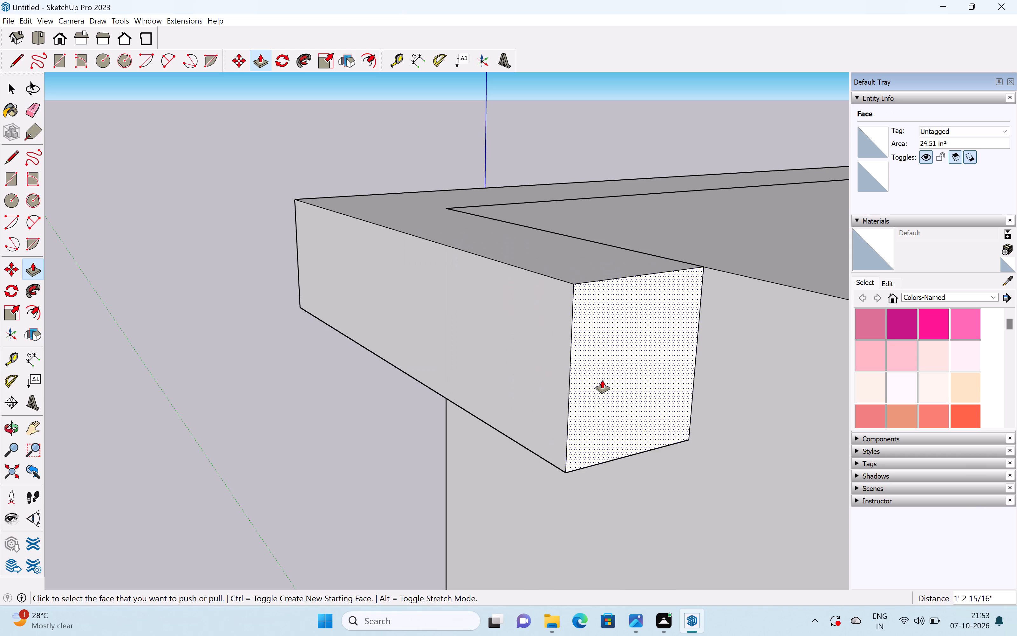
Thin the tower's top ledge by pushing its underside up about 3 3/8".
scroll(604, 373, "down", 9)
scroll(589, 369, "up", 1)
scroll(589, 369, "down", 4)
middle_click_drag(502, 393, 866, 275)
scroll(305, 415, "down", 1)
middle_click_drag(305, 415, 829, 399)
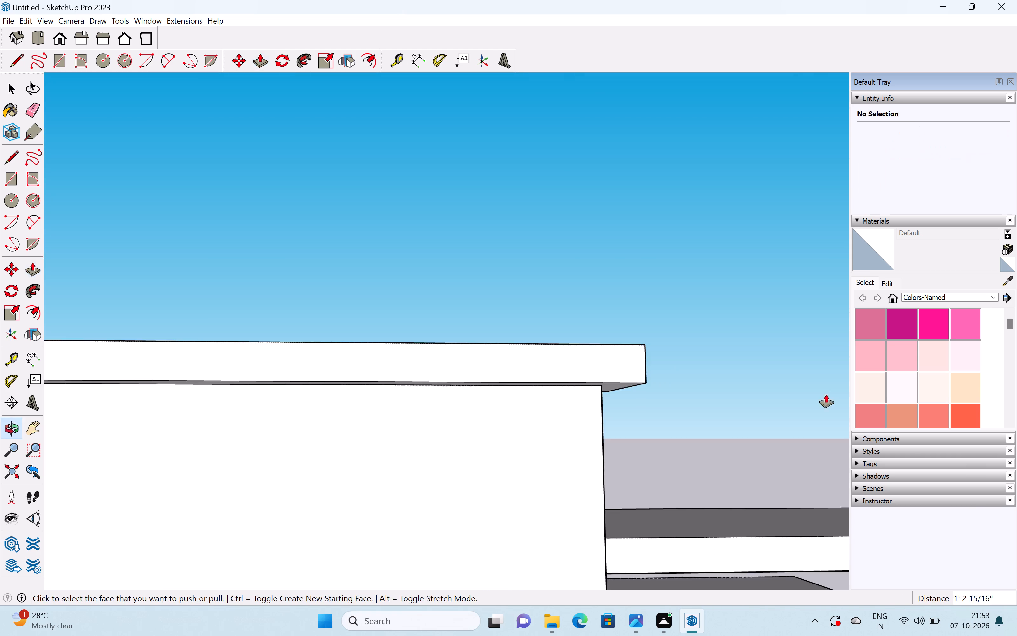
scroll(814, 383, "down", 3)
middle_click_drag(616, 428, 584, 343)
scroll(584, 356, "up", 2)
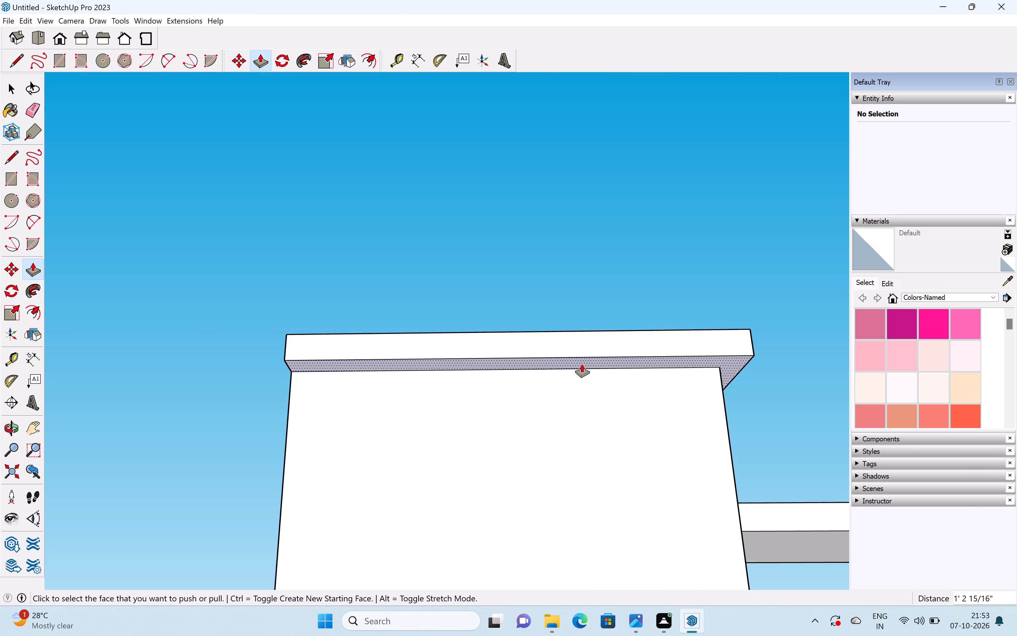
left_click_drag(581, 362, 581, 346)
Extend the ledge's other end slightly past the tower's outer side face.
scroll(591, 352, "down", 5)
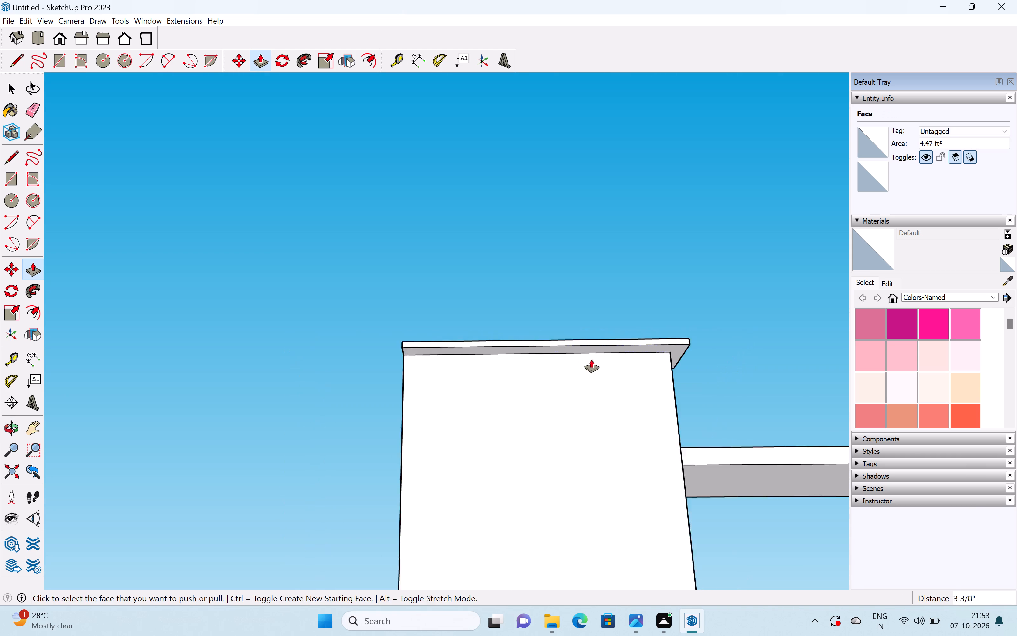
scroll(591, 359, "down", 7)
middle_click_drag(459, 391, 781, 434)
middle_click_drag(437, 397, 931, 487)
scroll(930, 485, "up", 6)
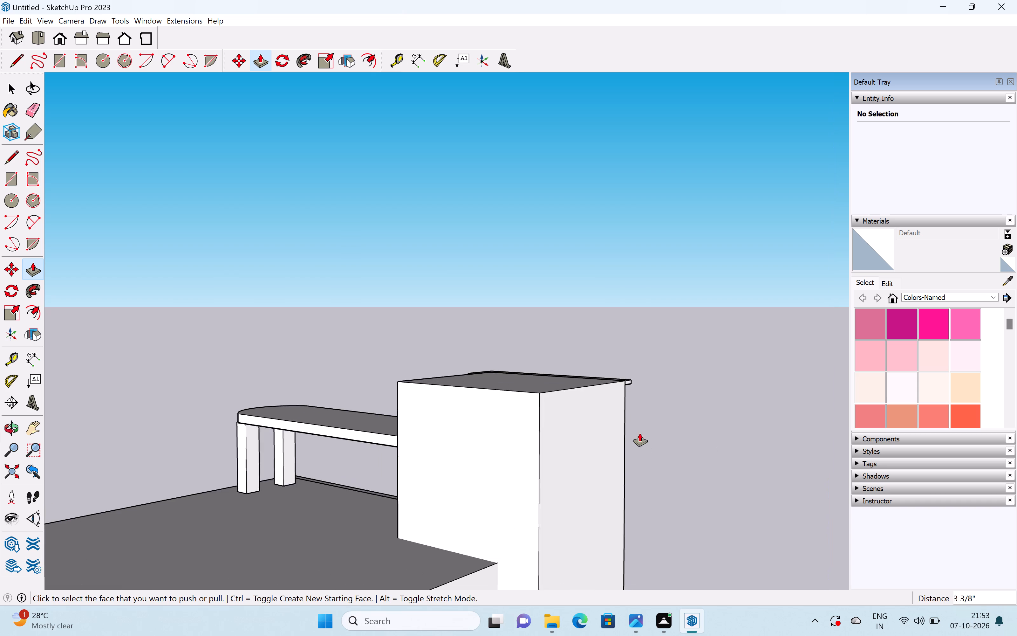
scroll(640, 433, "up", 12)
middle_click_drag(629, 372, 529, 411)
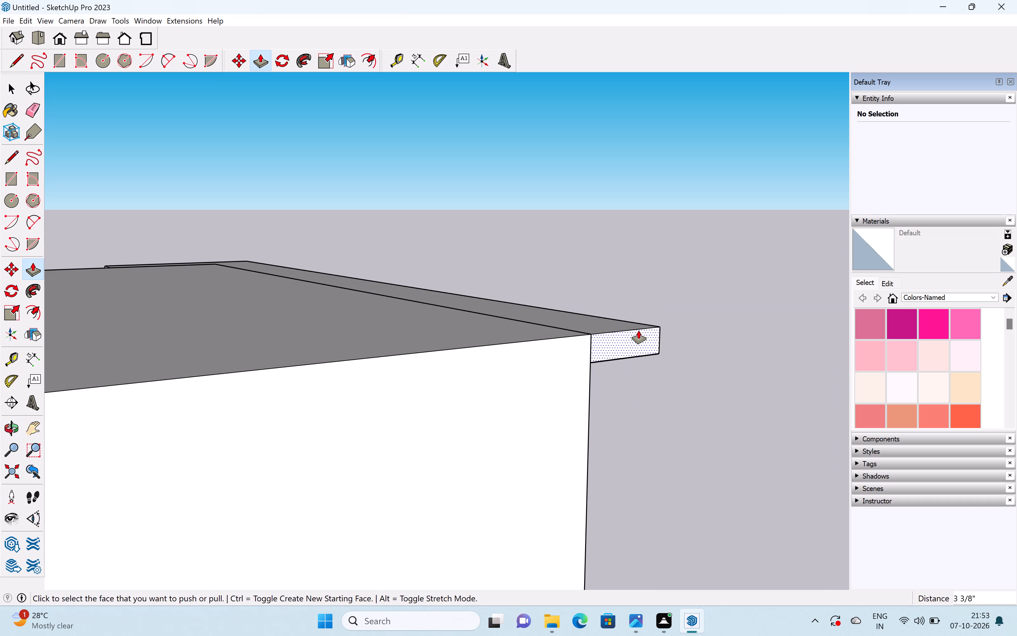
left_click_drag(627, 344, 642, 355)
left_click_drag(642, 355, 637, 354)
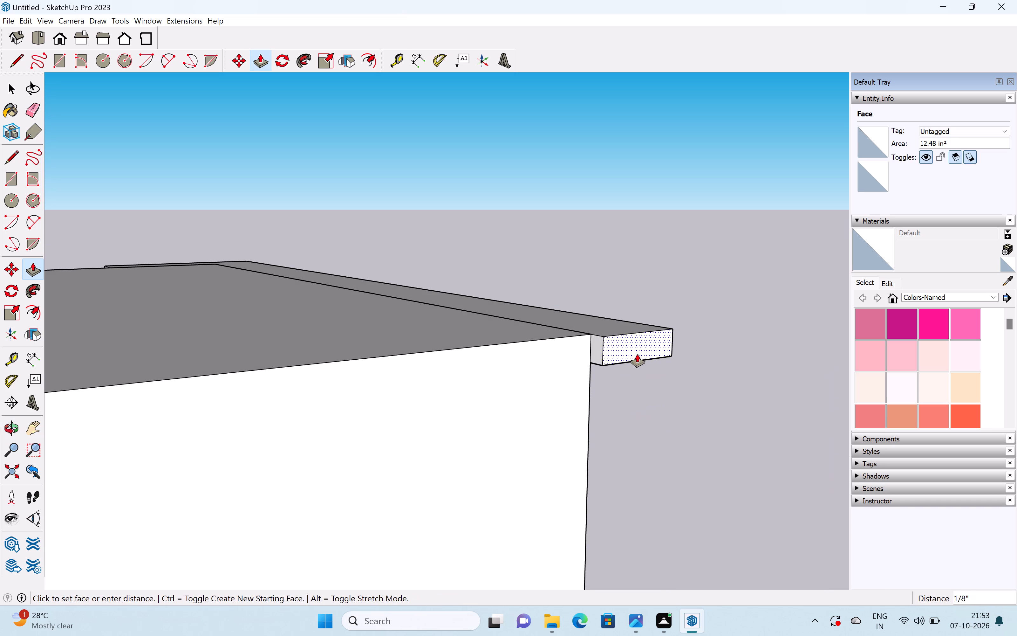
left_click_drag(637, 354, 635, 354)
Divide the ledge end's back face with a line at the tower corner and try pulling it along the outer side.
key("l")
scroll(583, 364, "up", 5)
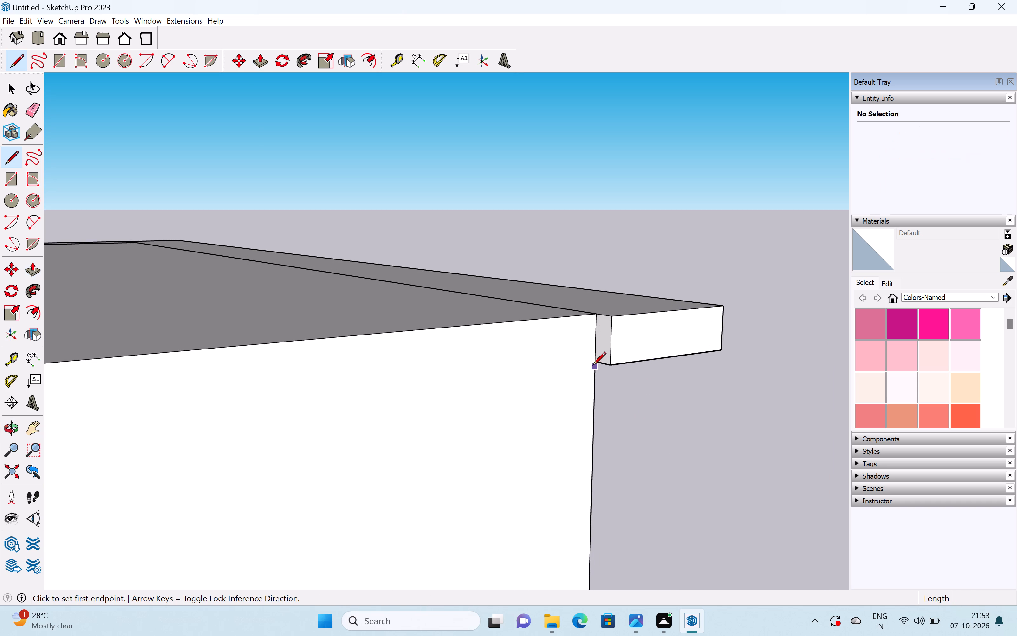
left_click(592, 364)
left_click(597, 318)
key("space")
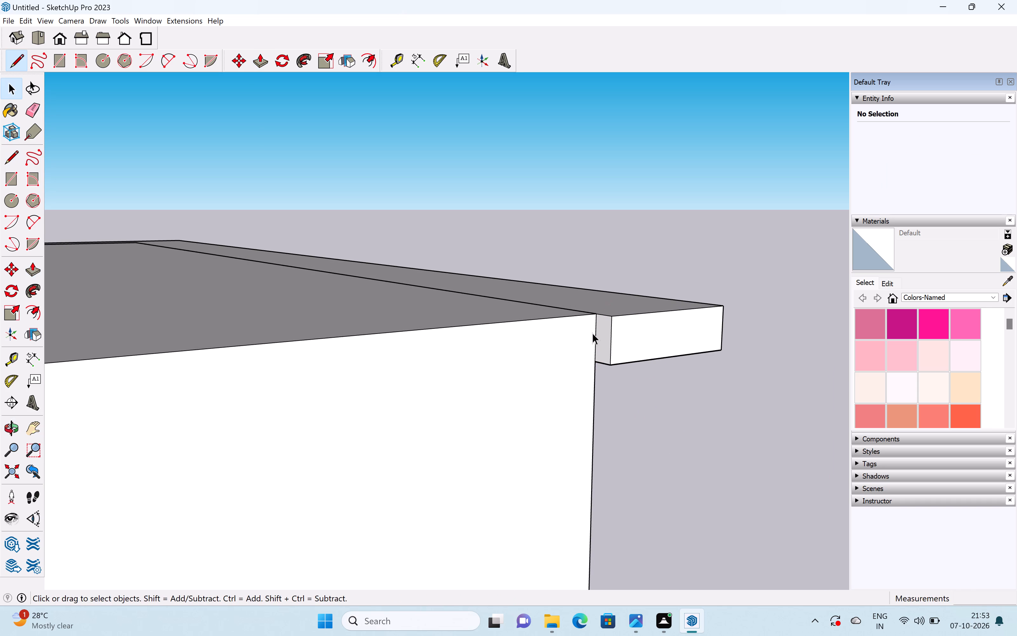
key("p")
left_click_drag(603, 334, 326, 405)
Slightly adjust the top ledge's overhang on the tower side facing the roof slab with Push/Pull.
scroll(375, 402, "down", 7)
middle_click_drag(586, 401, 166, 406)
scroll(466, 335, "down", 6)
middle_click_drag(684, 360, 451, 294)
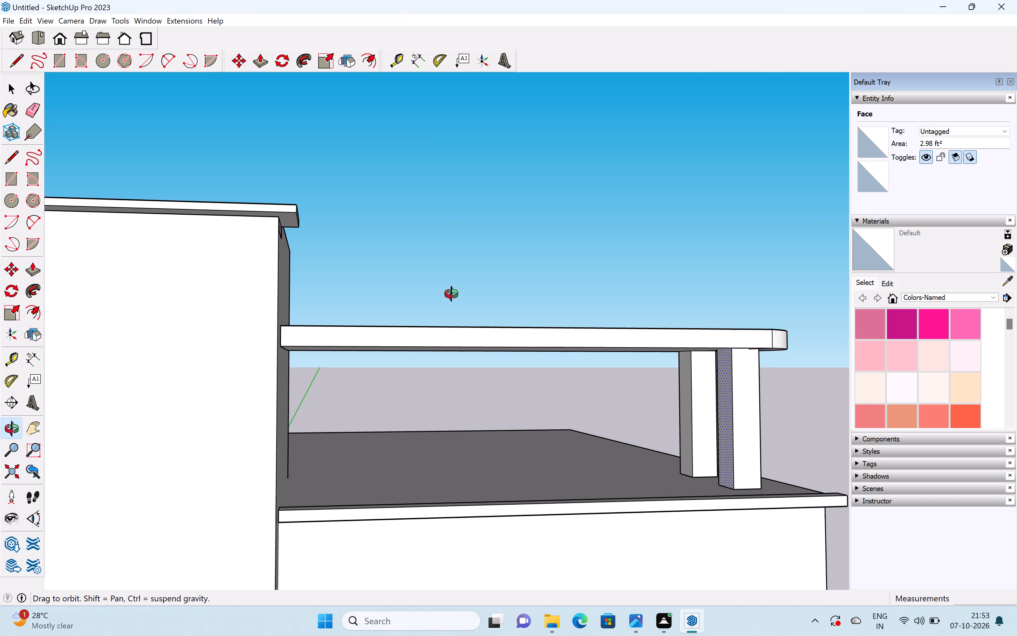
middle_click_drag(451, 294, 452, 294)
scroll(468, 290, "down", 4)
middle_click_drag(459, 292, 627, 296, "shift")
middle_click_drag(585, 304, 555, 295)
middle_click_drag(529, 262, 426, 304)
scroll(481, 262, "up", 4)
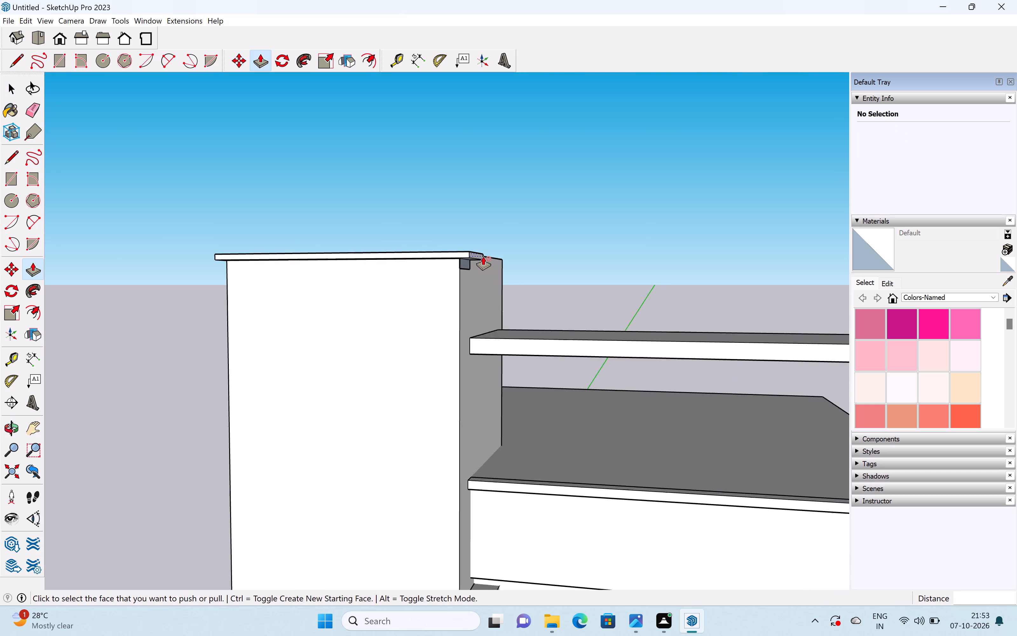
scroll(483, 257, "up", 8)
left_click_drag(462, 253, 451, 255)
scroll(481, 257, "down", 13)
middle_click_drag(450, 292, 517, 277)
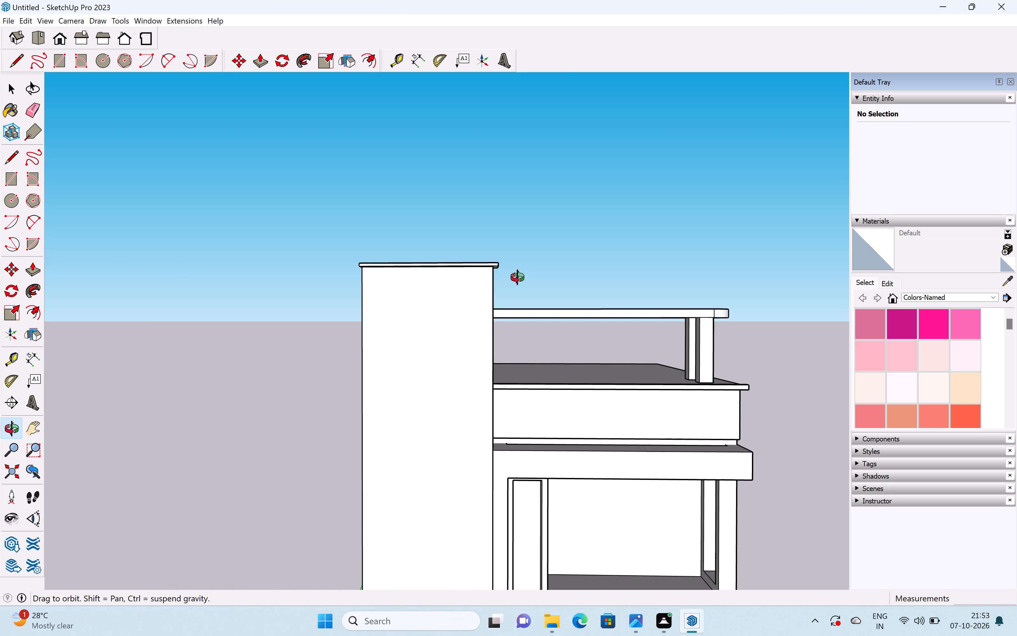
middle_click_drag(517, 277, 334, 315)
scroll(467, 273, "up", 10)
left_click(506, 268)
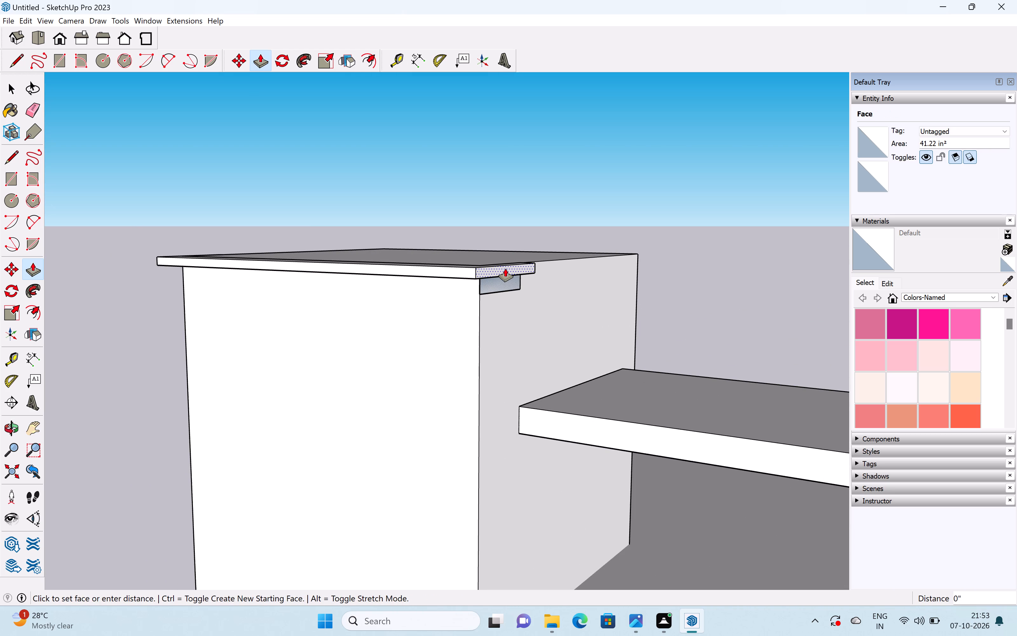
key("space")
Erase the leftover face's edges beneath the ledge on the tower's inner side, keeping the tower's vertical corner edge.
key("e")
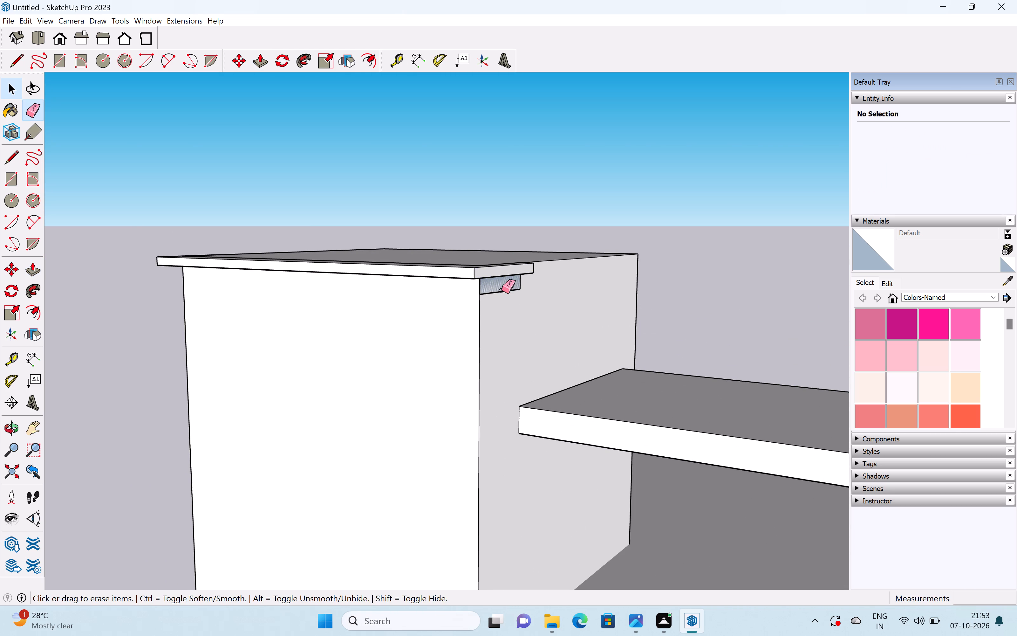
left_click_drag(501, 290, 501, 298)
left_click_drag(523, 285, 510, 287)
scroll(505, 296, "up", 10)
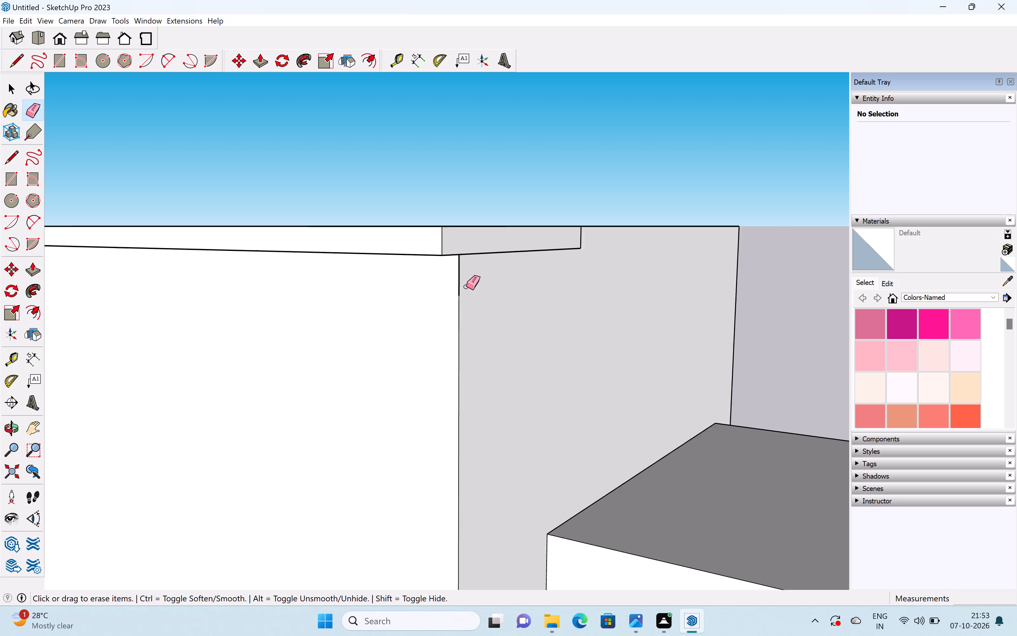
scroll(466, 287, "up", 1)
left_click(458, 276)
key("ctrl+z")
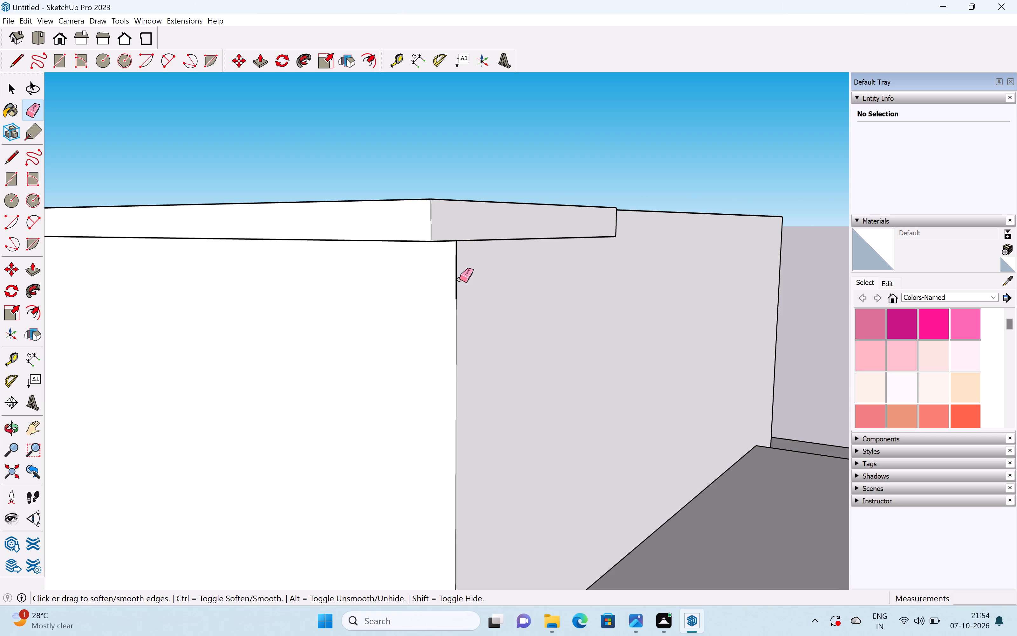
middle_click_drag(446, 286, 512, 268)
scroll(477, 269, "up", 12)
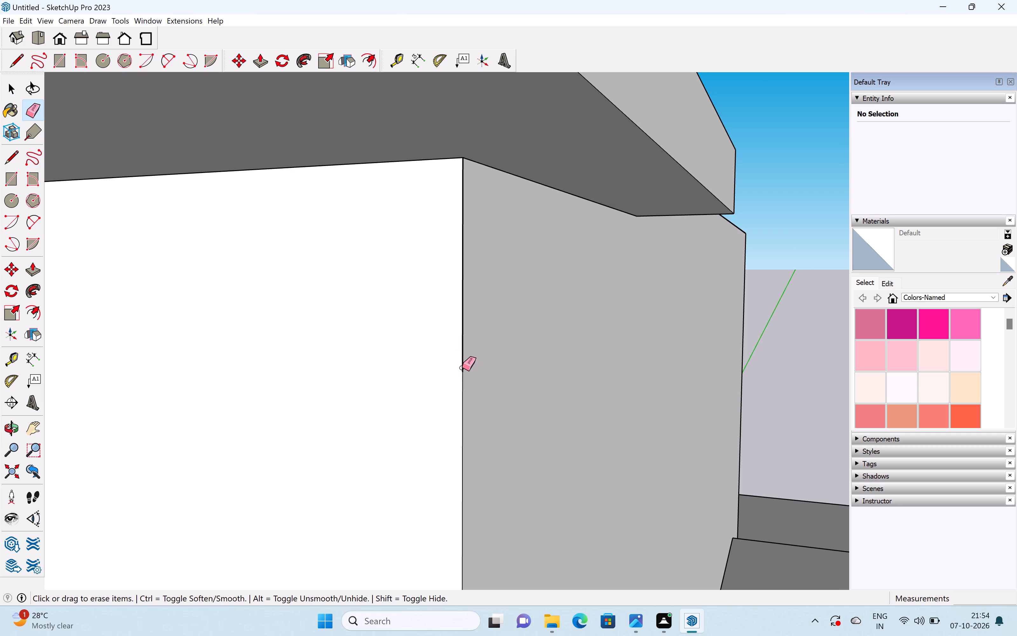
key("space")
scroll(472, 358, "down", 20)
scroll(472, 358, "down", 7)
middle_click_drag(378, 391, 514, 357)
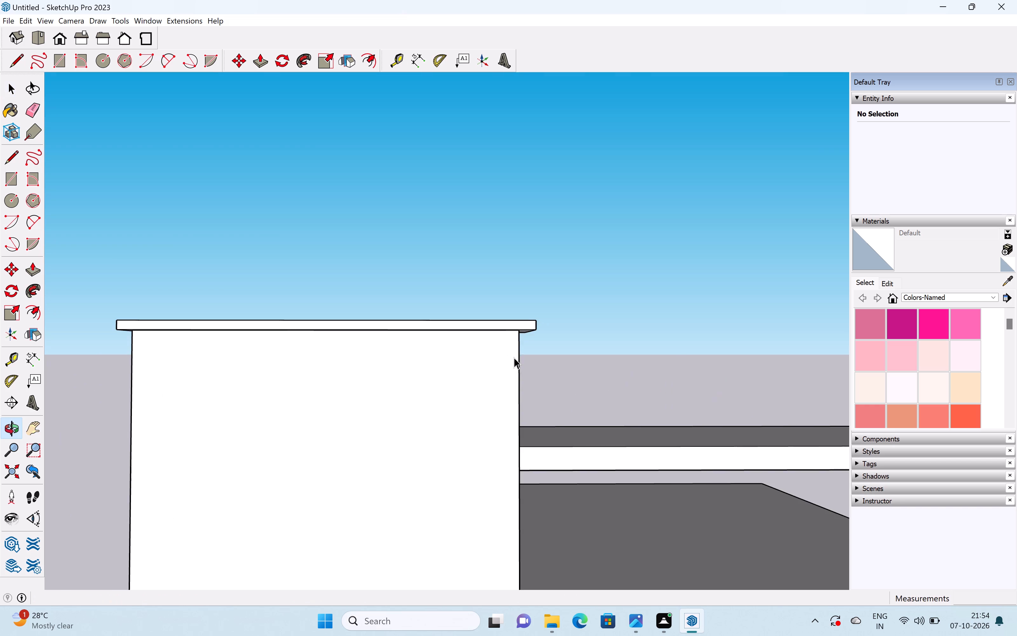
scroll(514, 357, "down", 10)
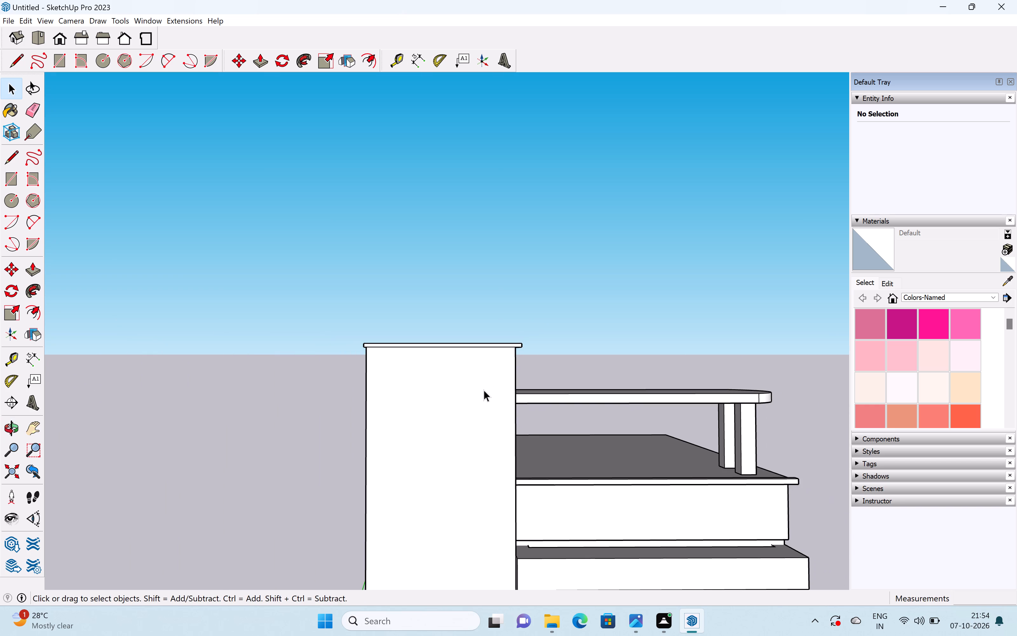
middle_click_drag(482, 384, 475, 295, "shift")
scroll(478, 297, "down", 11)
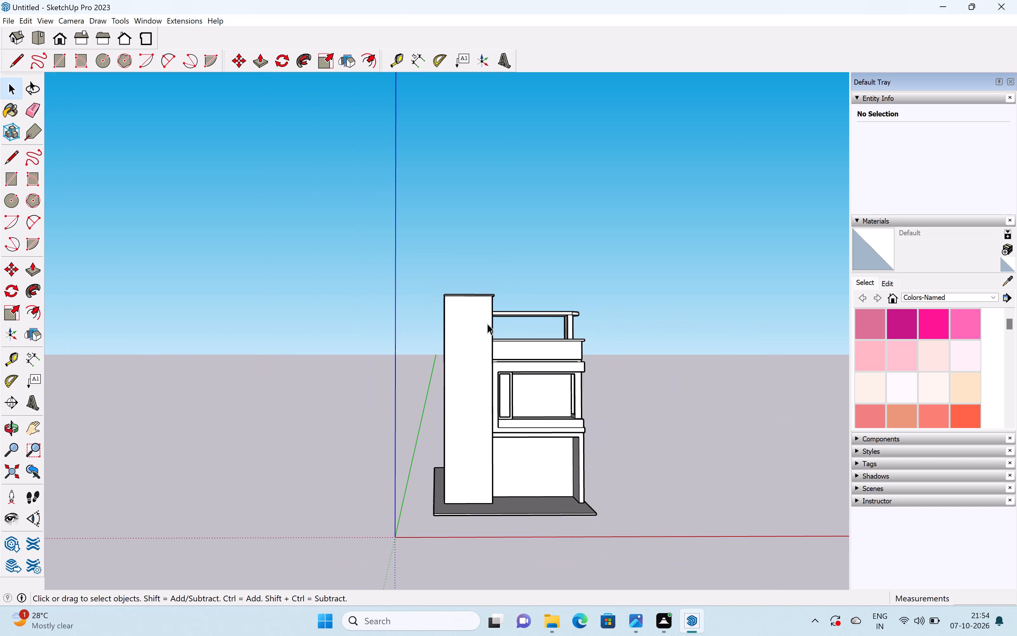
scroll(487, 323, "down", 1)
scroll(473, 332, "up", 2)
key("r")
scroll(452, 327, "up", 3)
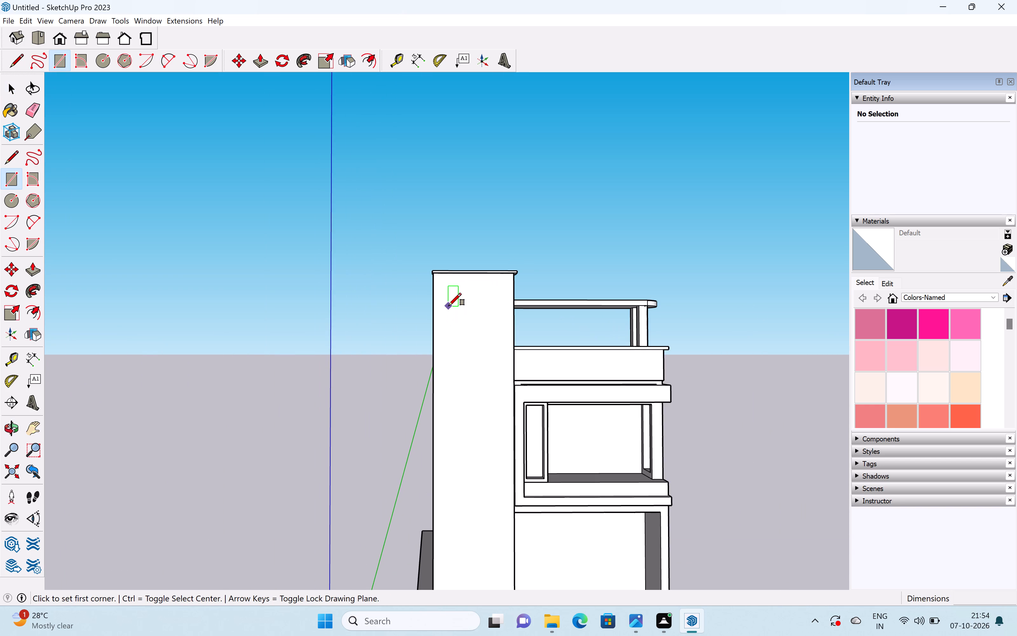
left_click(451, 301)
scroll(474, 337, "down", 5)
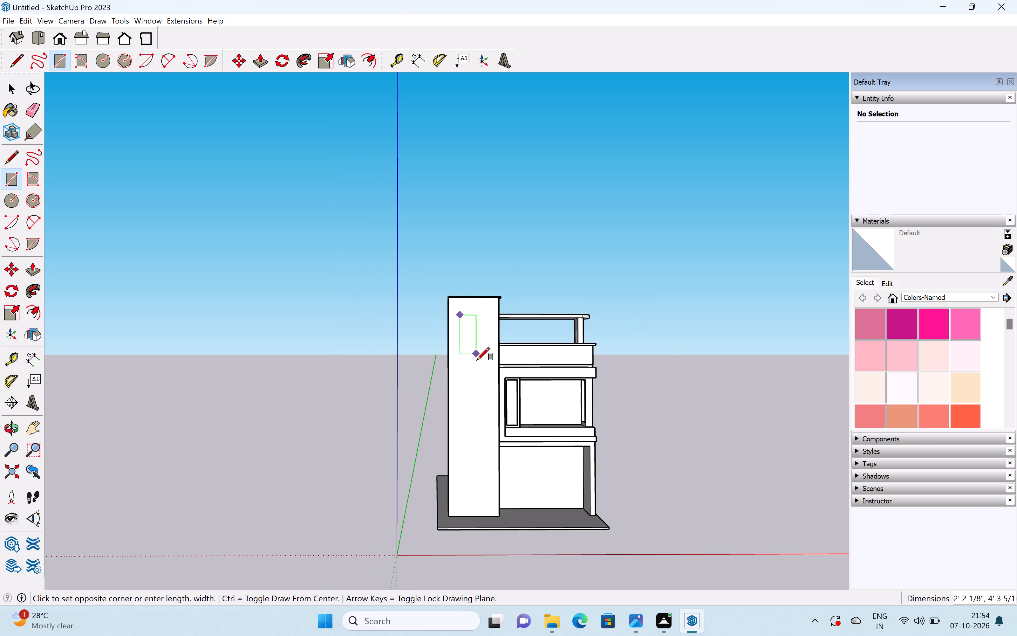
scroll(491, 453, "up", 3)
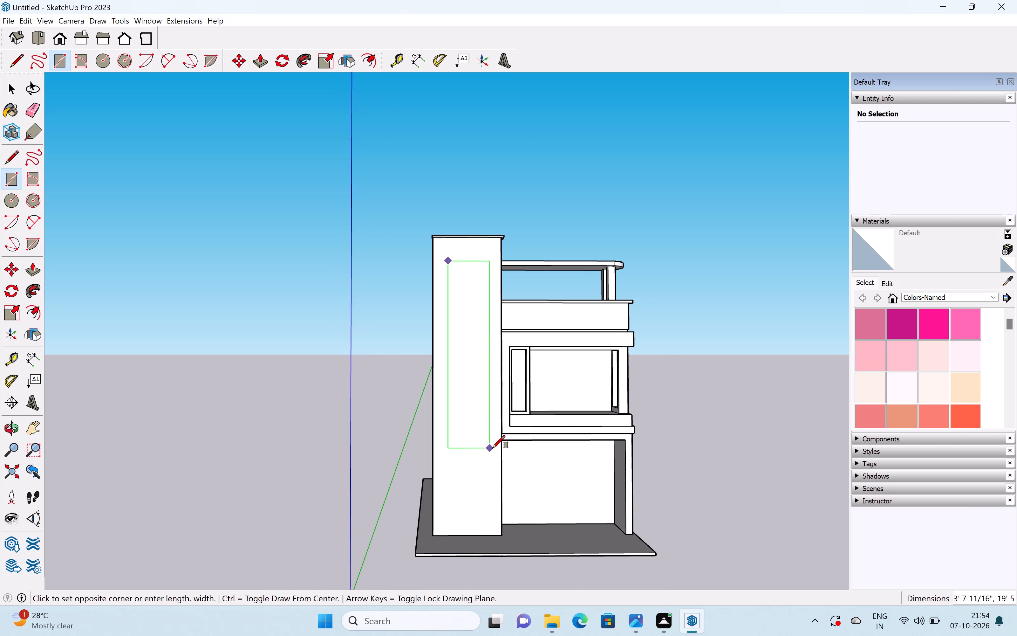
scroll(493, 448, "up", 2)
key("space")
Open the building group for editing and widen the tower by pulling its outer side face outward.
scroll(478, 454, "down", 5)
middle_click_drag(417, 469, 702, 450)
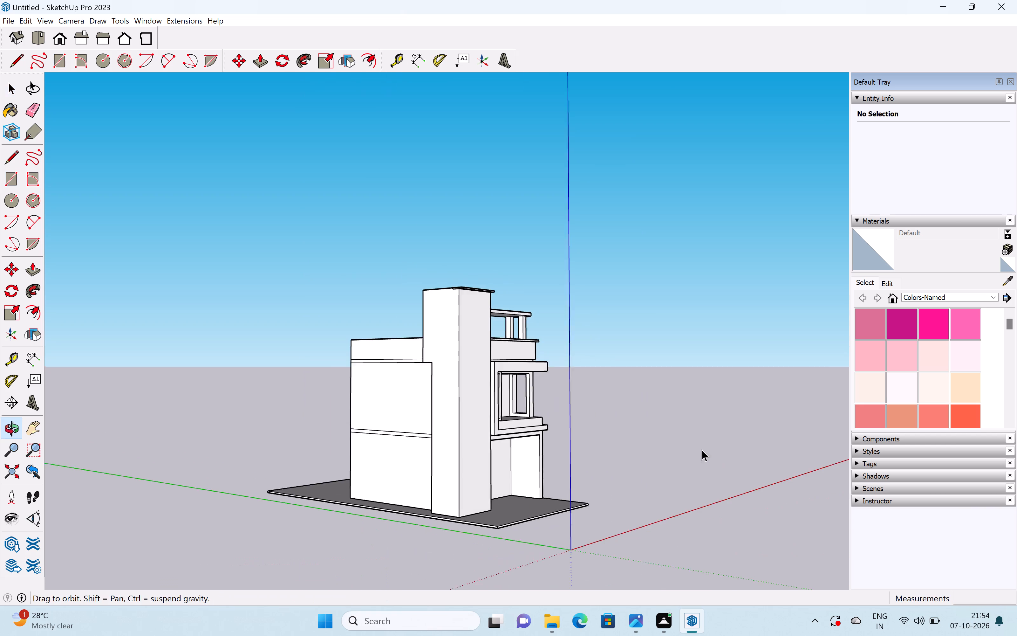
middle_click_drag(702, 450, 722, 457)
scroll(443, 452, "up", 3)
key("p")
left_click_drag(445, 453, 436, 453)
key("space")
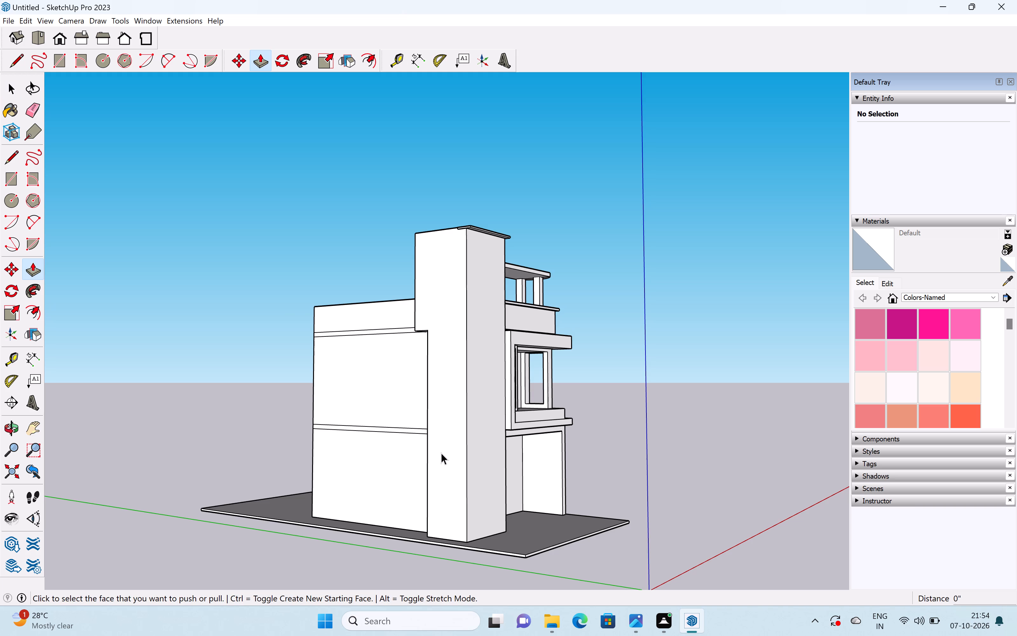
triple_click(443, 452)
key("p")
left_click_drag(443, 450, 428, 456)
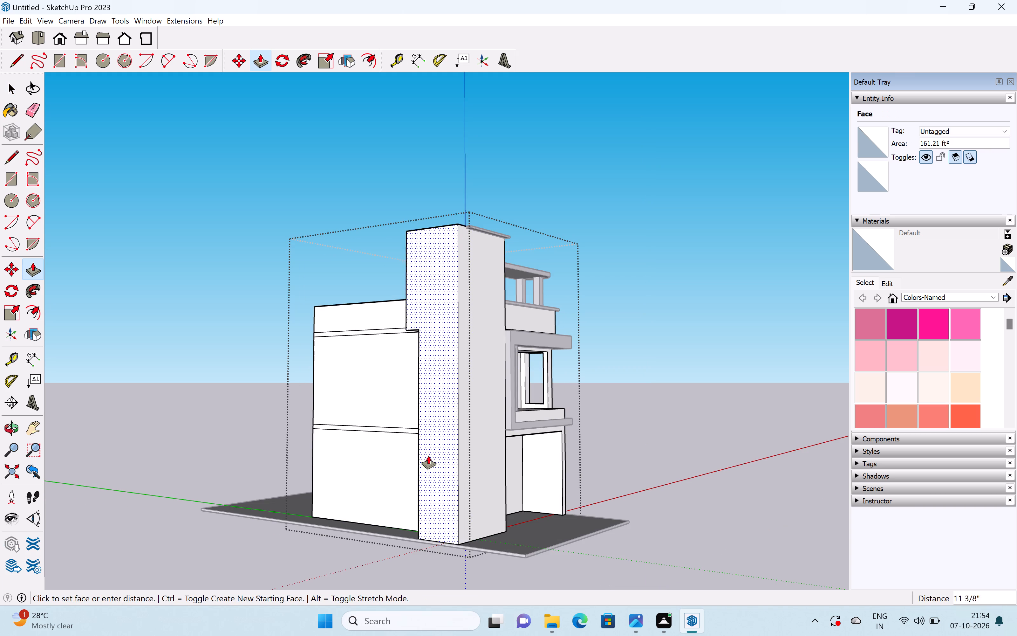
left_click_drag(428, 456, 422, 457)
scroll(432, 449, "down", 5)
middle_click_drag(447, 450, 277, 487)
key("space")
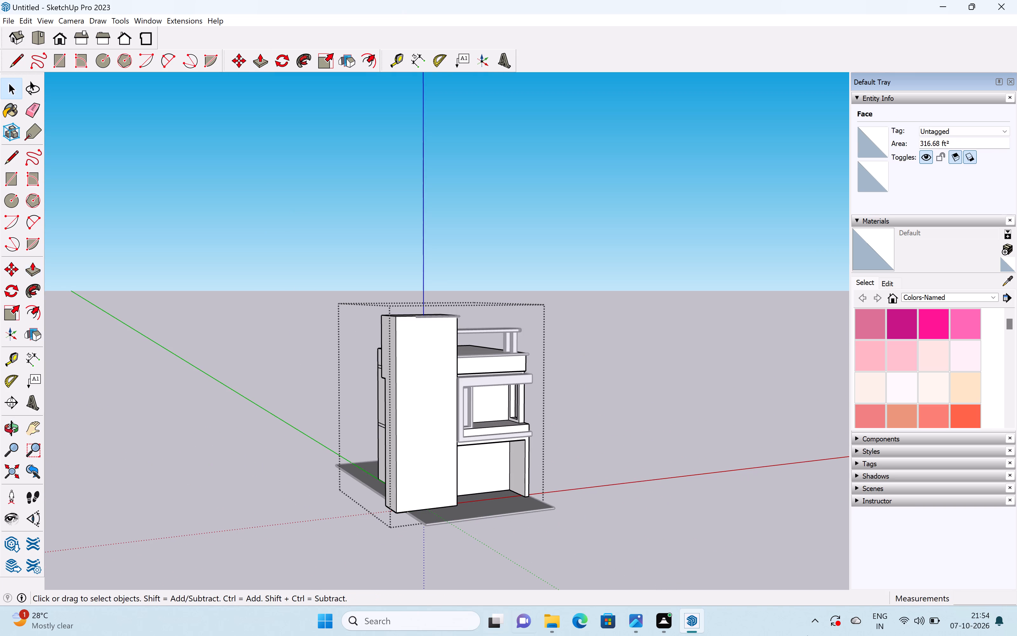
key("space")
Draw a rectangle about 16' 9 9/16" tall and 6' 11 7/16" wide on the upper part of the tower's front face.
middle_click_drag(537, 346, 491, 330)
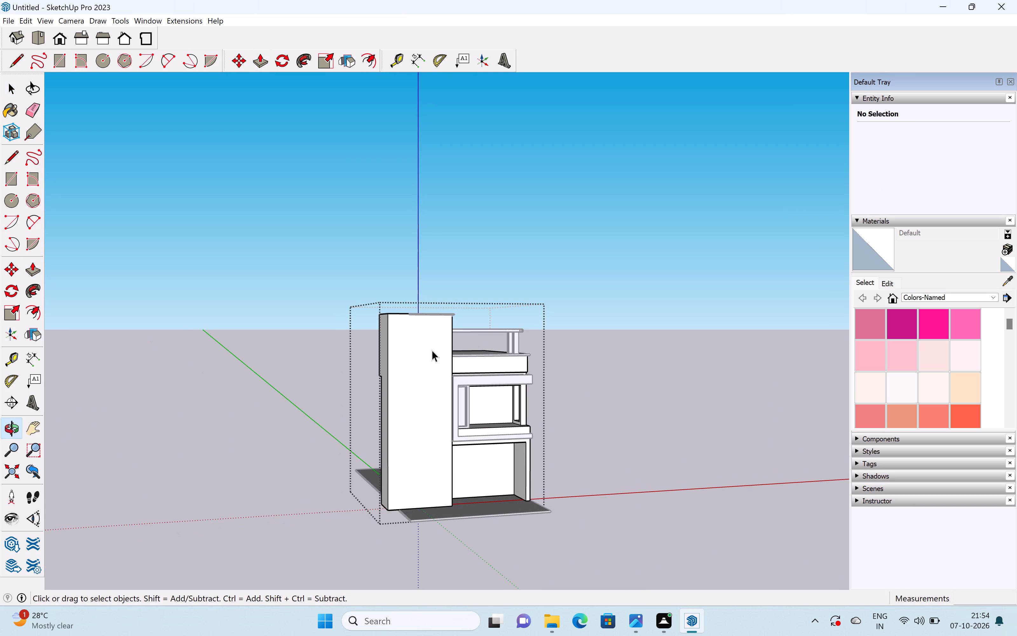
key("r")
scroll(423, 355, "up", 8)
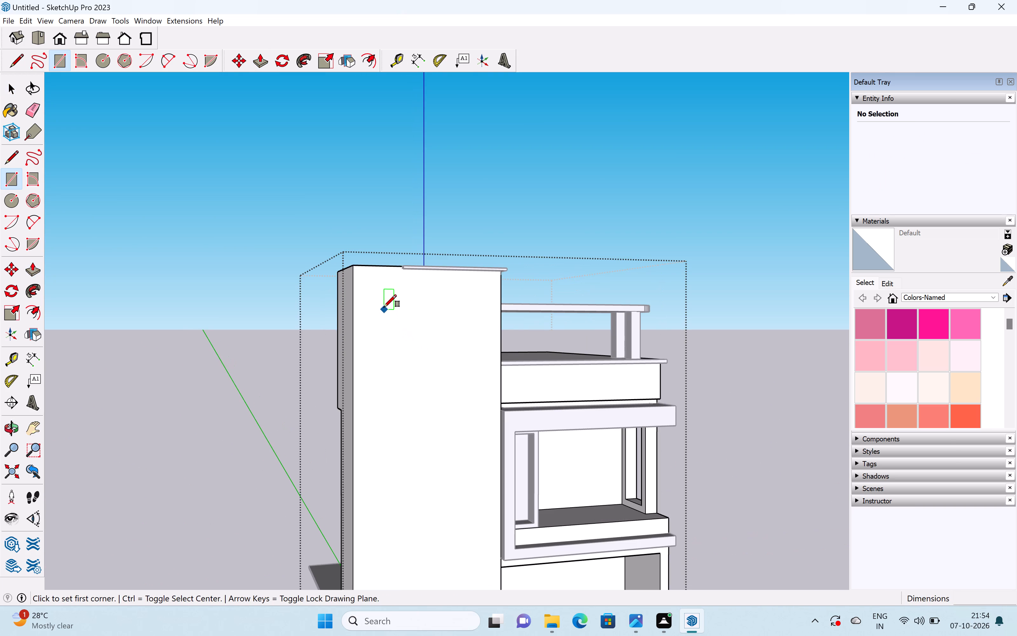
left_click(380, 302)
scroll(424, 354, "down", 6)
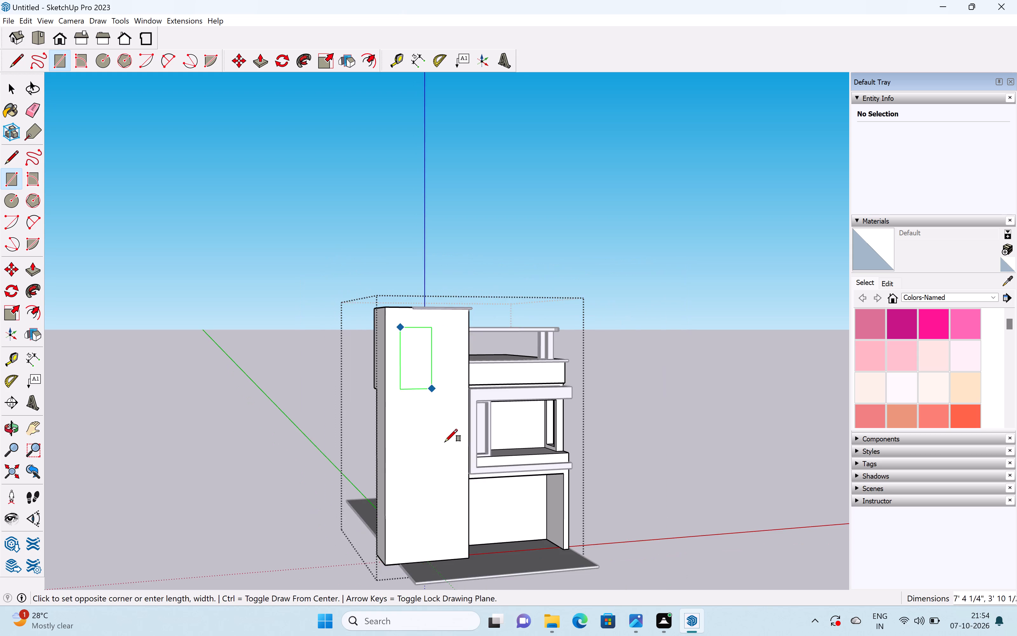
scroll(446, 450, "down", 2)
middle_click_drag(445, 453, 419, 353, "shift")
scroll(423, 401, "up", 5)
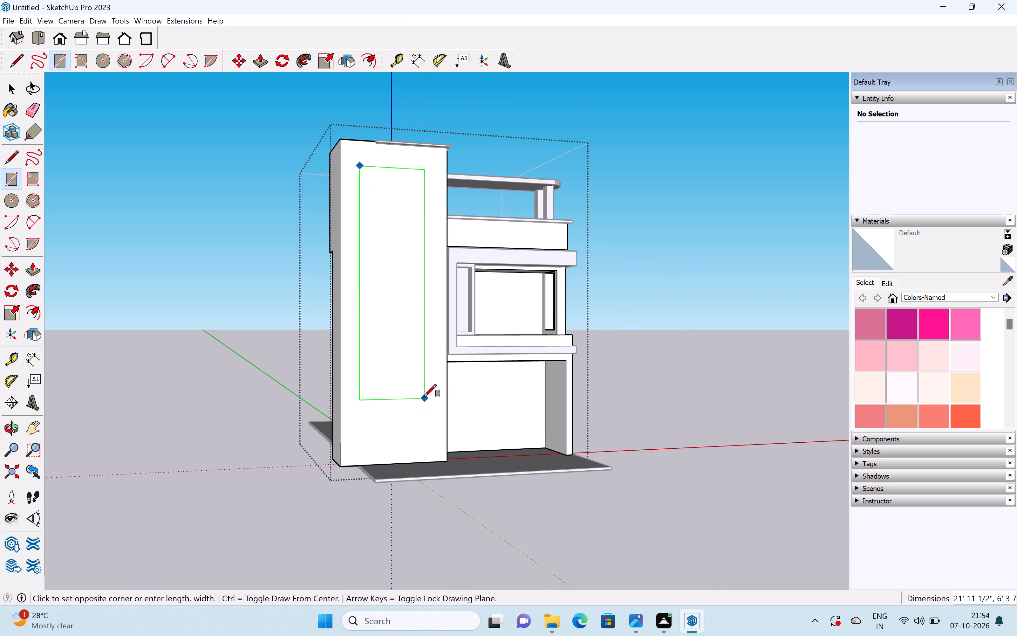
left_click(432, 339)
key("space")
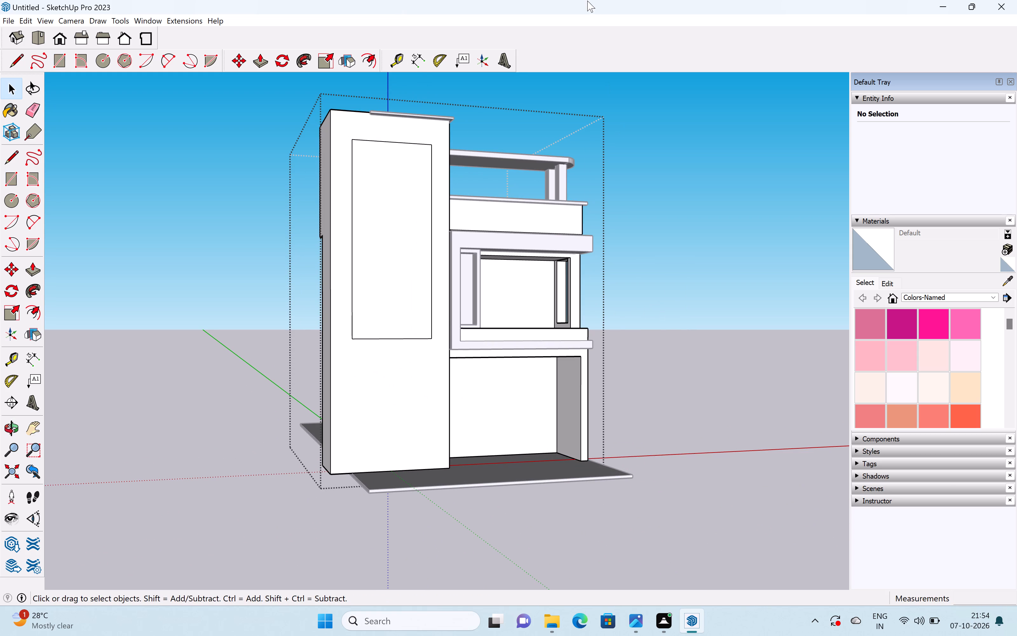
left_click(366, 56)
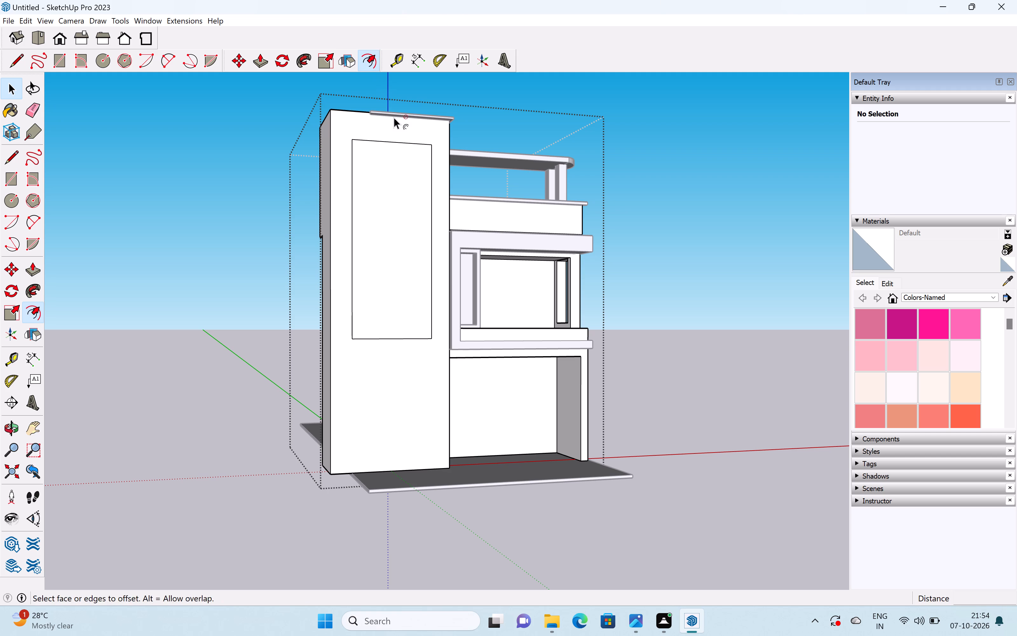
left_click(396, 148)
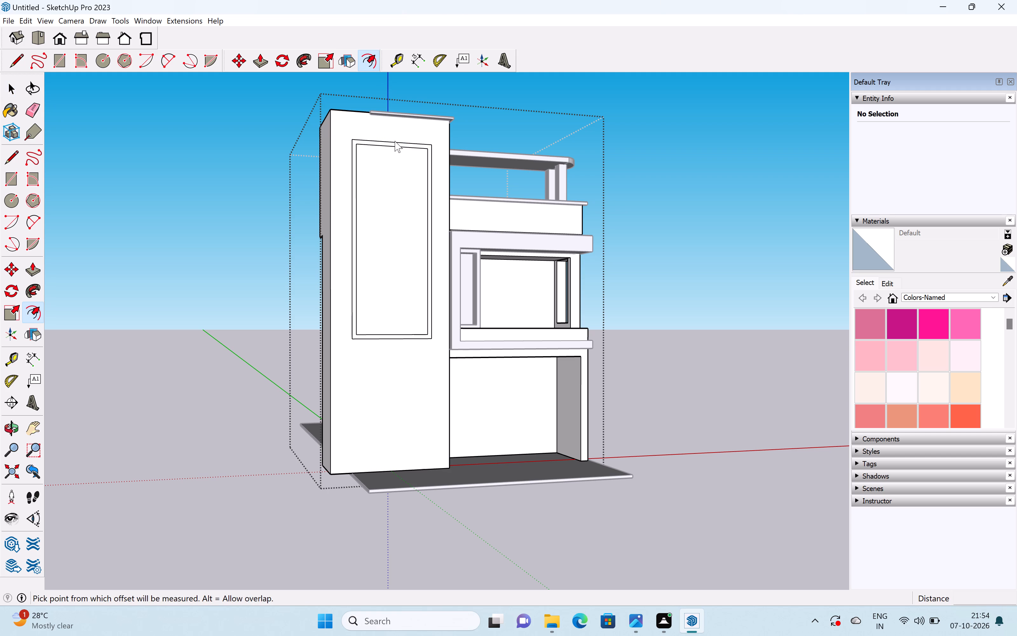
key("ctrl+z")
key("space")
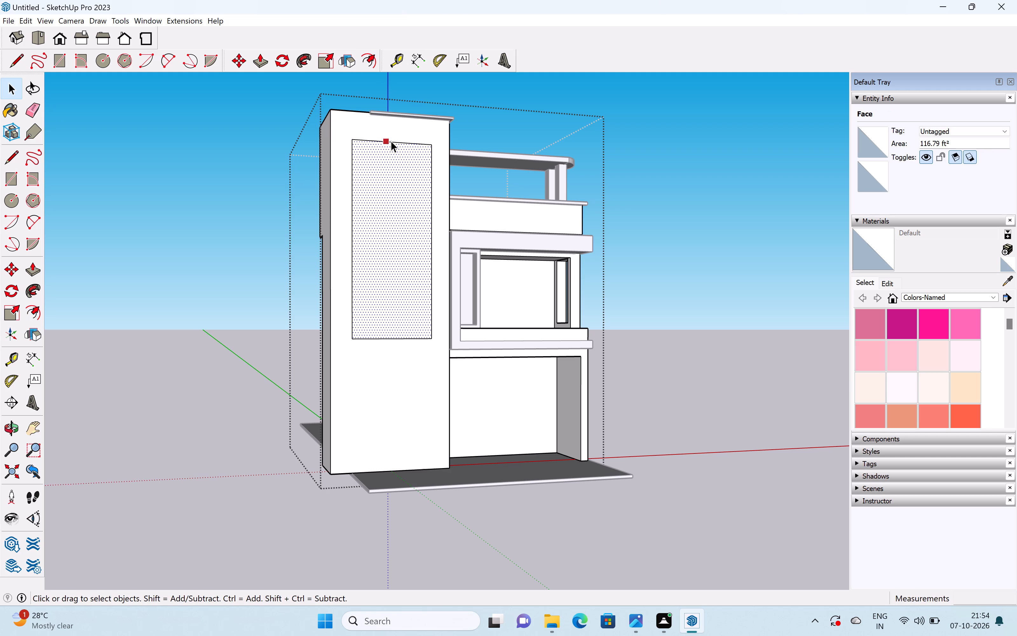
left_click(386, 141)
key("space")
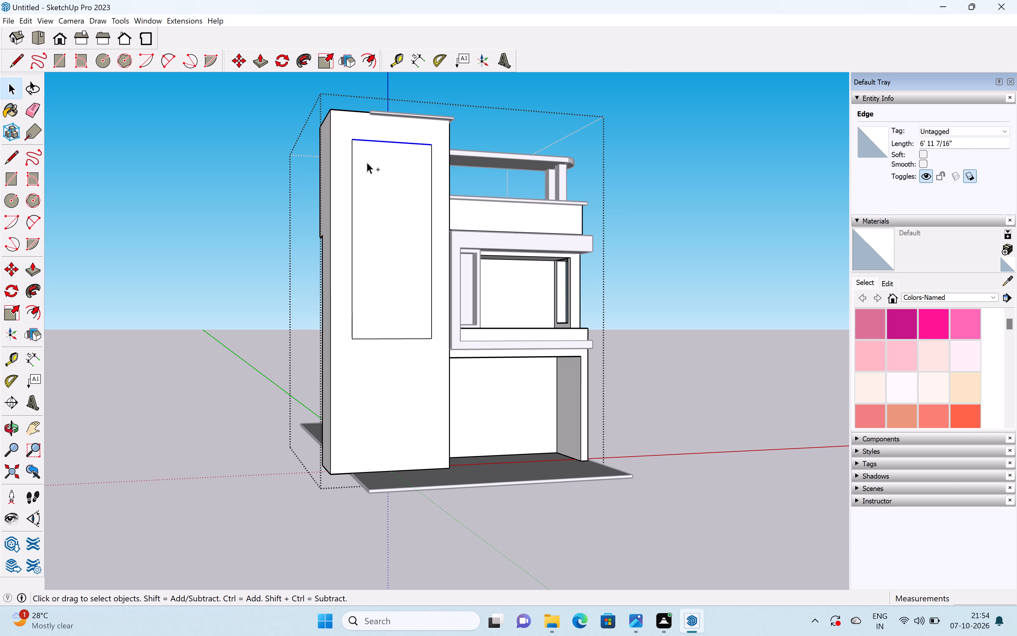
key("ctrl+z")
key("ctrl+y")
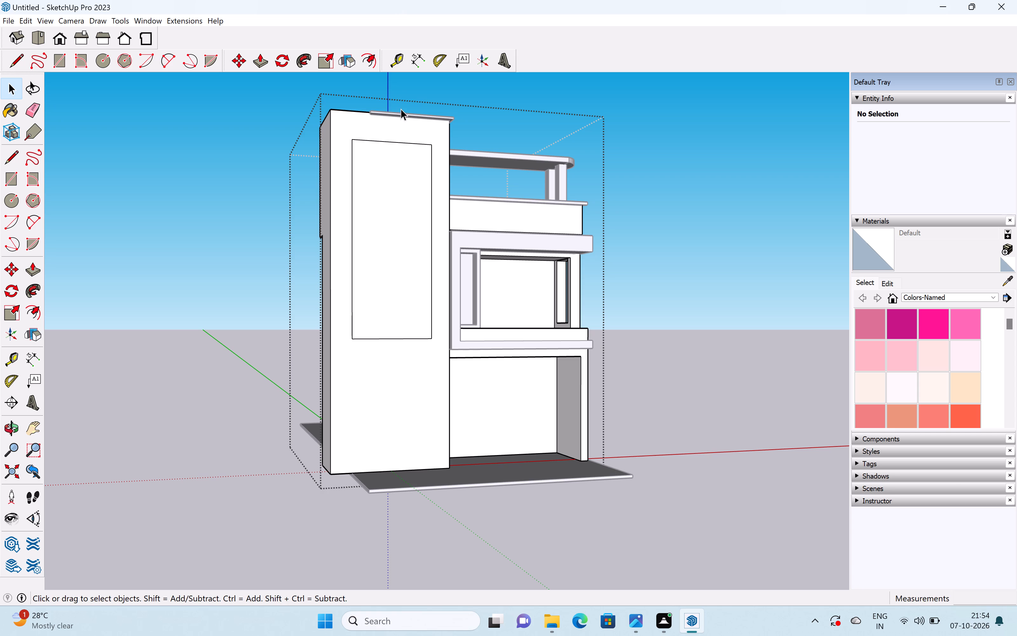
Offset the tower rectangle outward to form a narrow border around it.
left_click(369, 61)
left_click(398, 145)
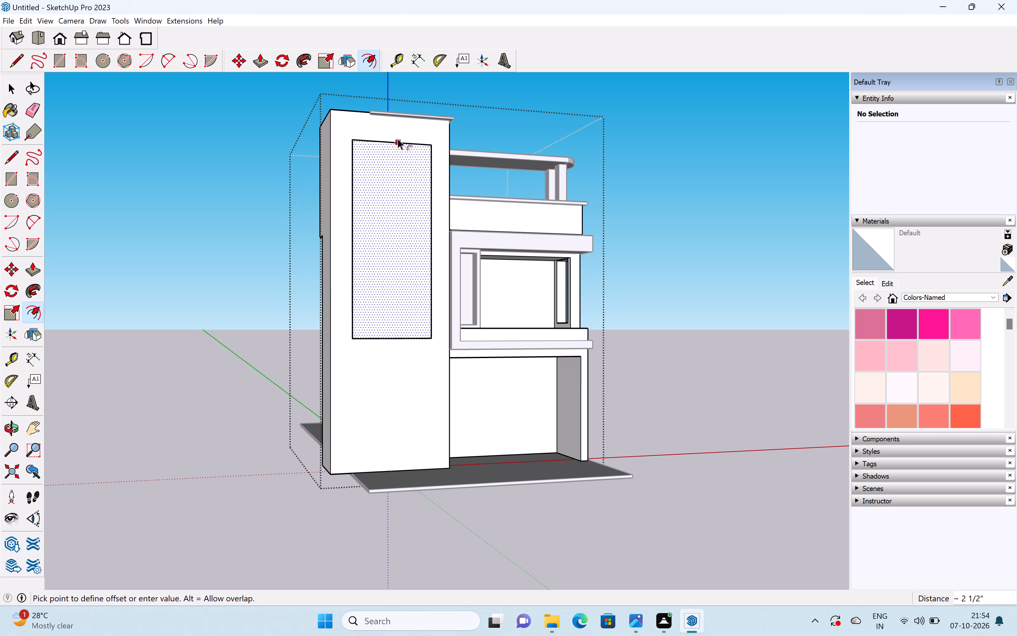
left_click(398, 134)
key("space")
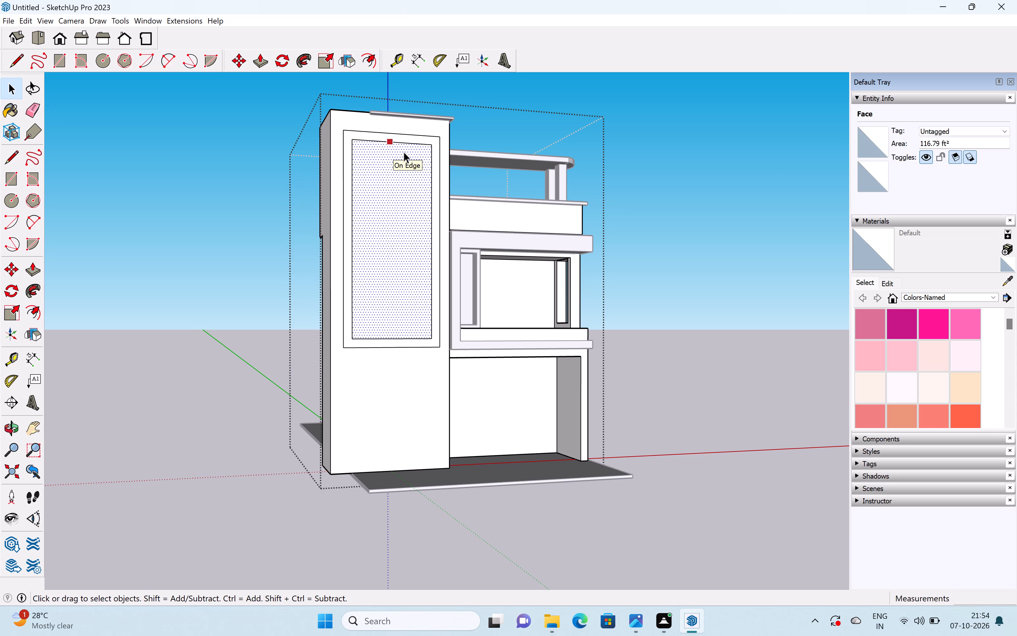
Pull the border around the tower rectangle out about 1' 1/8" as a projecting frame.
left_click(424, 138)
key("p")
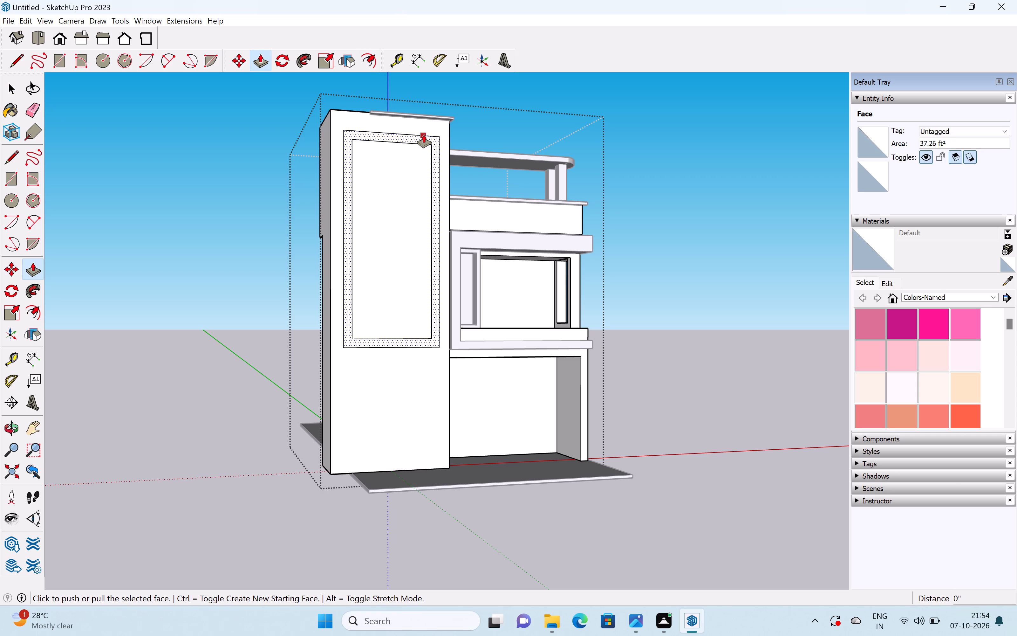
middle_click_drag(424, 150, 457, 234)
left_click_drag(435, 151, 435, 150)
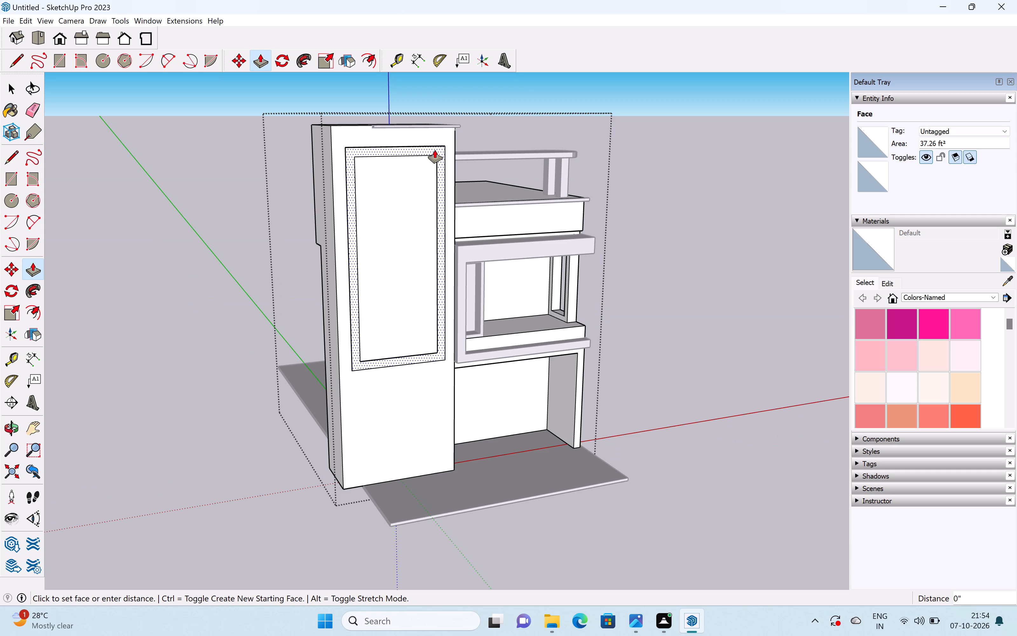
left_click_drag(435, 150, 439, 156)
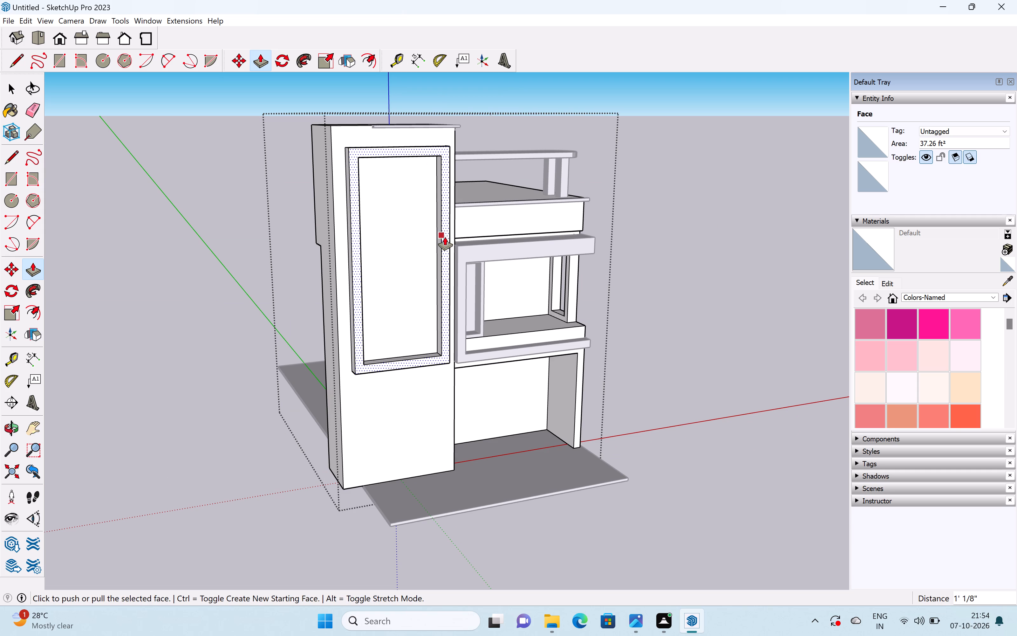
Draw a rectangle about 12' tall and 4' 3" wide on the tower face inside the projecting frame.
scroll(444, 243, "down", 1)
middle_click_drag(444, 242, 261, 291)
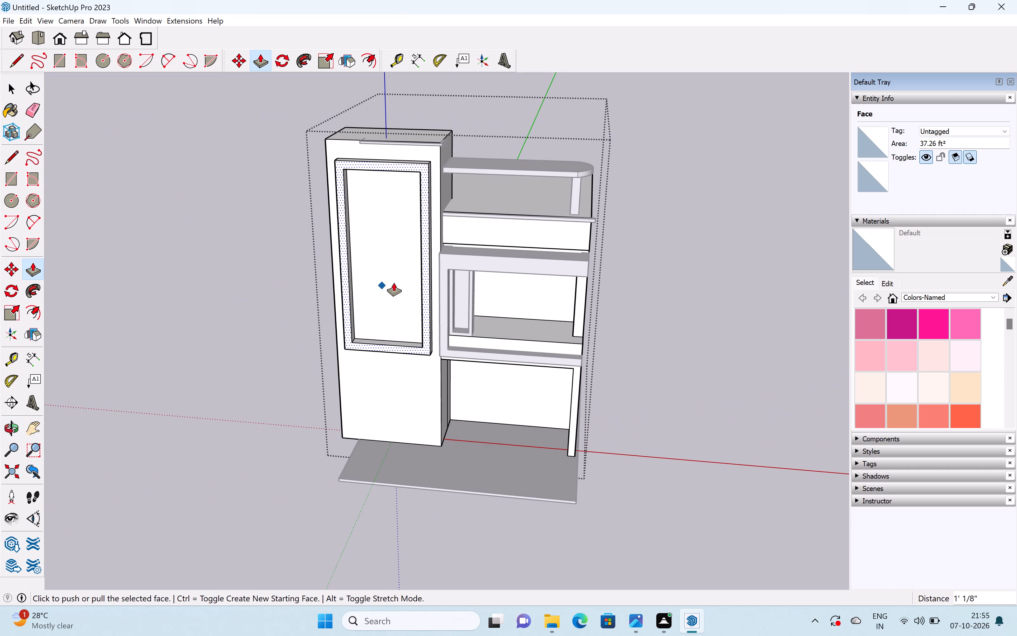
middle_click_drag(390, 287, 496, 204)
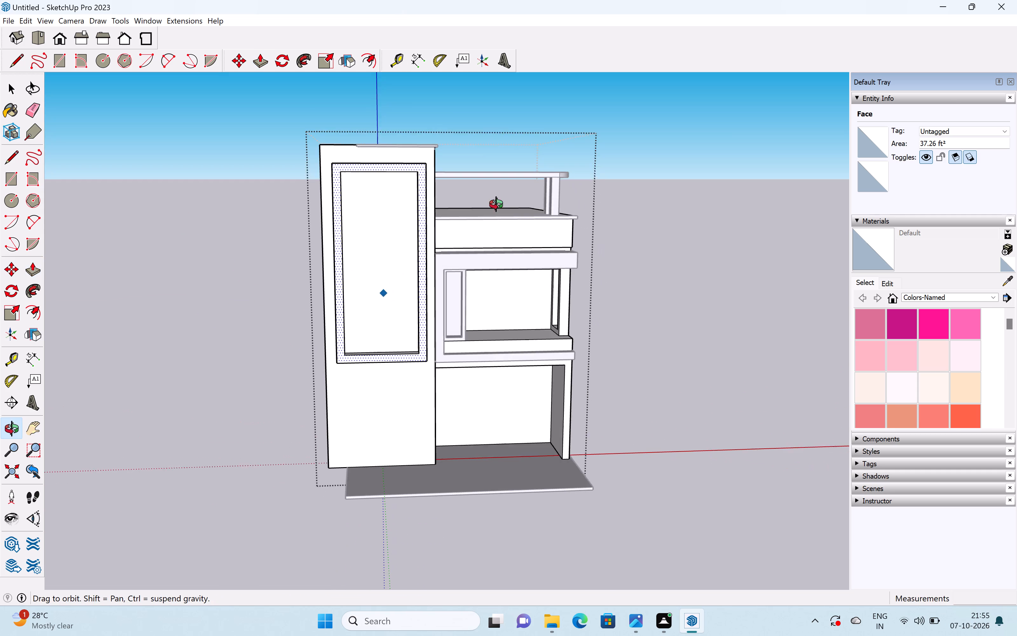
middle_click_drag(496, 204, 430, 250)
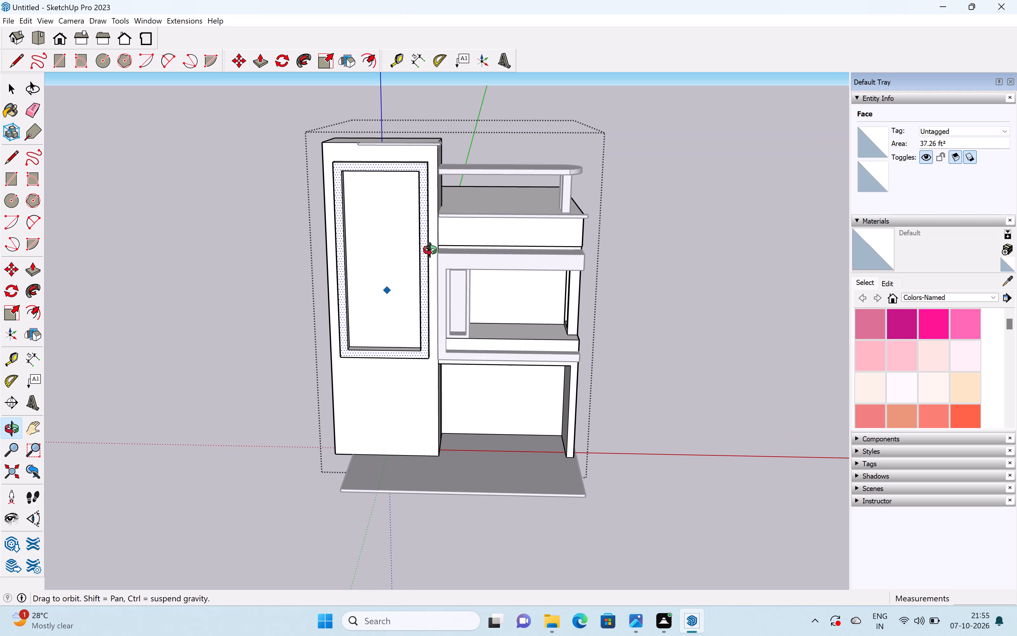
middle_click_drag(430, 250, 430, 251)
key("space")
scroll(362, 293, "up", 2)
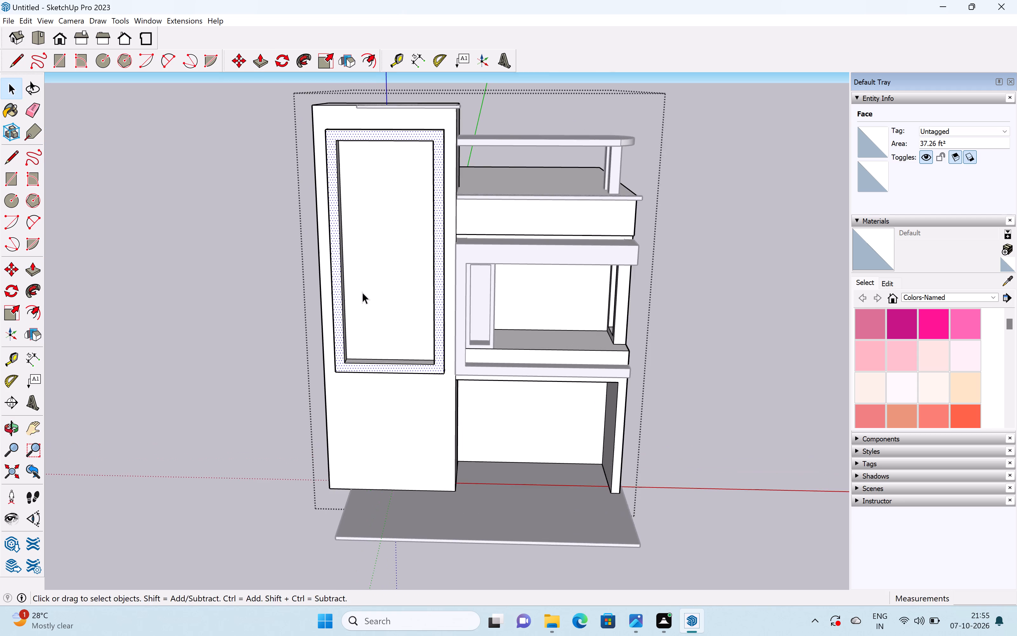
middle_click_drag(367, 289, 434, 241)
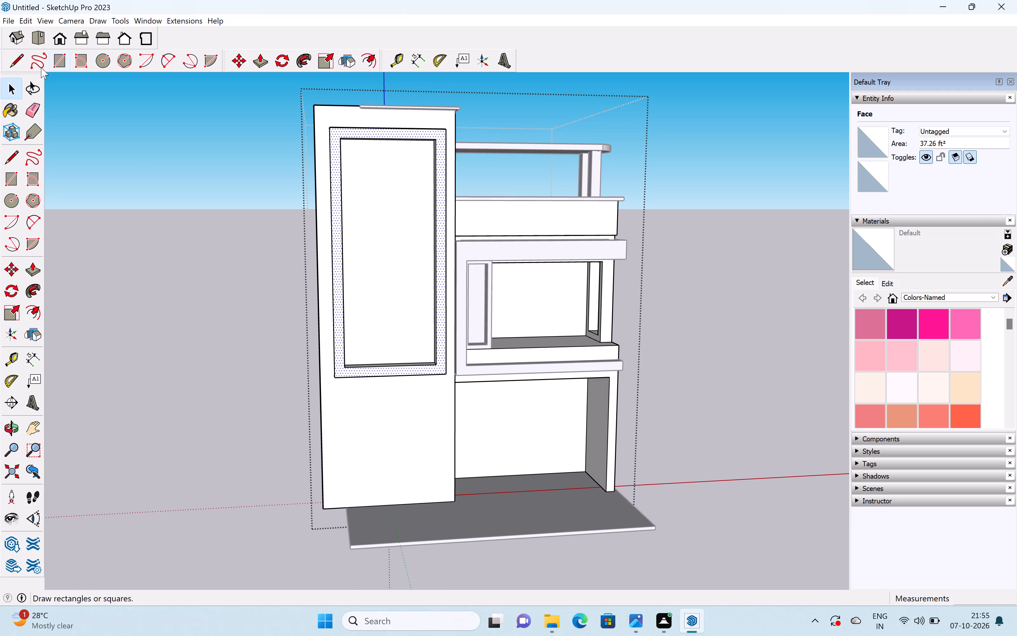
left_click(60, 59)
scroll(406, 228, "up", 3)
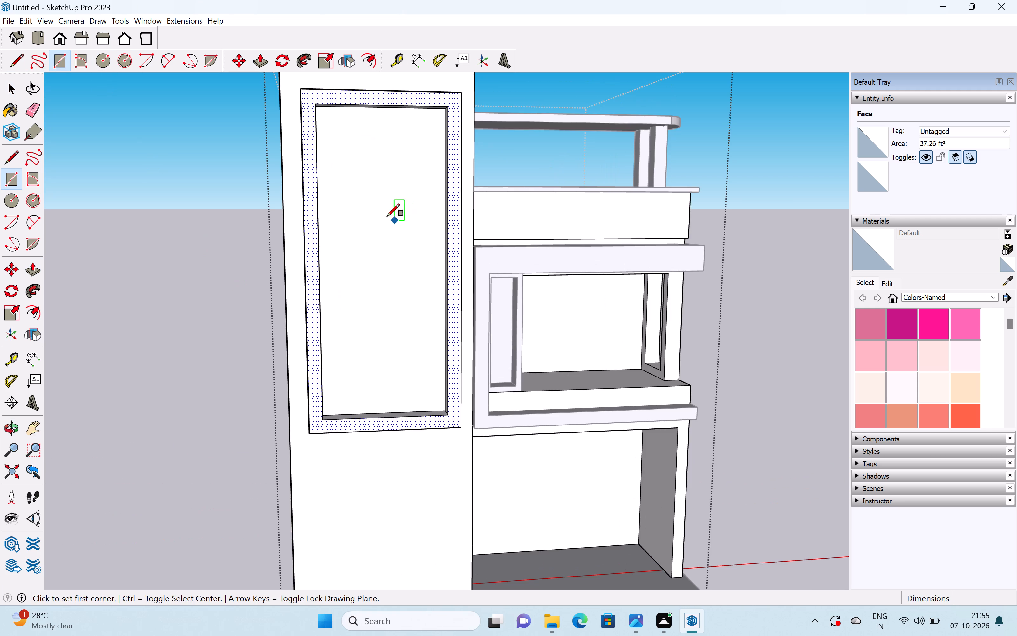
middle_click_drag(382, 214, 342, 222)
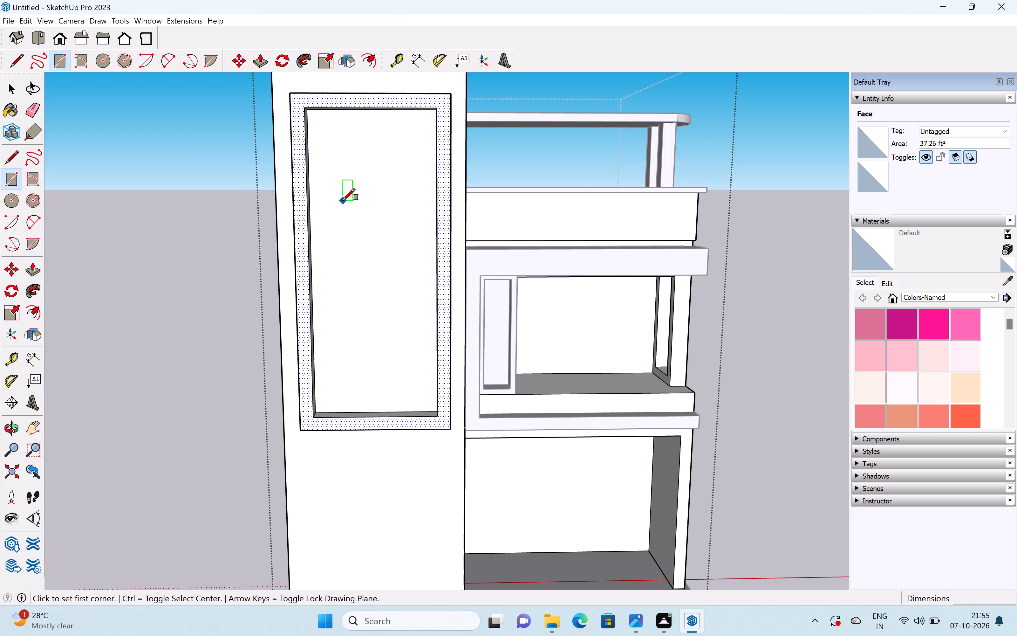
left_click(333, 172)
scroll(377, 260, "down", 3)
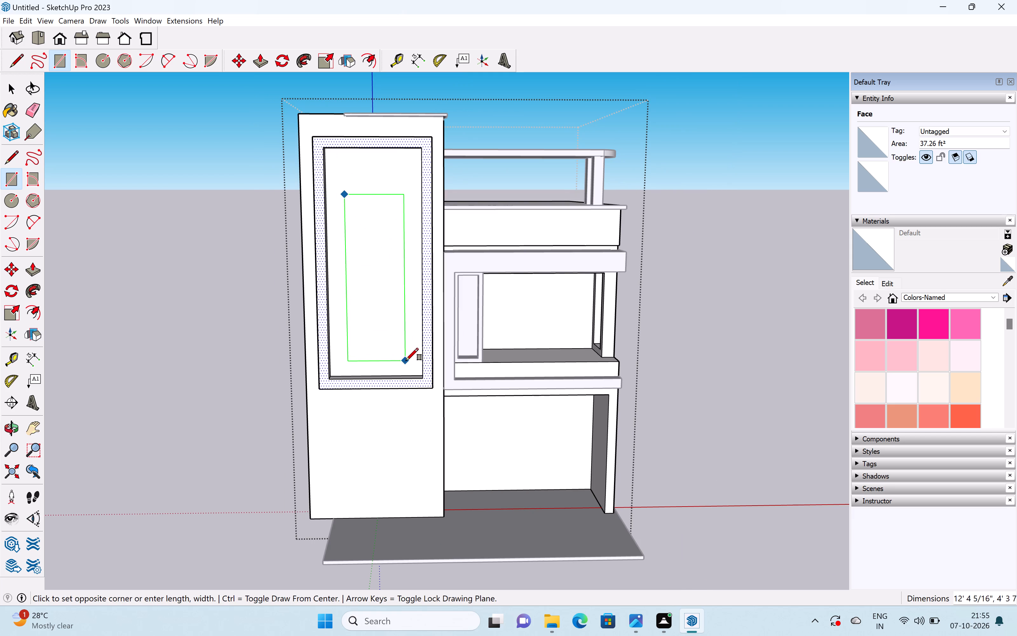
left_click(406, 356)
key("space")
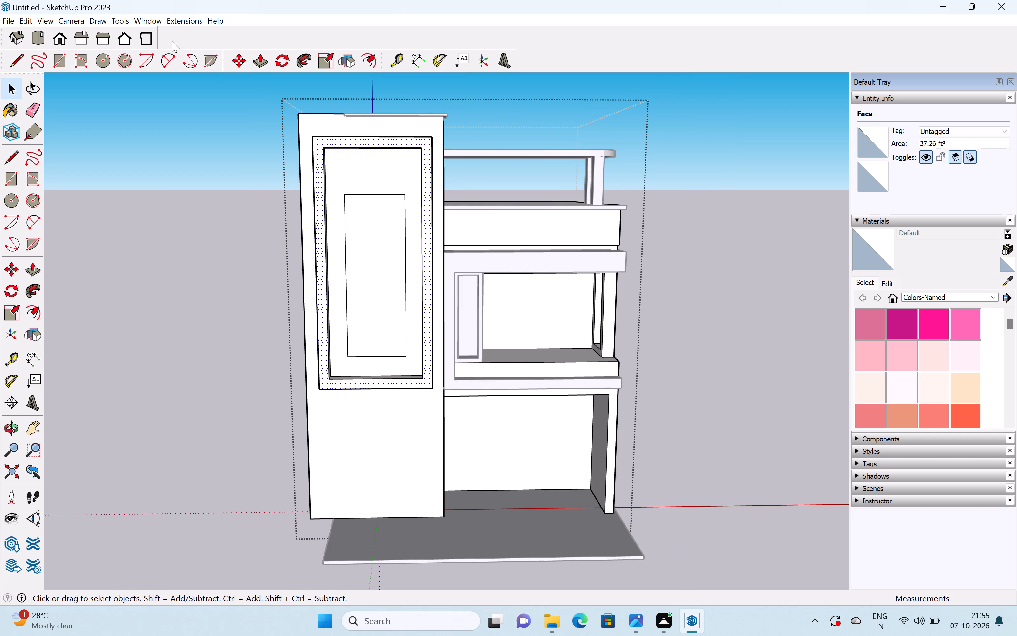
Offset the inner tower rectangle inward by about 6" to form a thin border.
left_click(369, 52)
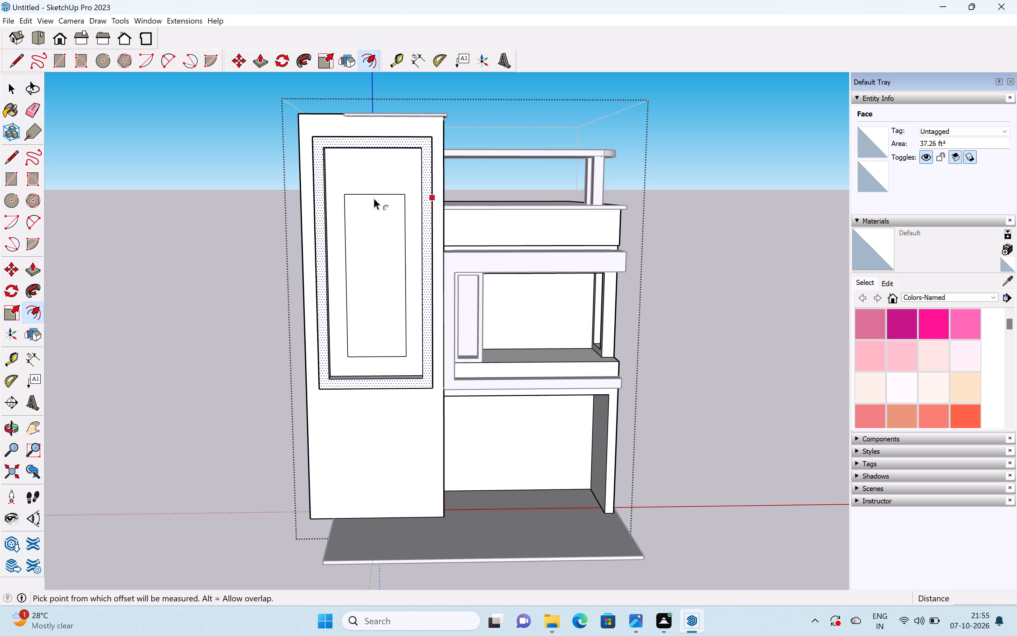
key("space")
left_click(373, 218)
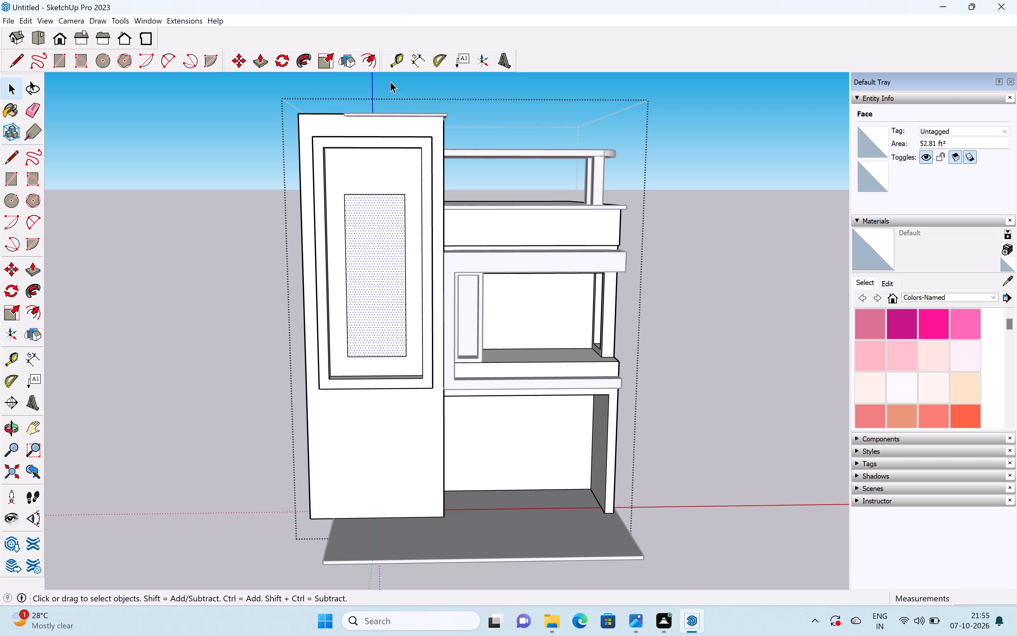
left_click(373, 61)
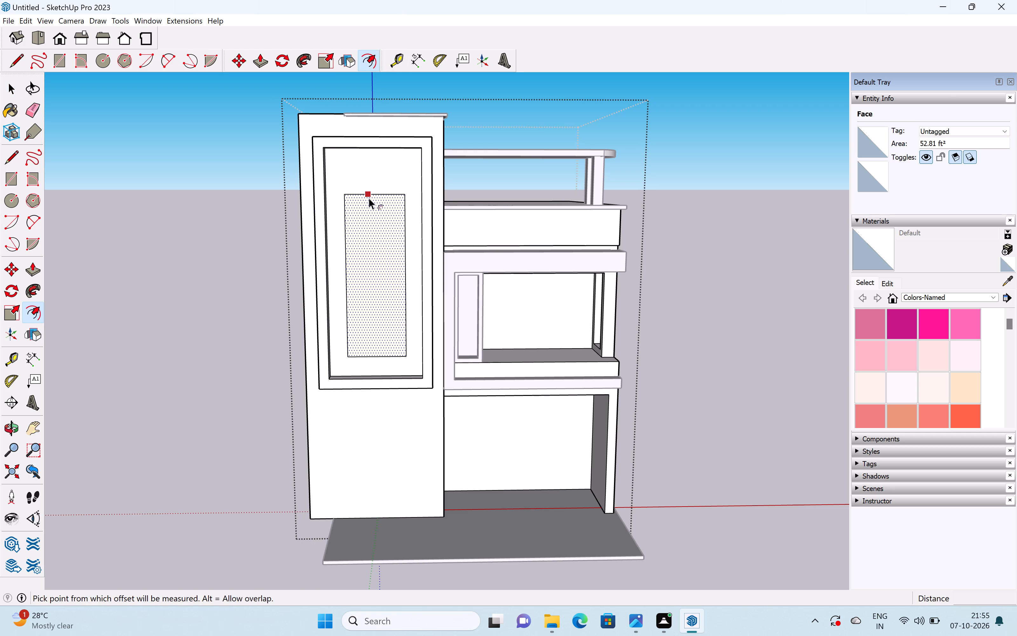
left_click(370, 197)
key("ctrl+z")
left_click(372, 195)
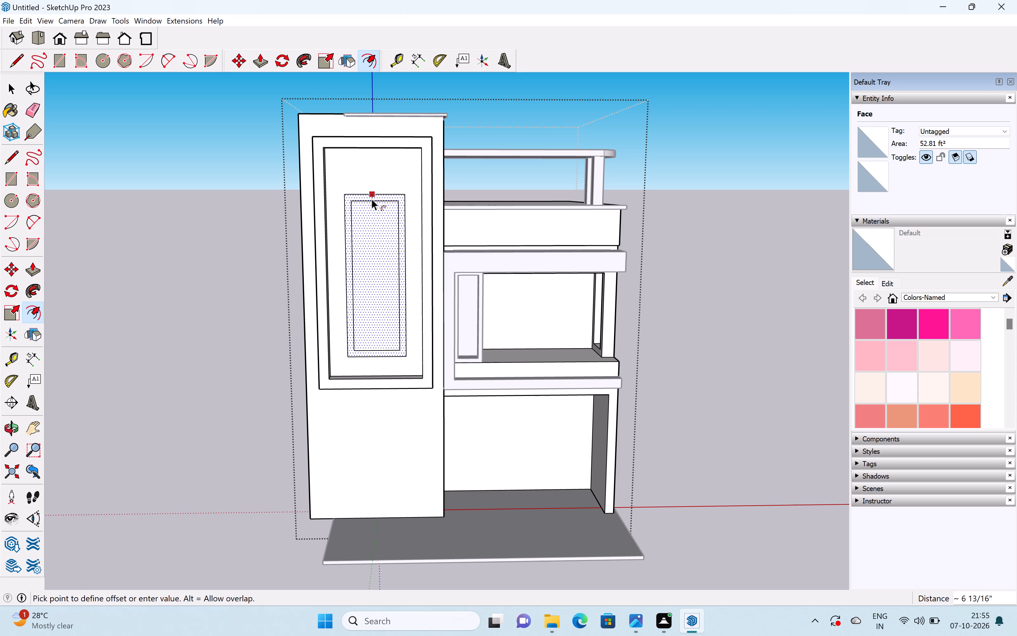
left_click(372, 201)
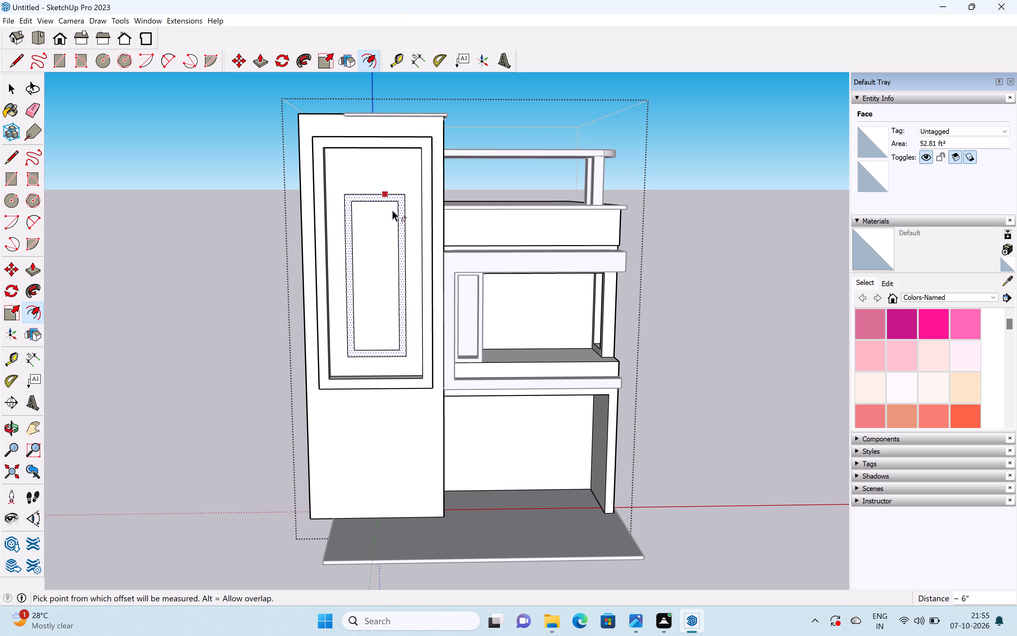
key("space")
Pull the thin border of the inner rectangle outward into a shallow projecting frame within the larger one.
scroll(409, 203, "up", 4)
key("p")
left_click_drag(397, 202, 399, 210)
scroll(588, 388, "down", 4)
middle_click_drag(585, 387, 464, 413)
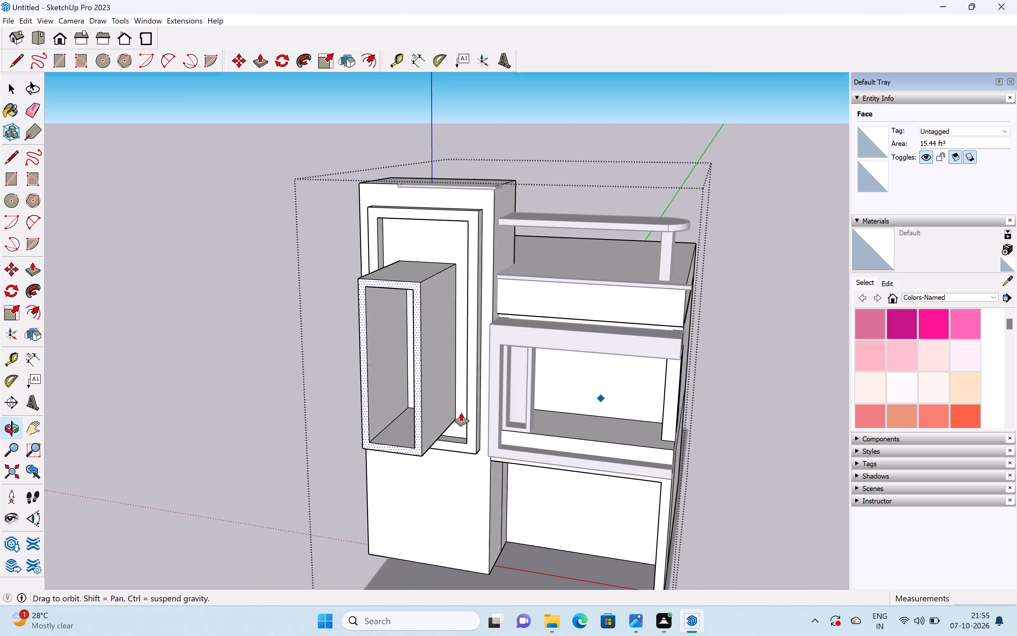
scroll(408, 423, "up", 1)
left_click_drag(412, 421, 445, 400)
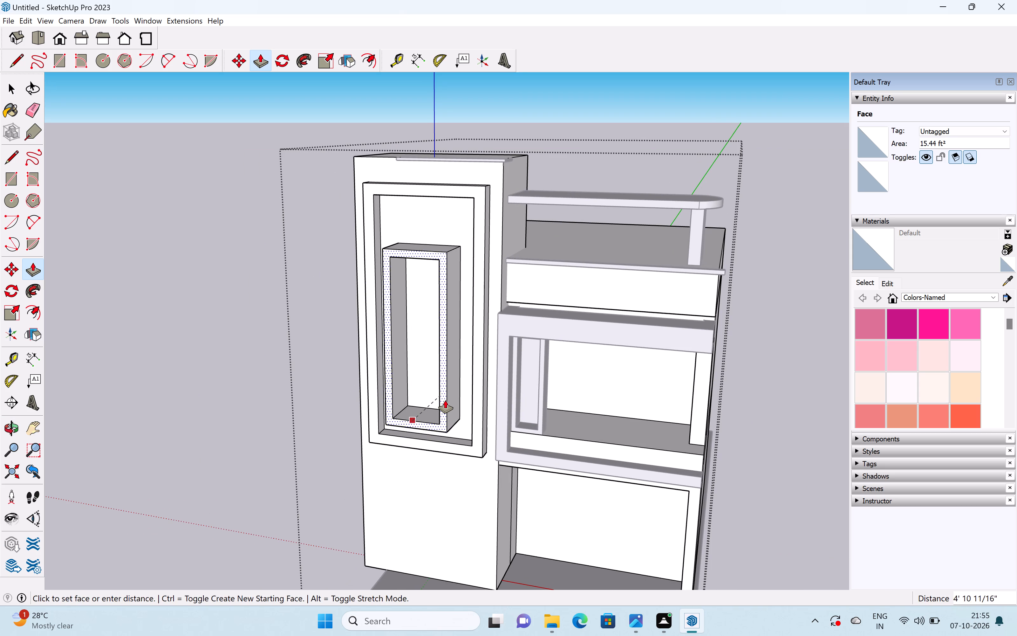
left_click_drag(445, 400, 455, 393)
scroll(445, 393, "down", 4)
key("space")
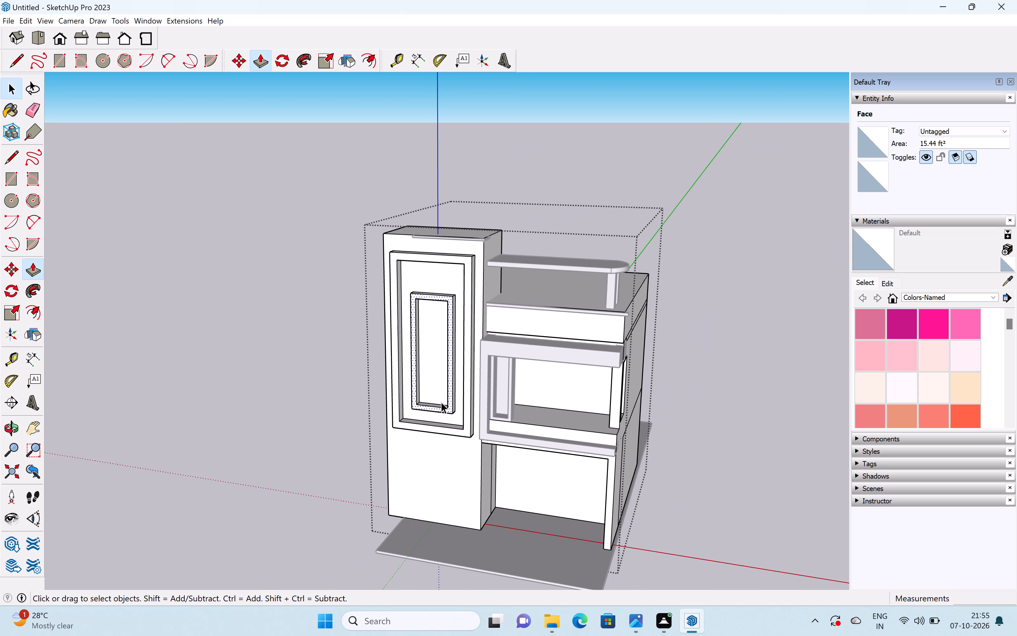
Draw a door rectangle about 8' 7" tall and 4' 11" wide below the tower frame, reaching the tower's bottom edge.
scroll(427, 458, "down", 3)
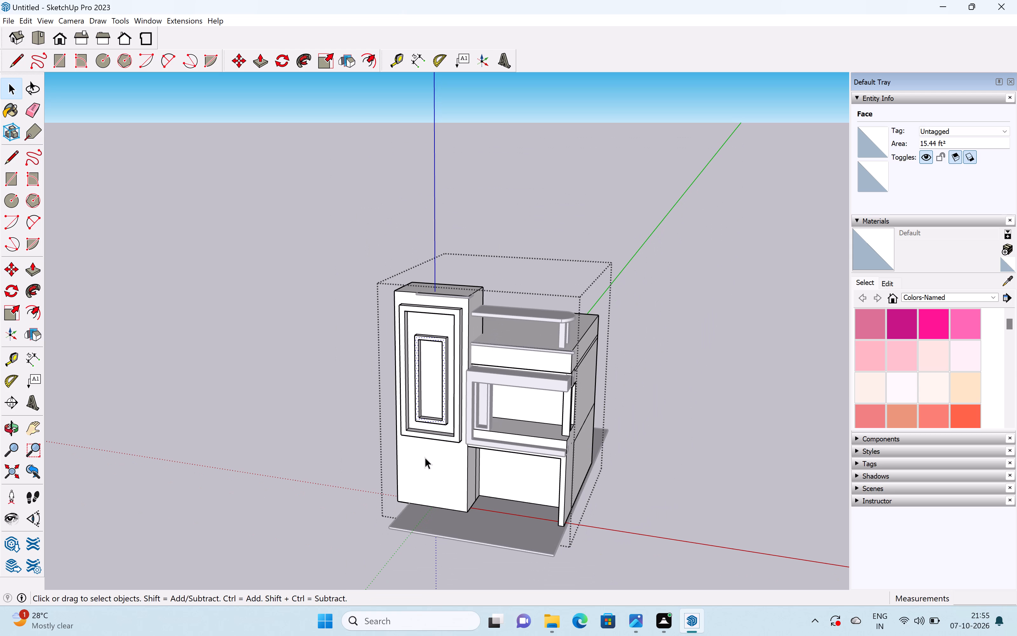
scroll(402, 342, "down", 5)
middle_click_drag(402, 330, 573, 298)
scroll(392, 362, "up", 13)
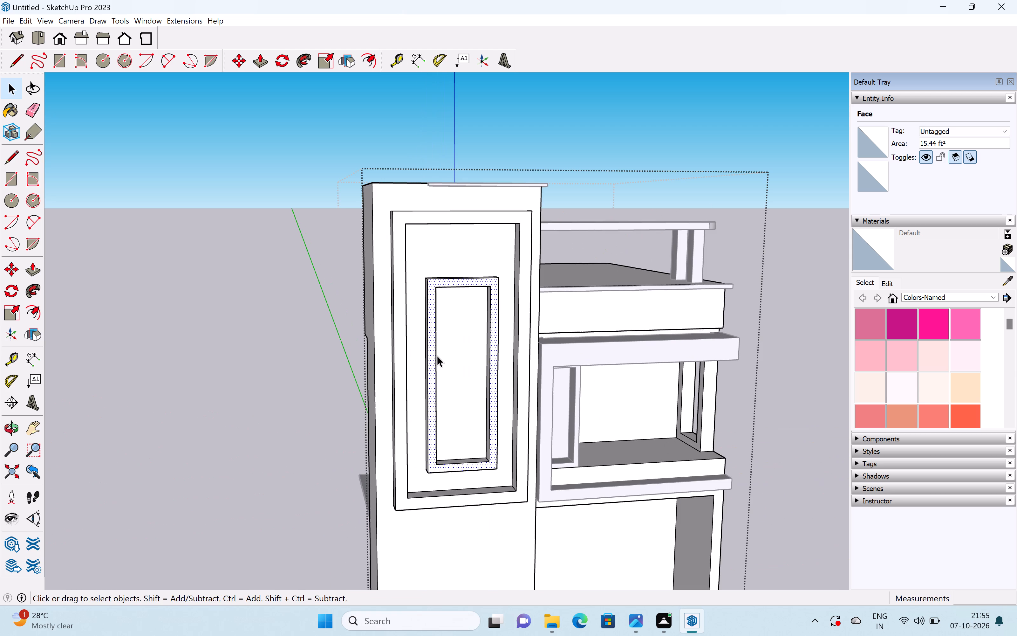
middle_click_drag(444, 351, 458, 206, "shift")
scroll(458, 206, "up", 1, "shift")
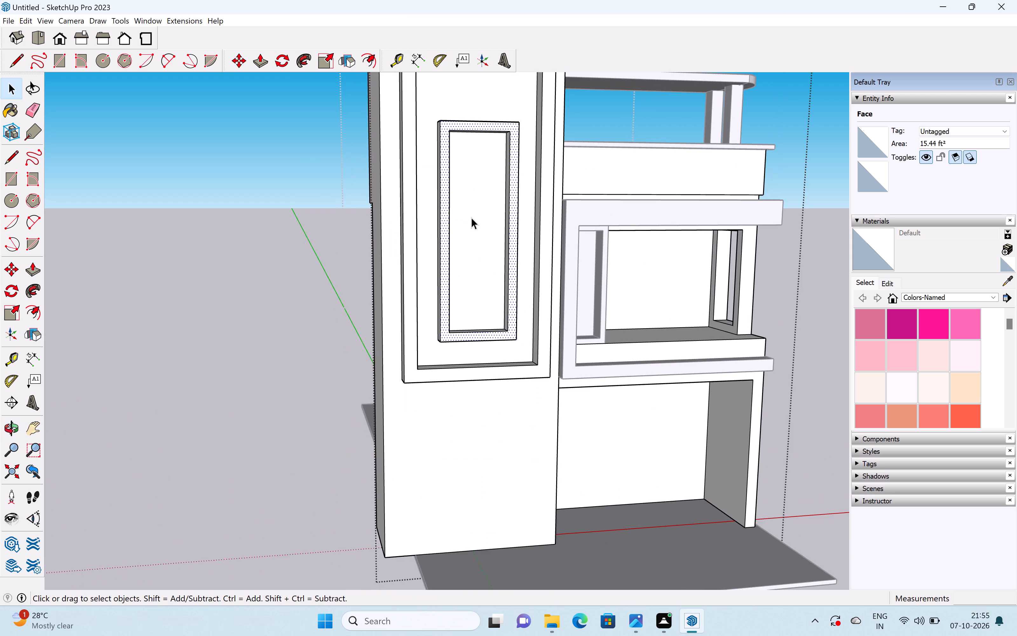
scroll(472, 218, "down", 4)
middle_click_drag(474, 218, 484, 244)
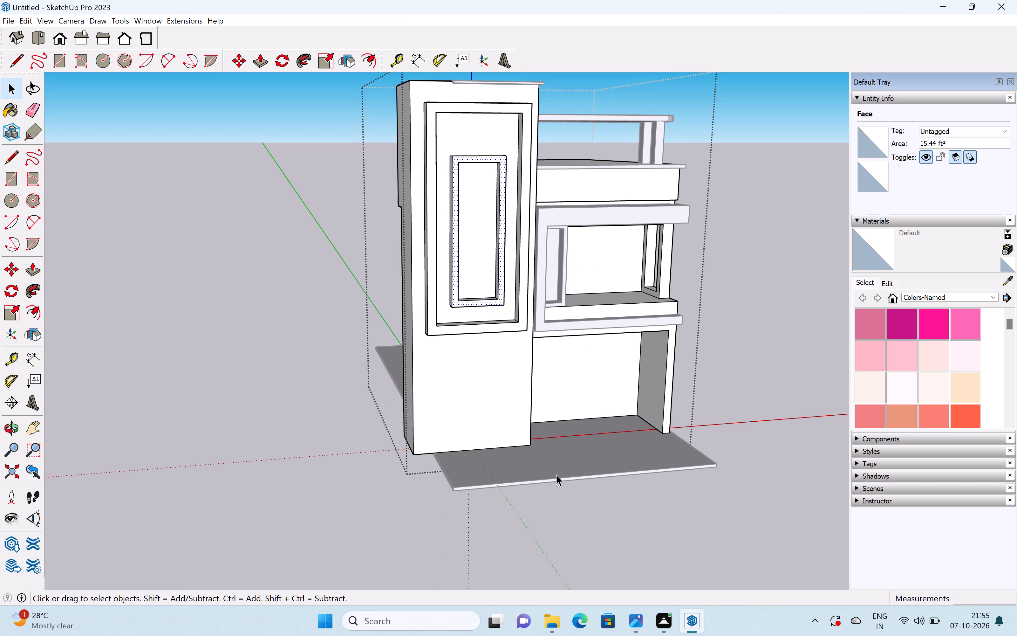
key("space")
middle_click_drag(537, 449, 482, 444)
scroll(439, 387, "down", 2)
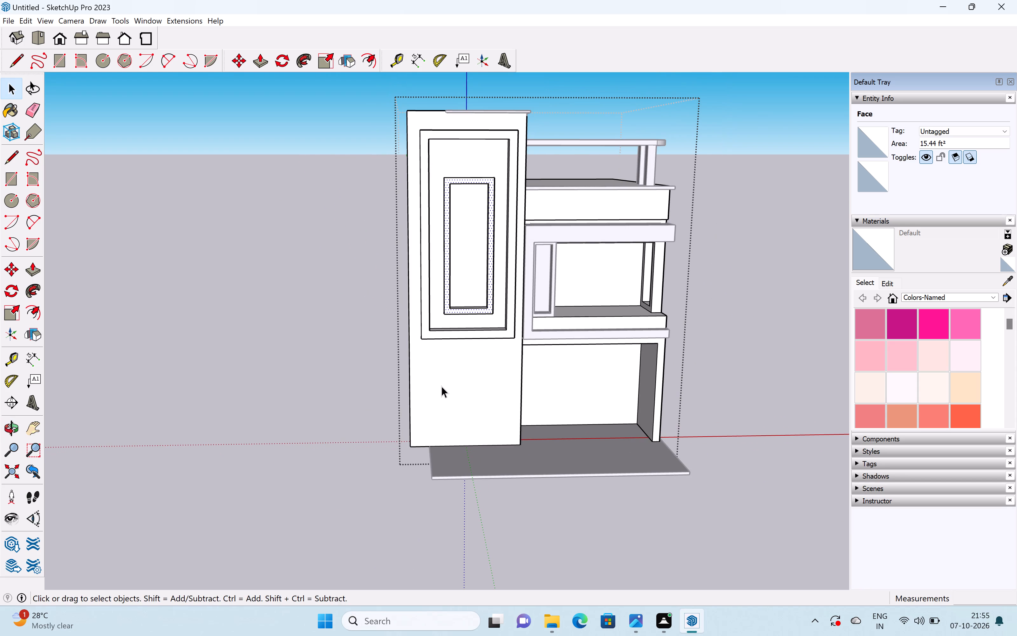
key("r")
scroll(447, 385, "up", 7)
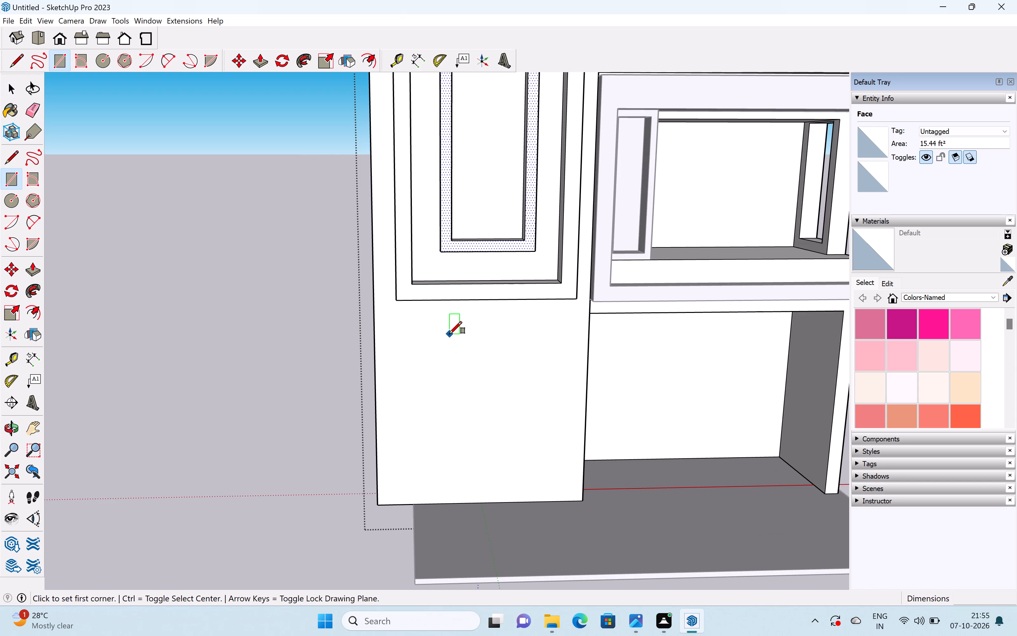
left_click(452, 329)
scroll(479, 392, "down", 3)
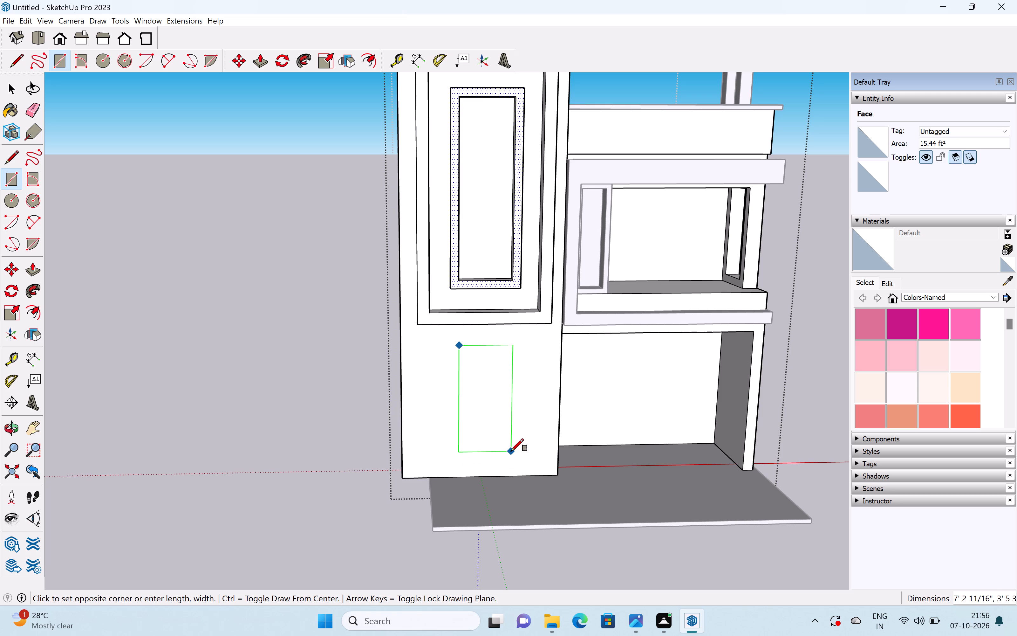
left_click(518, 474)
key("space")
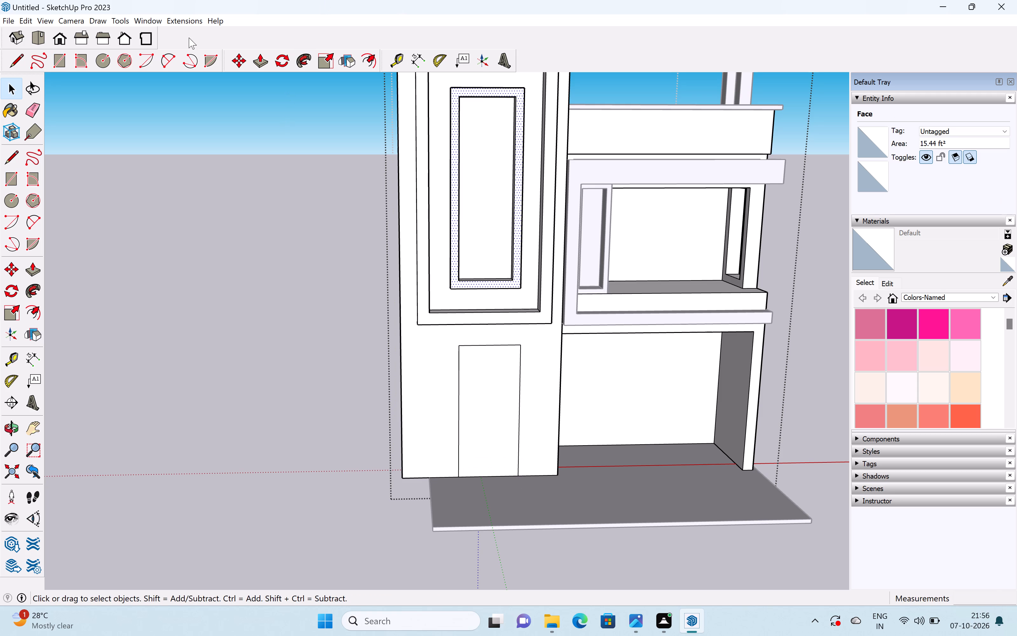
Draw an arc between the door rectangle's two sides, bulging about 1' 3 3/4" up to its top edge.
left_click(168, 60)
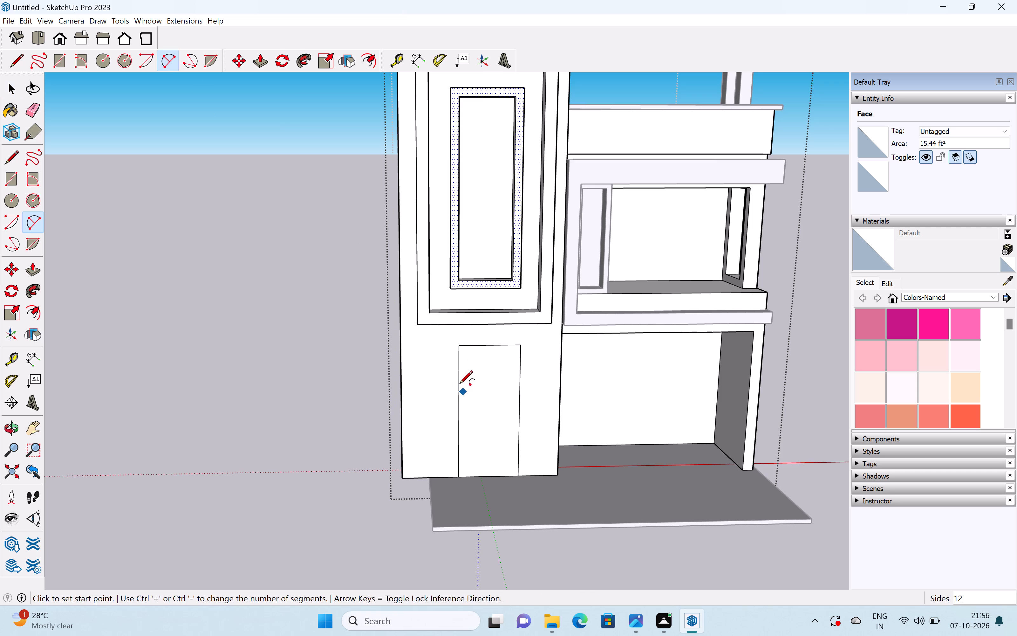
left_click(459, 365)
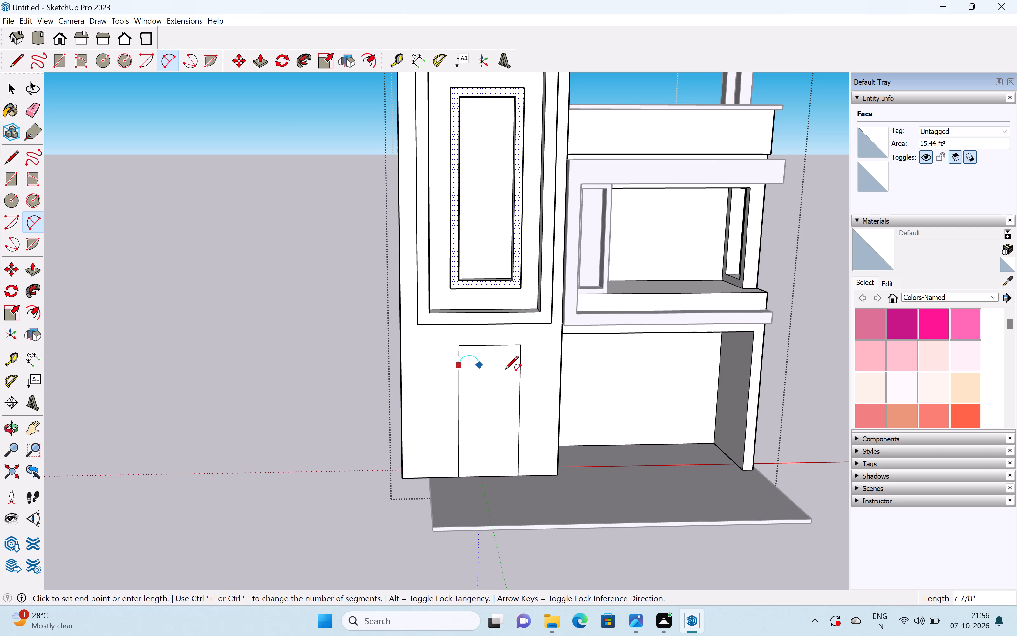
left_click(522, 368)
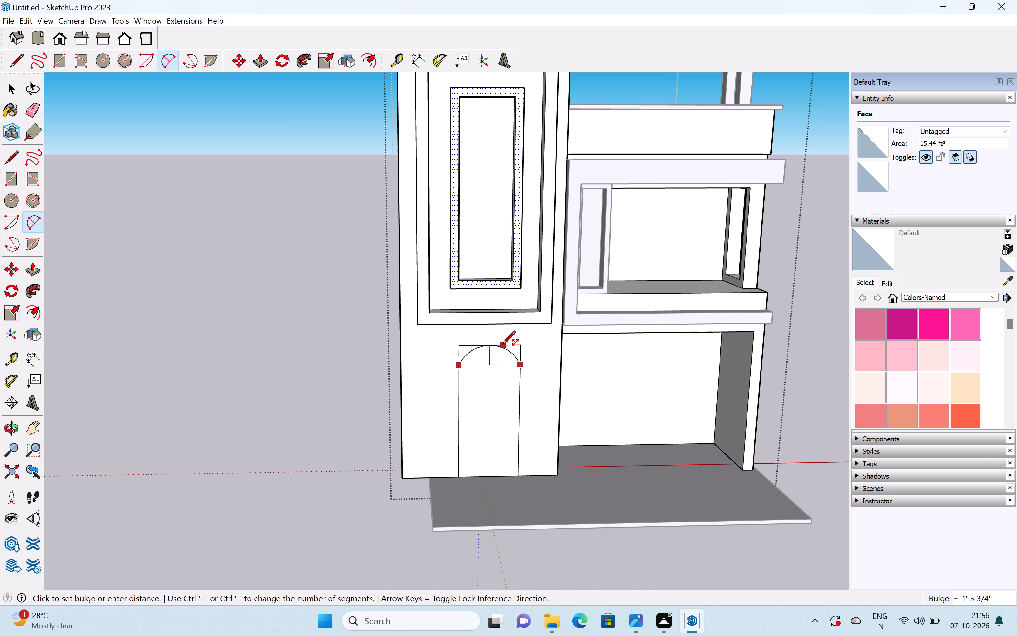
left_click(500, 345)
key("space")
Erase the straight top edges and side stubs outside the arc, leaving an arched door outline.
key("e")
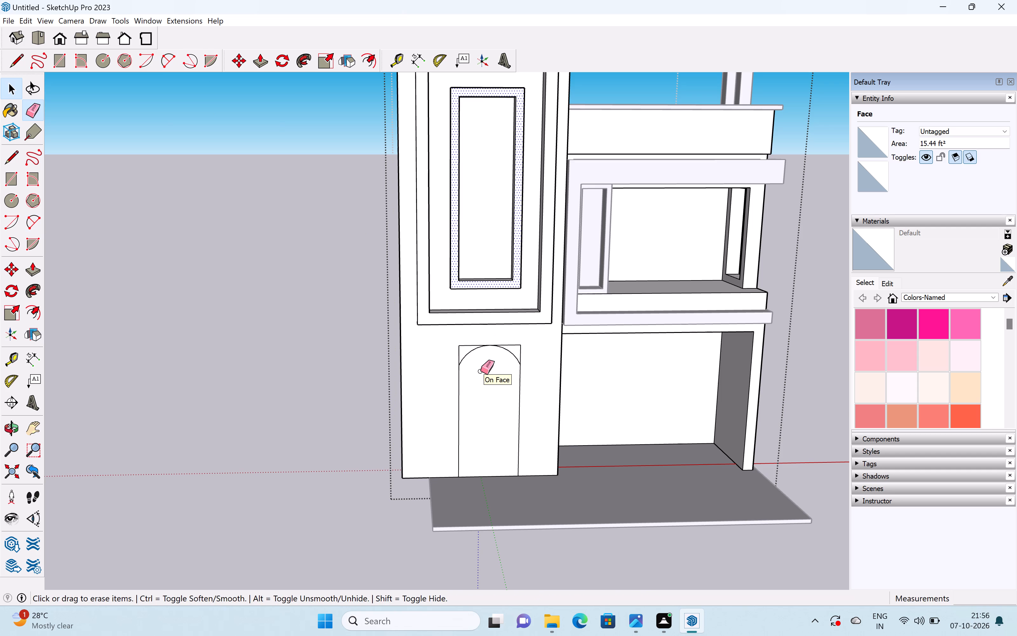
left_click(463, 346)
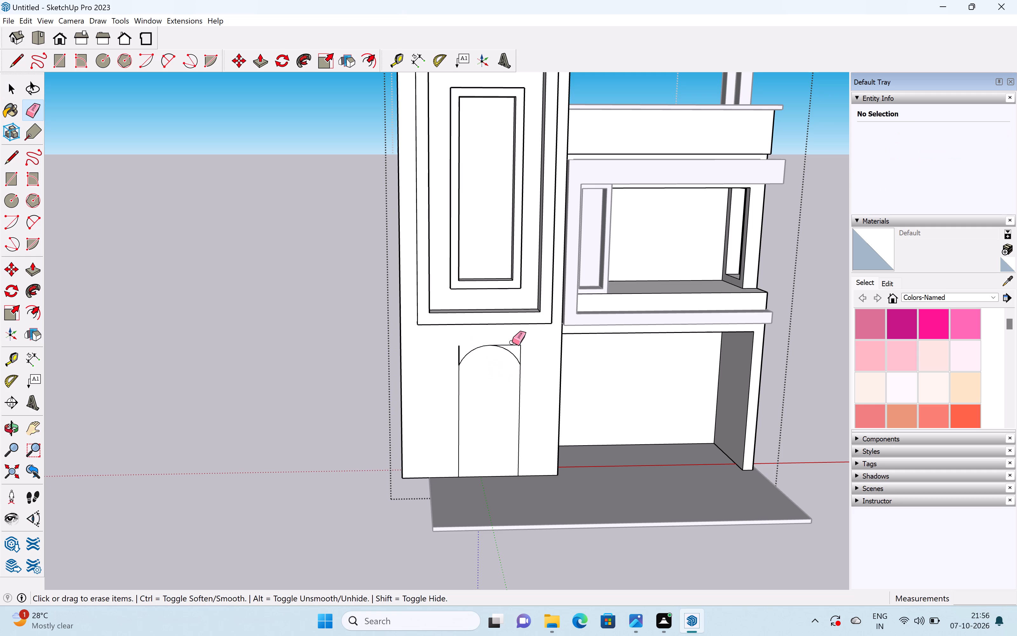
left_click(512, 342)
left_click(523, 352)
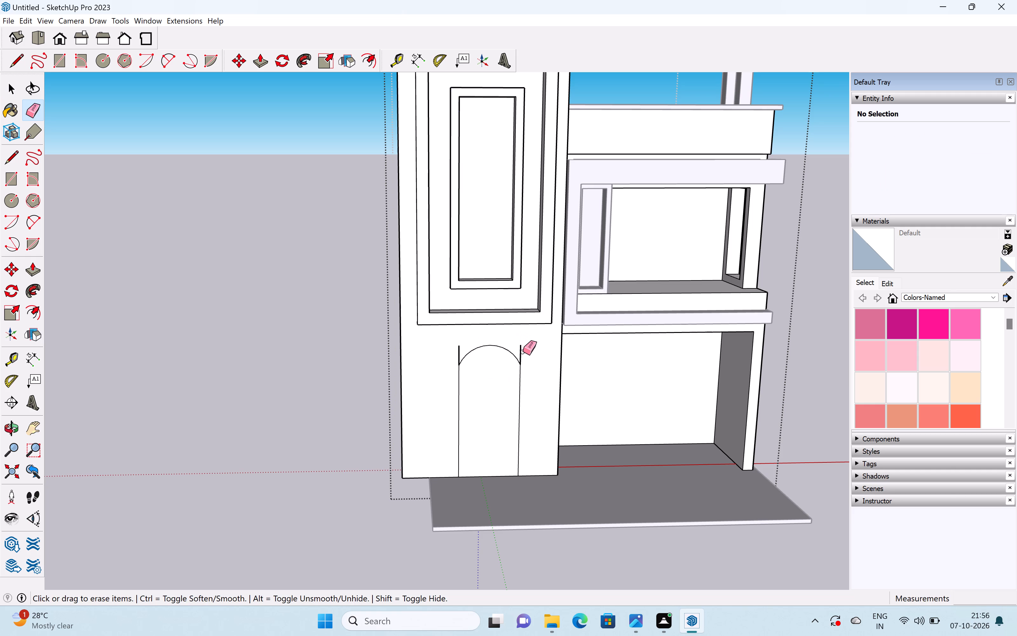
left_click(519, 349)
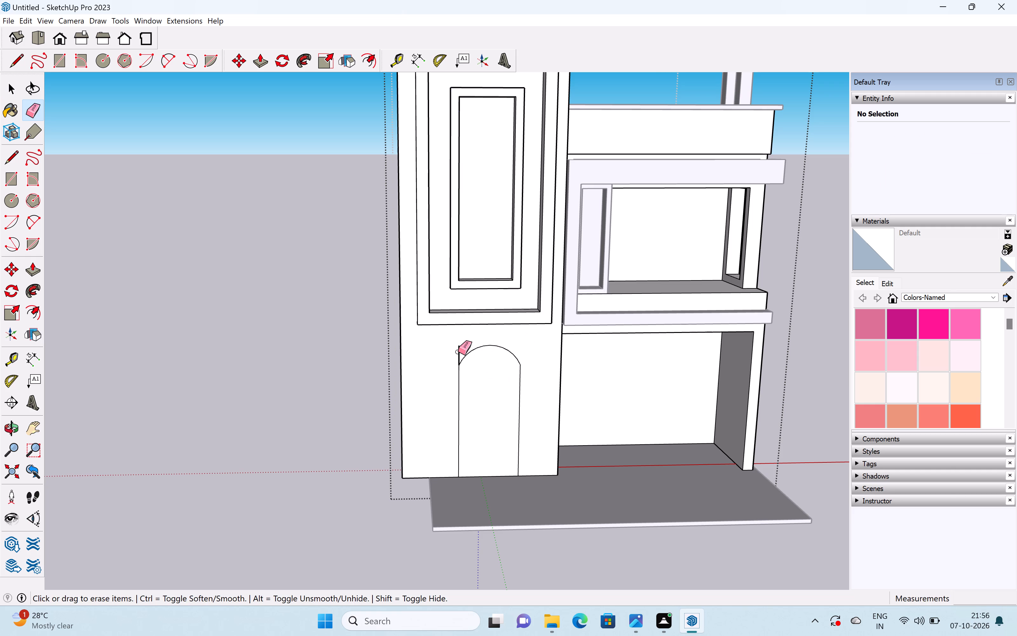
left_click(459, 351)
key("space")
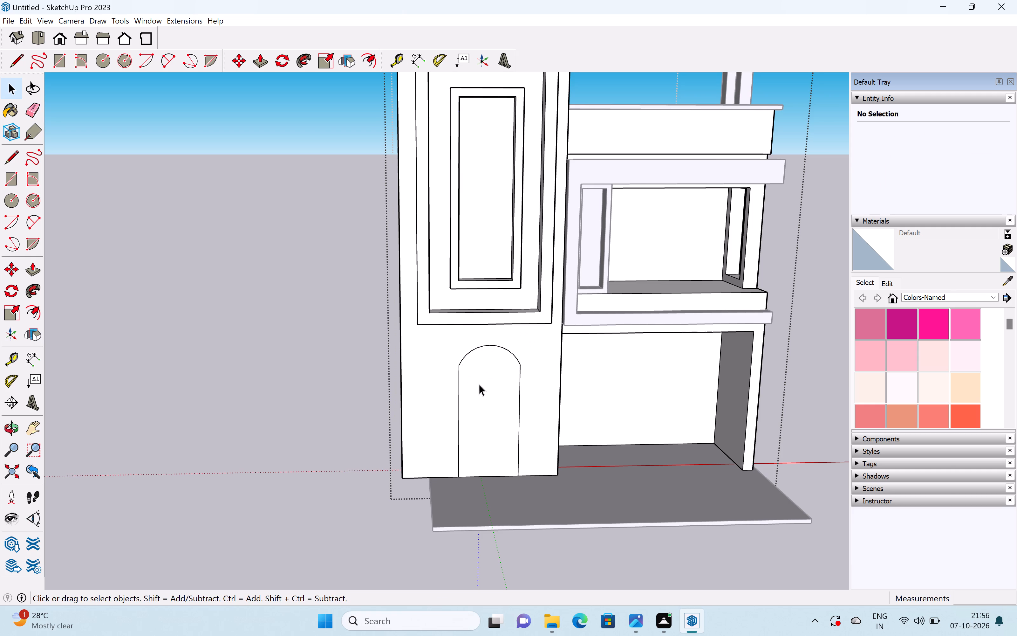
middle_click_drag(478, 384, 445, 363)
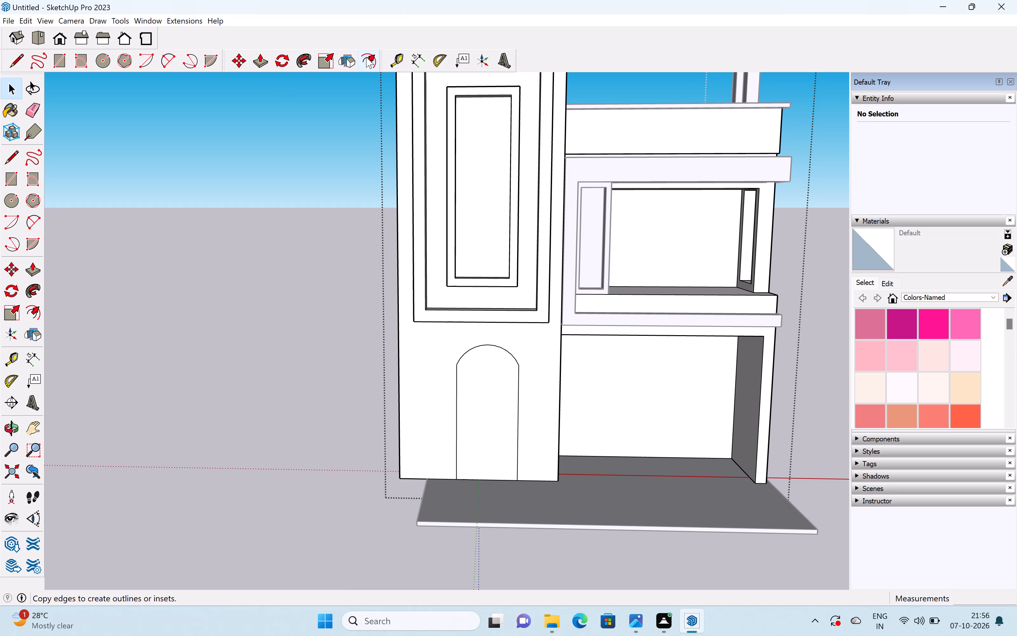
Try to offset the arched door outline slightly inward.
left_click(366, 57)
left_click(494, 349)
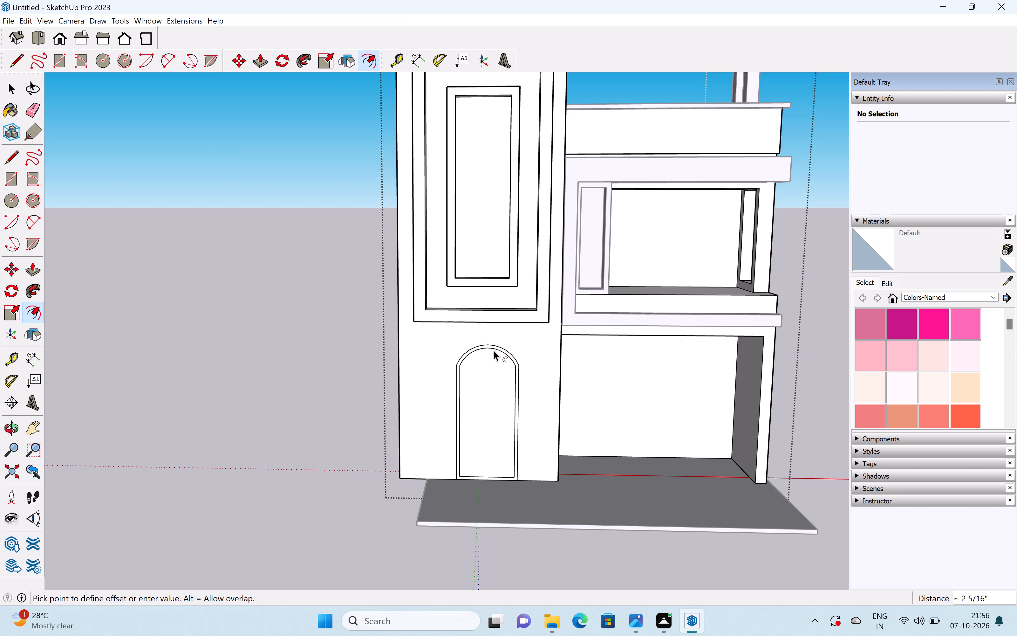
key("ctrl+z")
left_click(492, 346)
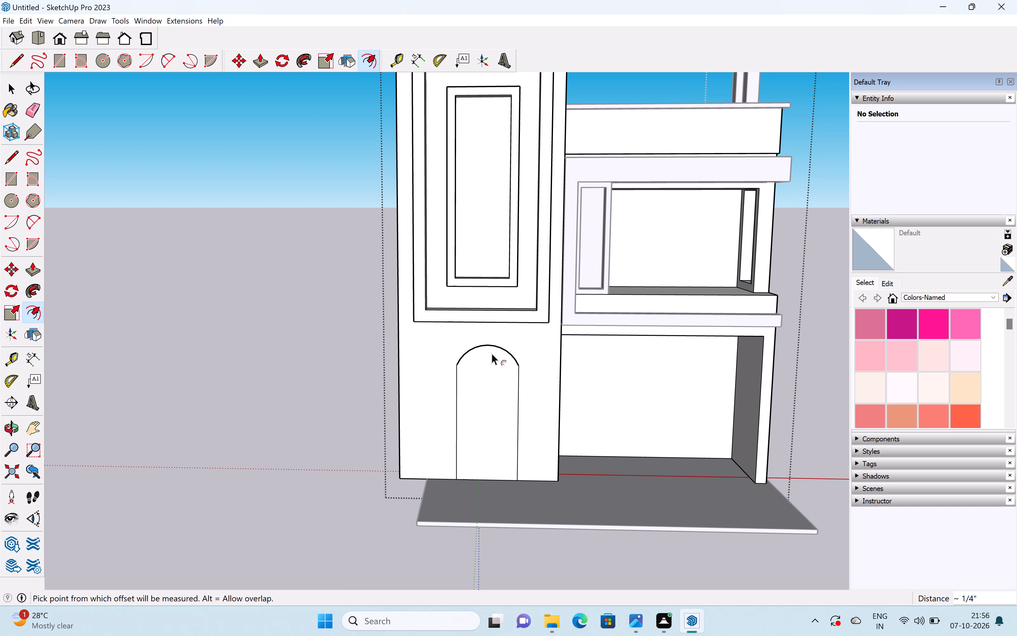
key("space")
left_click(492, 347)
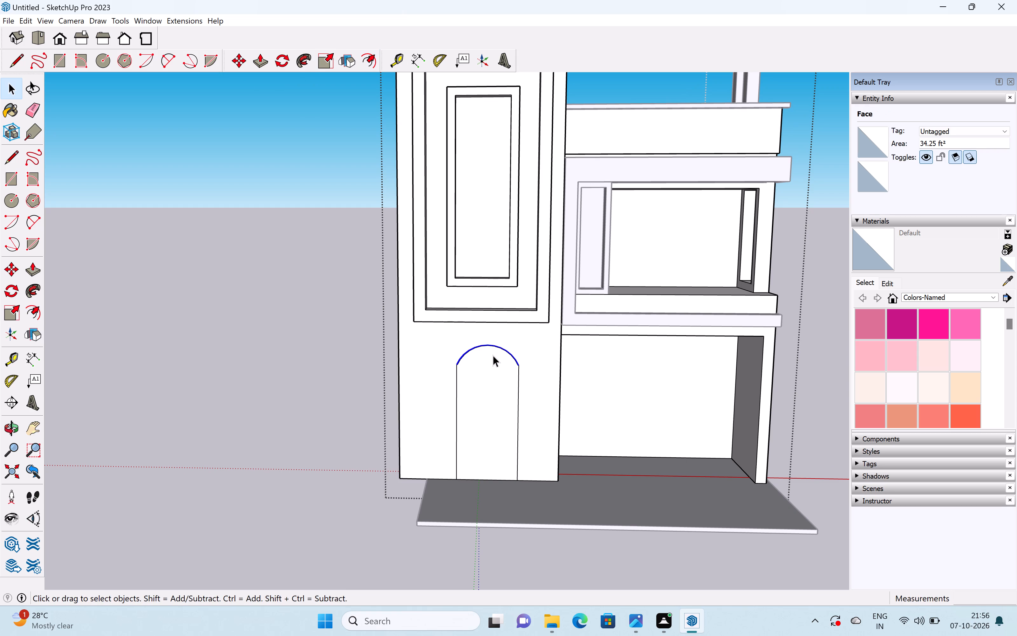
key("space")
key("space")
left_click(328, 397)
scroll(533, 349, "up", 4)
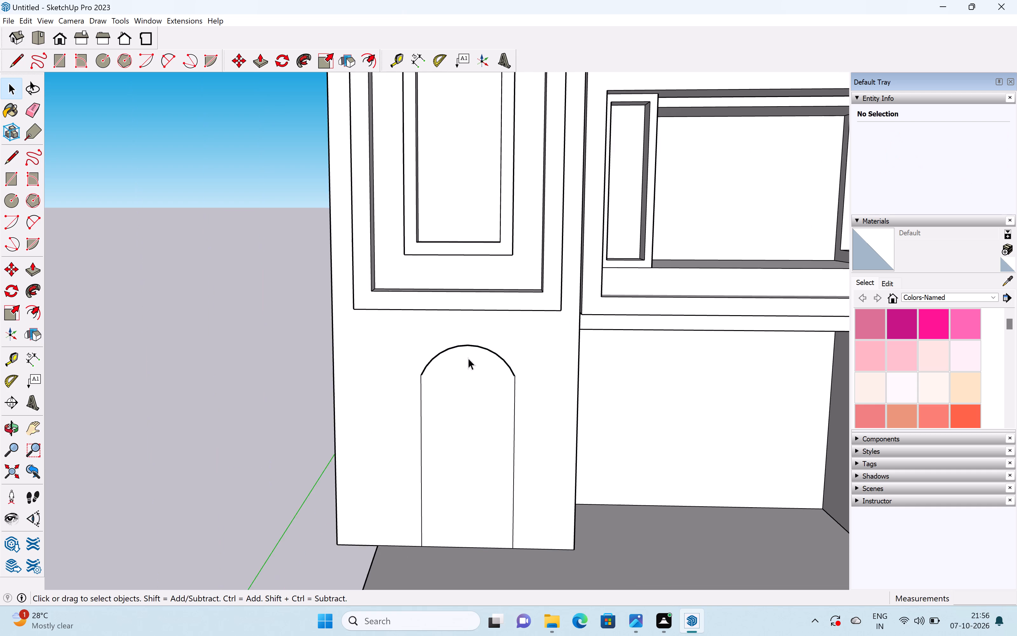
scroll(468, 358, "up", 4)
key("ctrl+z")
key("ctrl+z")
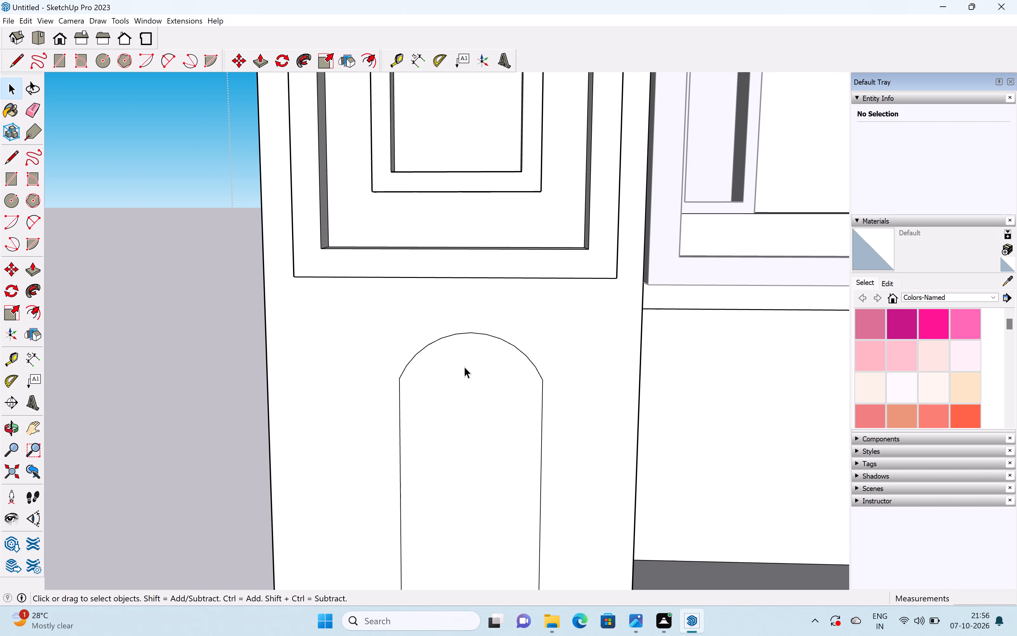
Offset the arched door outline inward by about 5 1/4" to form a border around the door.
left_click(365, 60)
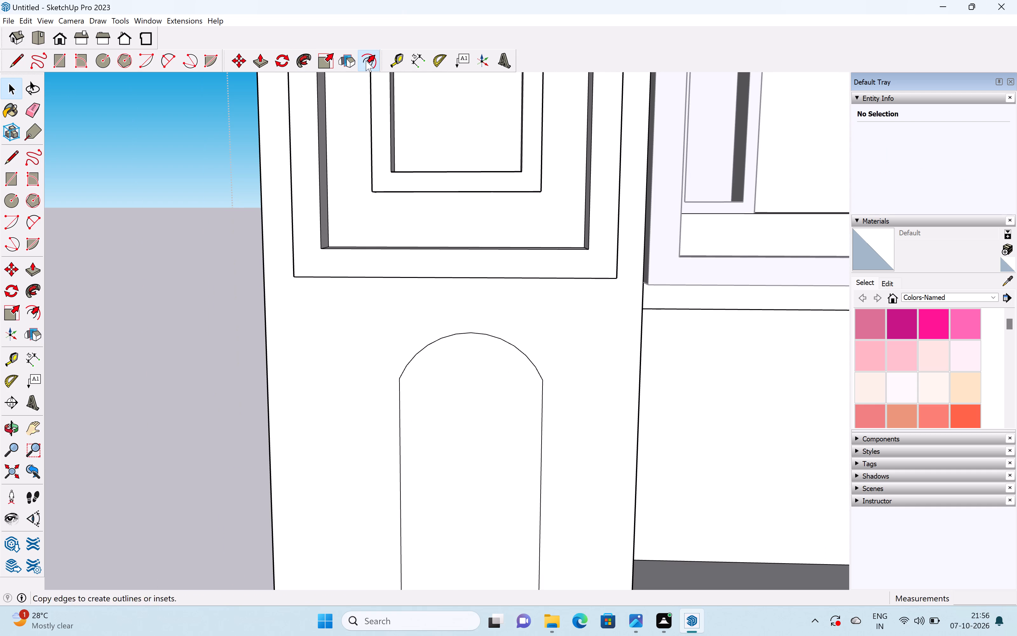
left_click(442, 347)
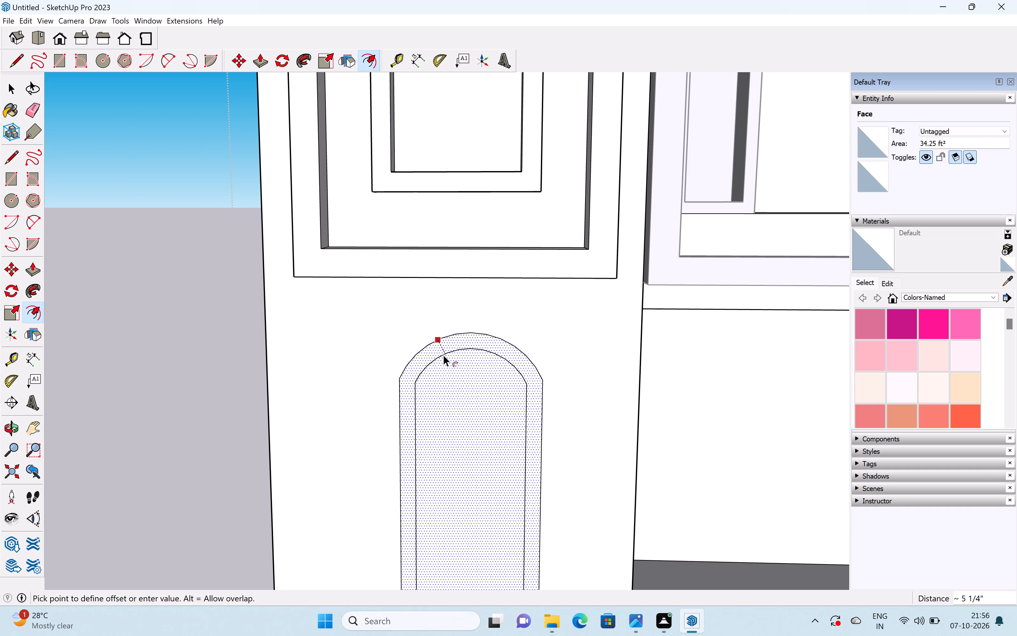
left_click(443, 355)
key("space")
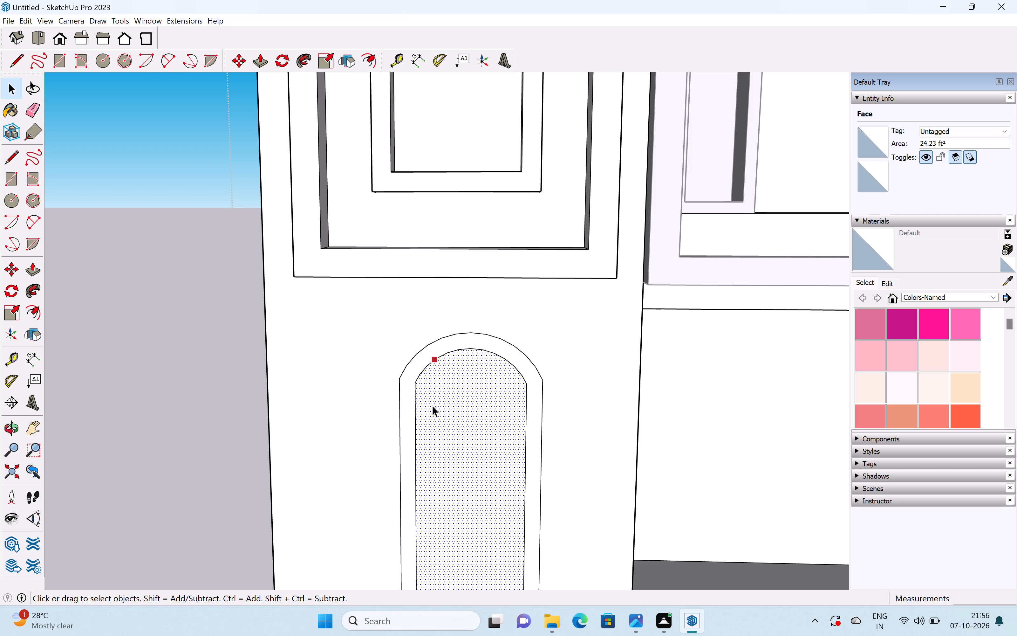
key("Escape")
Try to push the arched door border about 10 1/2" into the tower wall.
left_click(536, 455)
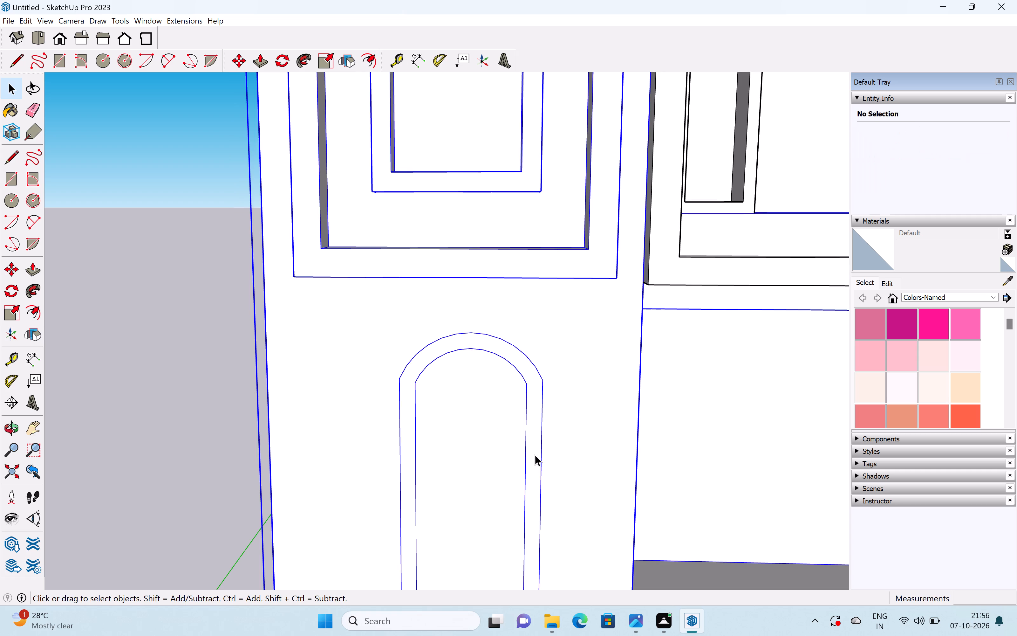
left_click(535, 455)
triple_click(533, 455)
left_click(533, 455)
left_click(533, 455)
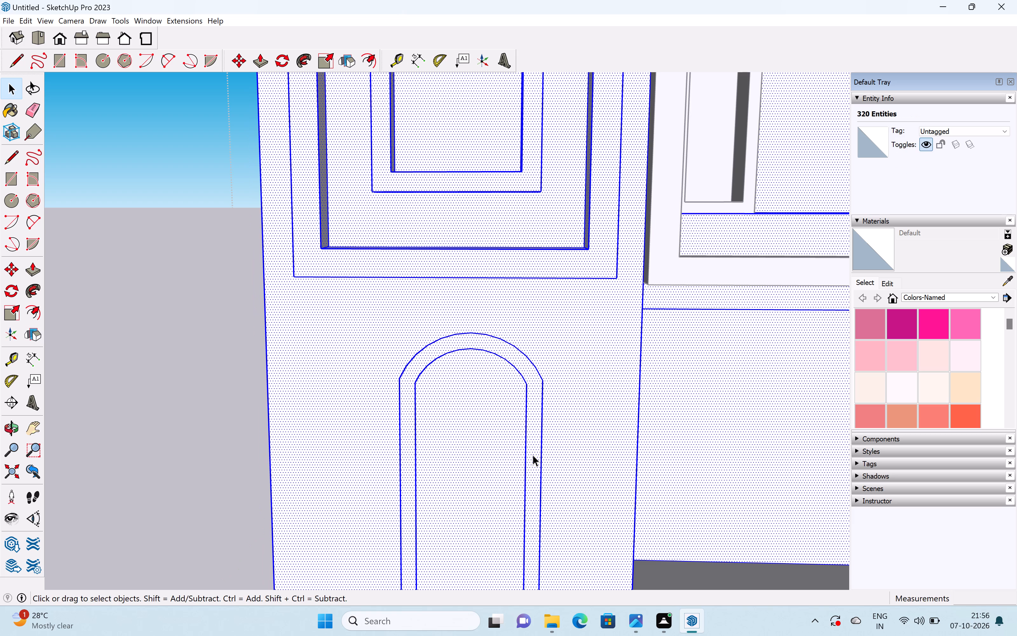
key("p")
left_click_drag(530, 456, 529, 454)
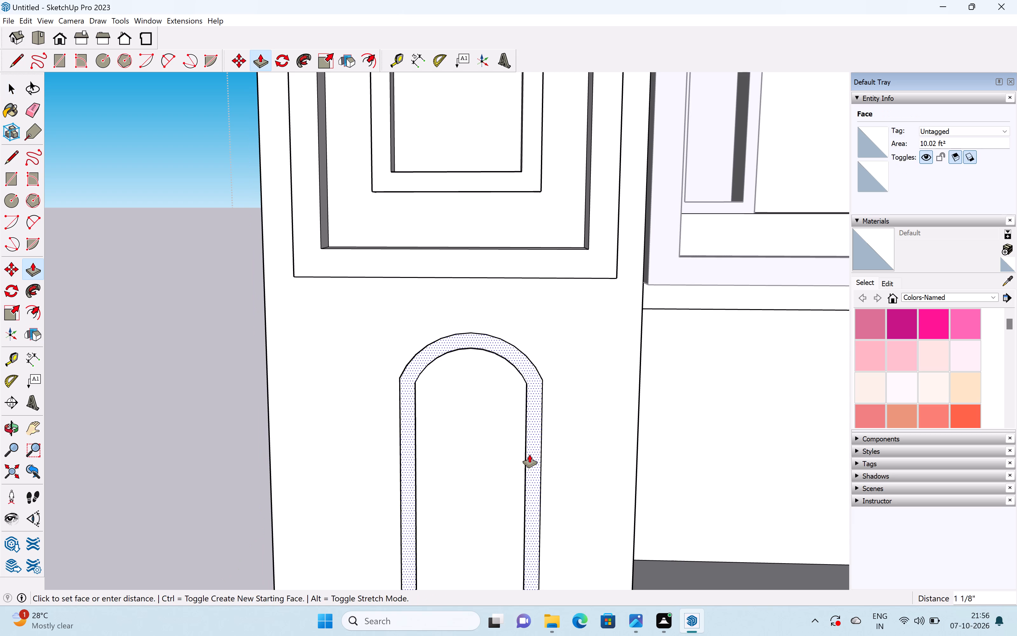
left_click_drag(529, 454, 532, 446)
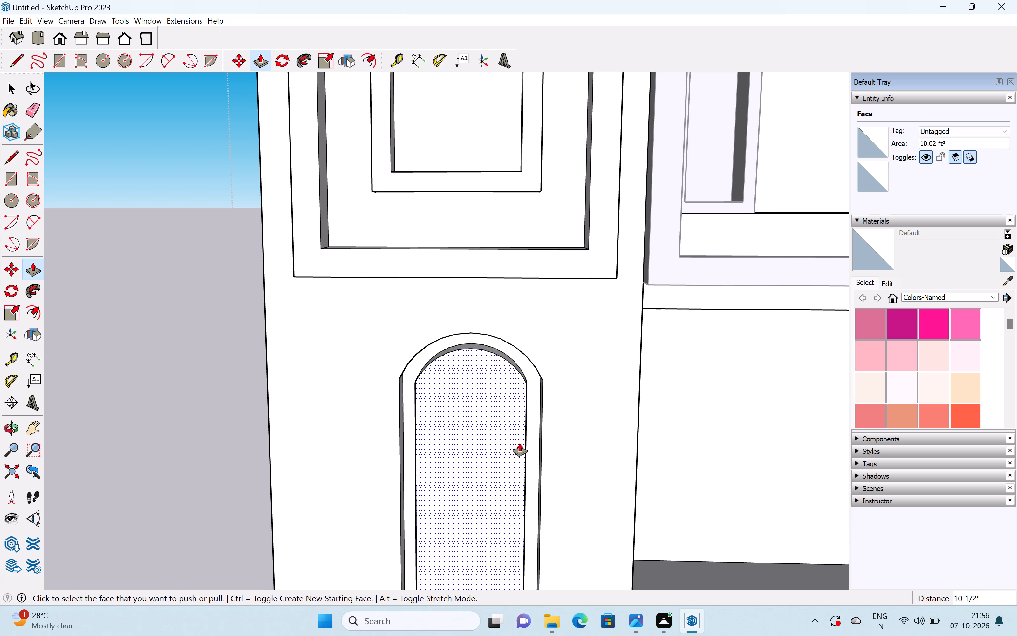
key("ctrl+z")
Push the inner arched door panel back into the tower to form a deep doorway recess, keeping the border flush.
left_click_drag(474, 465, 475, 443)
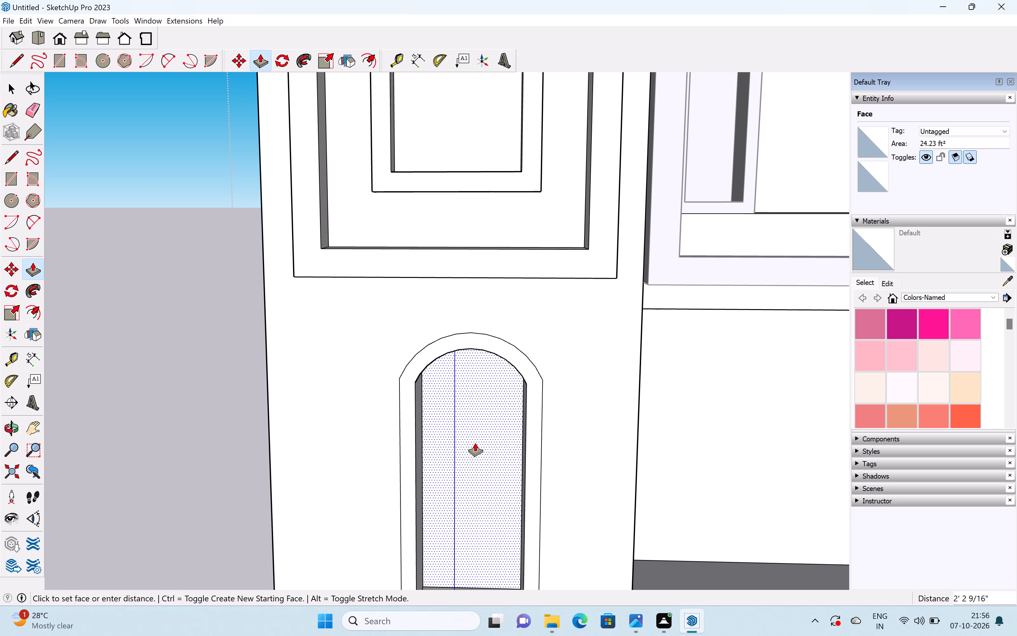
left_click_drag(475, 443, 476, 436)
scroll(476, 436, "down", 7)
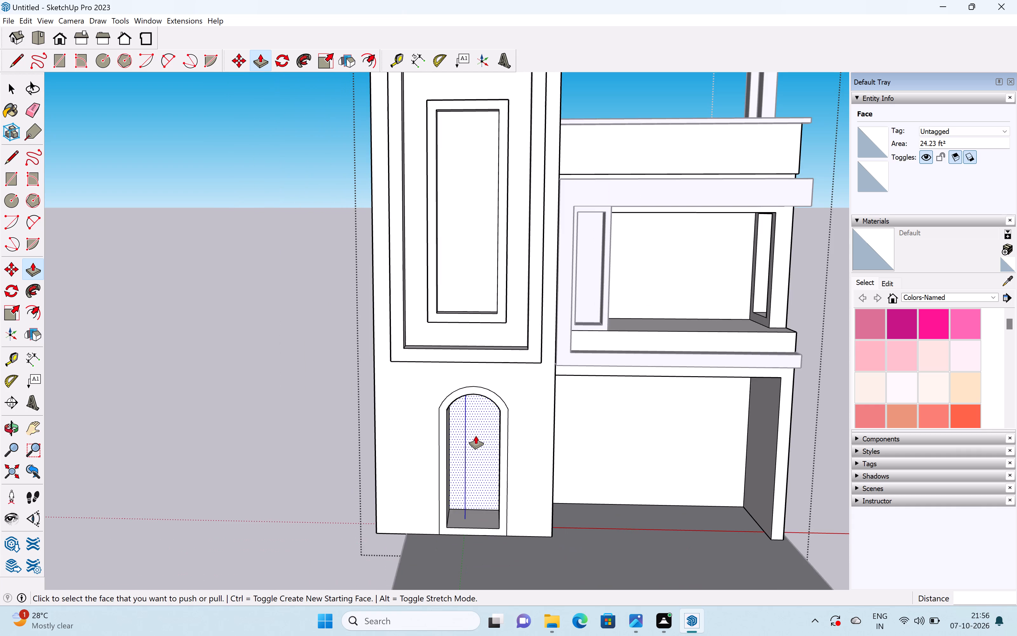
middle_click_drag(469, 436, 368, 442)
scroll(453, 467, "up", 5)
left_click(451, 467)
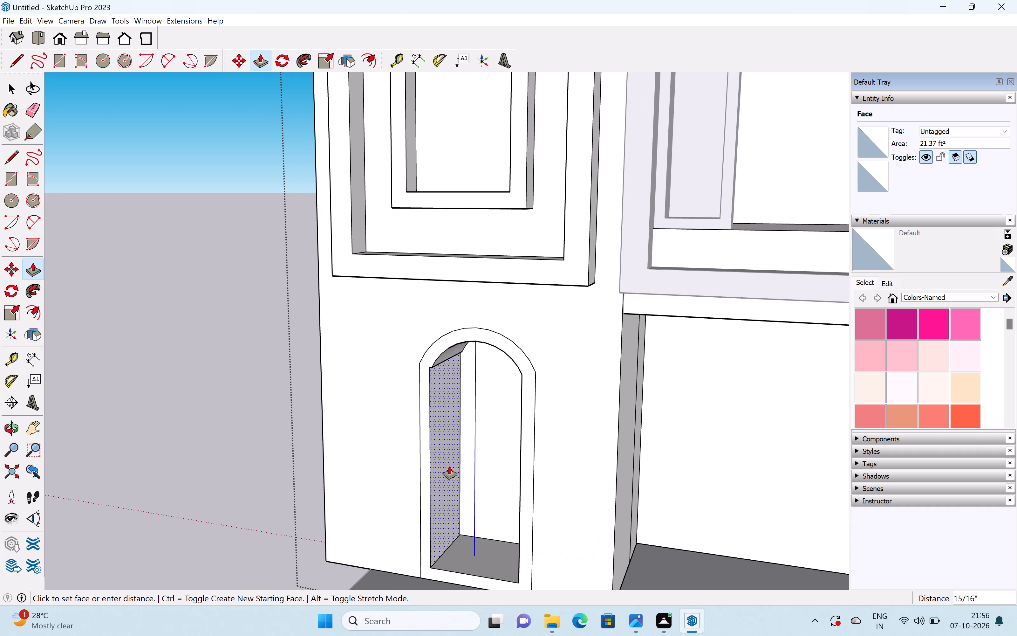
key("ctrl+z")
scroll(444, 466, "down", 7)
key("space")
Examine the whole building front and the recessed arched doorway from several angles and distances.
middle_click_drag(438, 463, 526, 442)
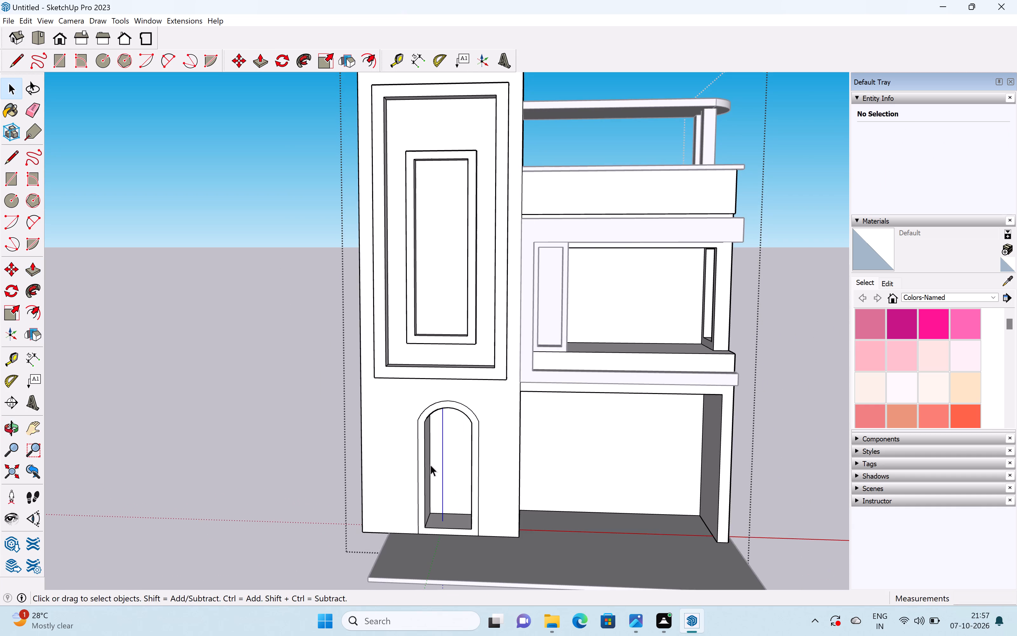
scroll(432, 464, "down", 5)
left_click(311, 496)
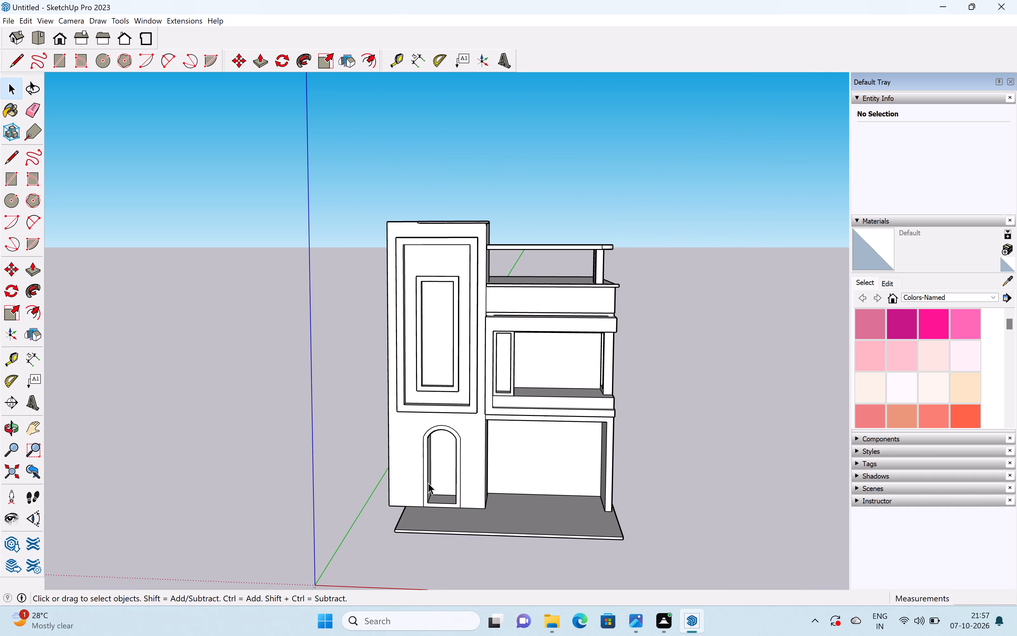
middle_click_drag(429, 481, 459, 471)
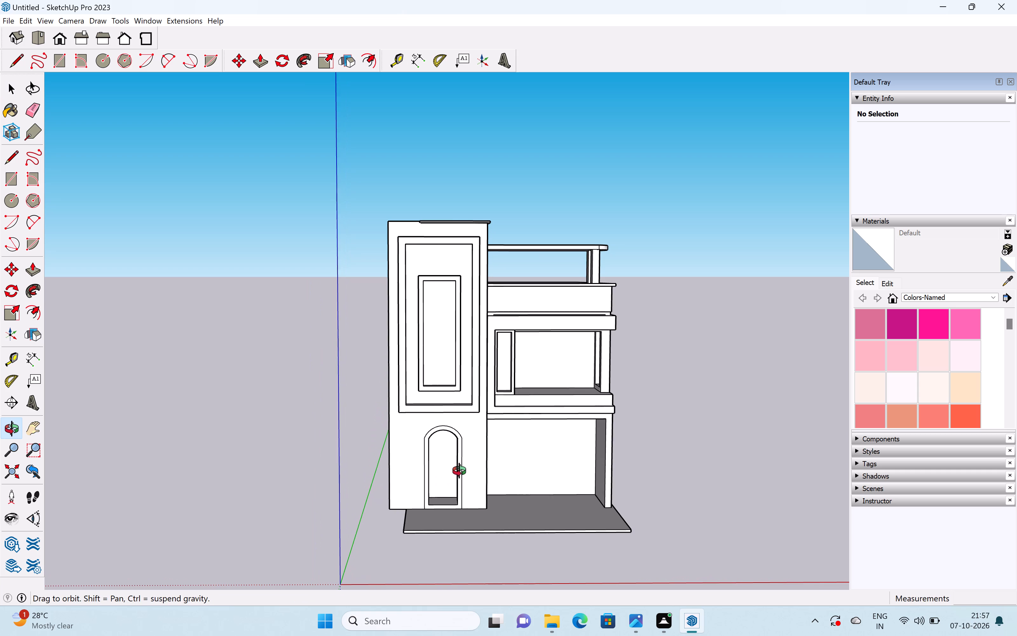
middle_click_drag(459, 471, 452, 471)
scroll(450, 471, "down", 2)
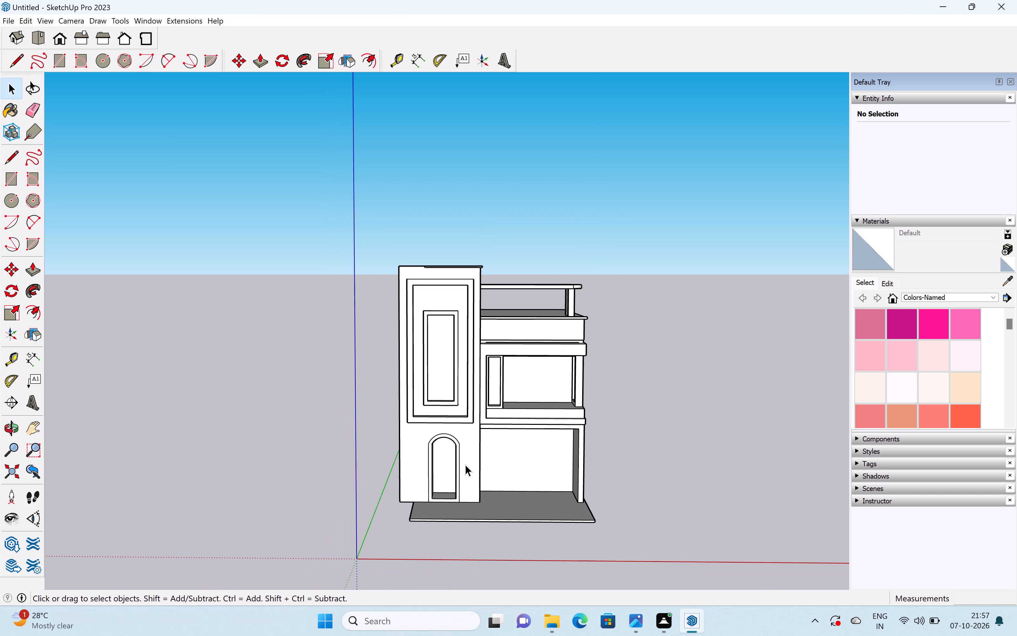
middle_click_drag(458, 452, 419, 304, "shift")
scroll(421, 317, "down", 3)
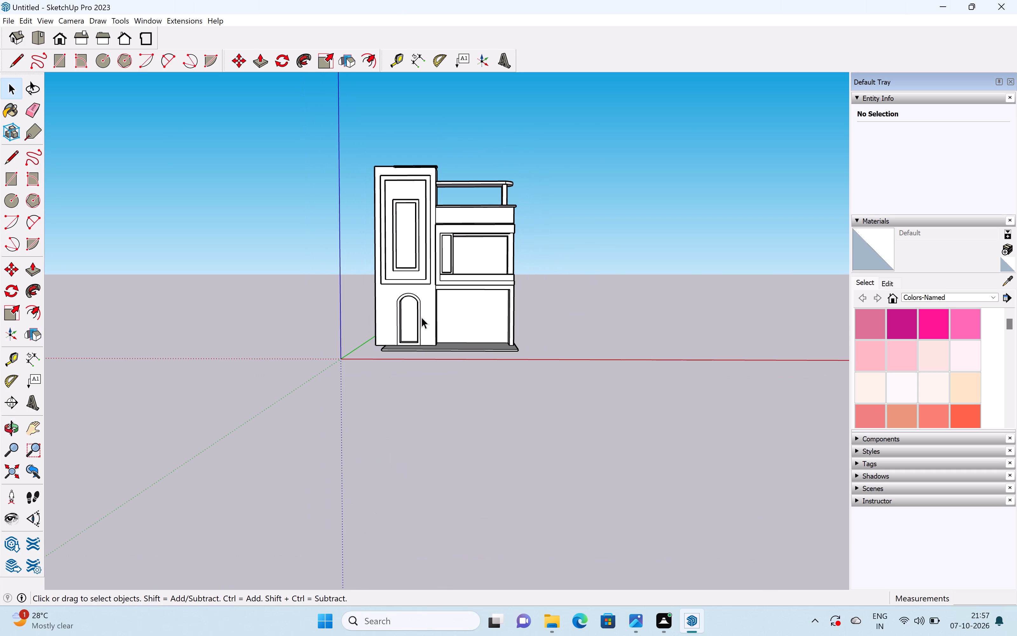
scroll(438, 321, "up", 10)
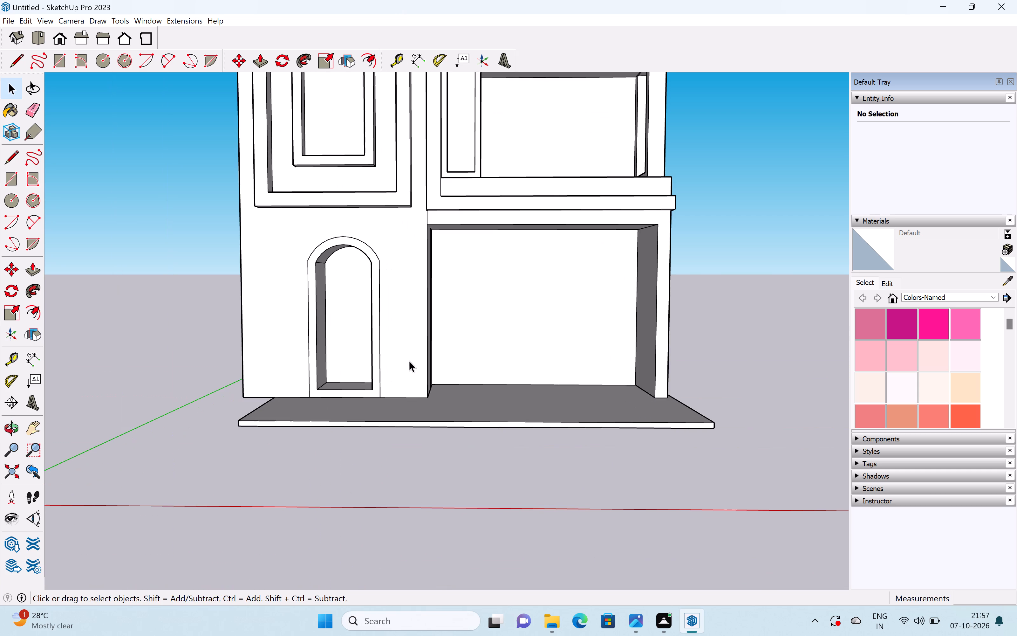
middle_click_drag(413, 363, 442, 395)
scroll(434, 385, "down", 5)
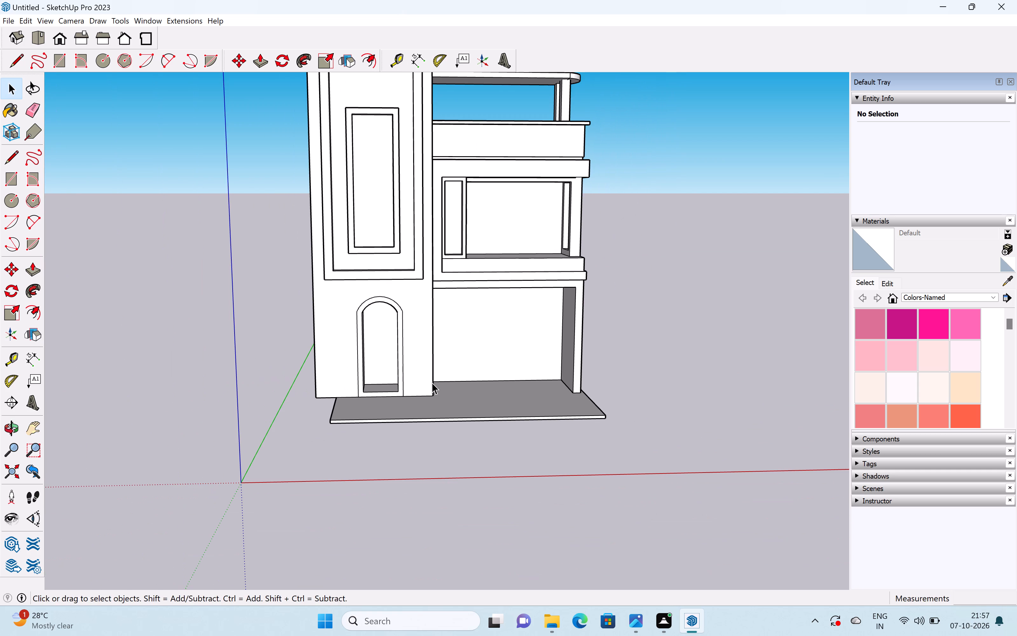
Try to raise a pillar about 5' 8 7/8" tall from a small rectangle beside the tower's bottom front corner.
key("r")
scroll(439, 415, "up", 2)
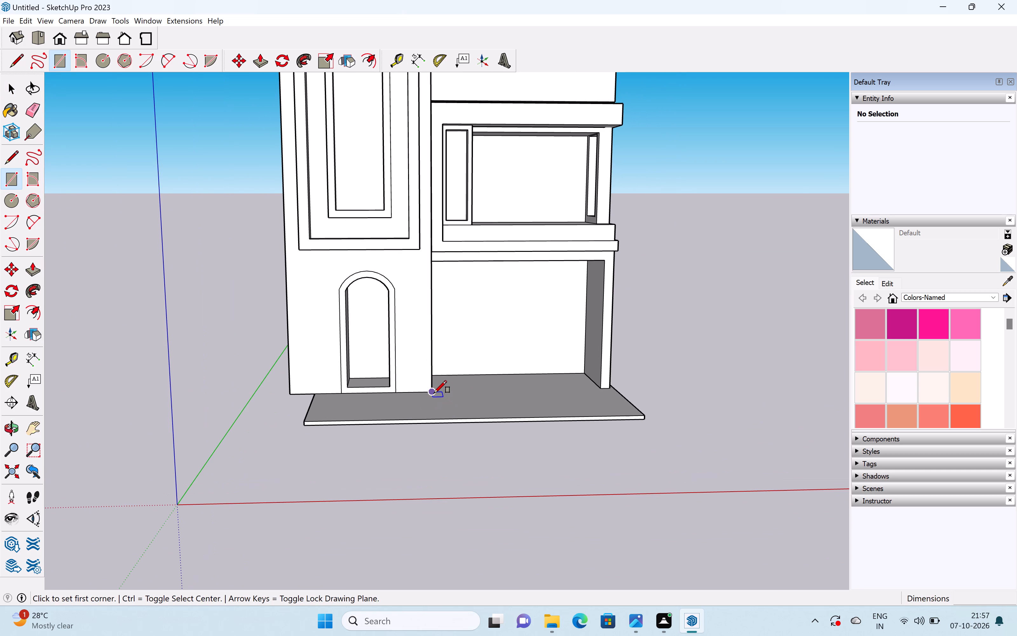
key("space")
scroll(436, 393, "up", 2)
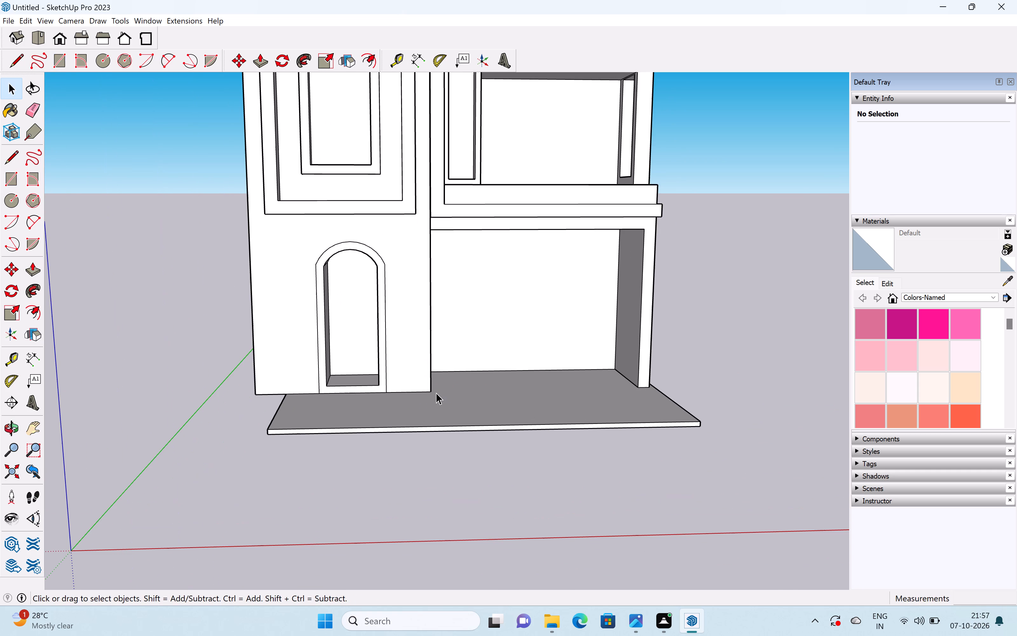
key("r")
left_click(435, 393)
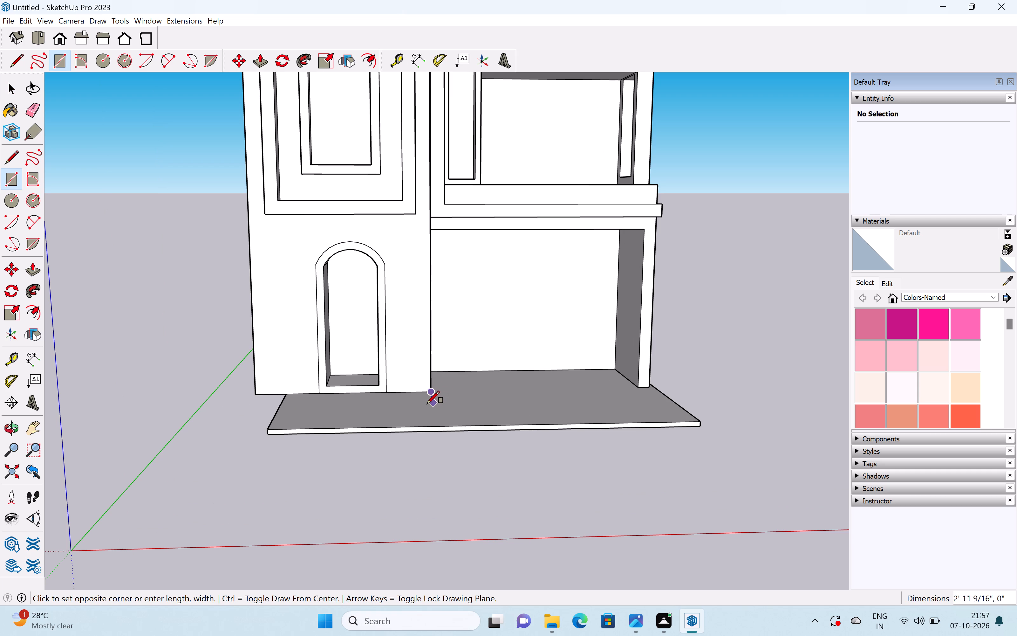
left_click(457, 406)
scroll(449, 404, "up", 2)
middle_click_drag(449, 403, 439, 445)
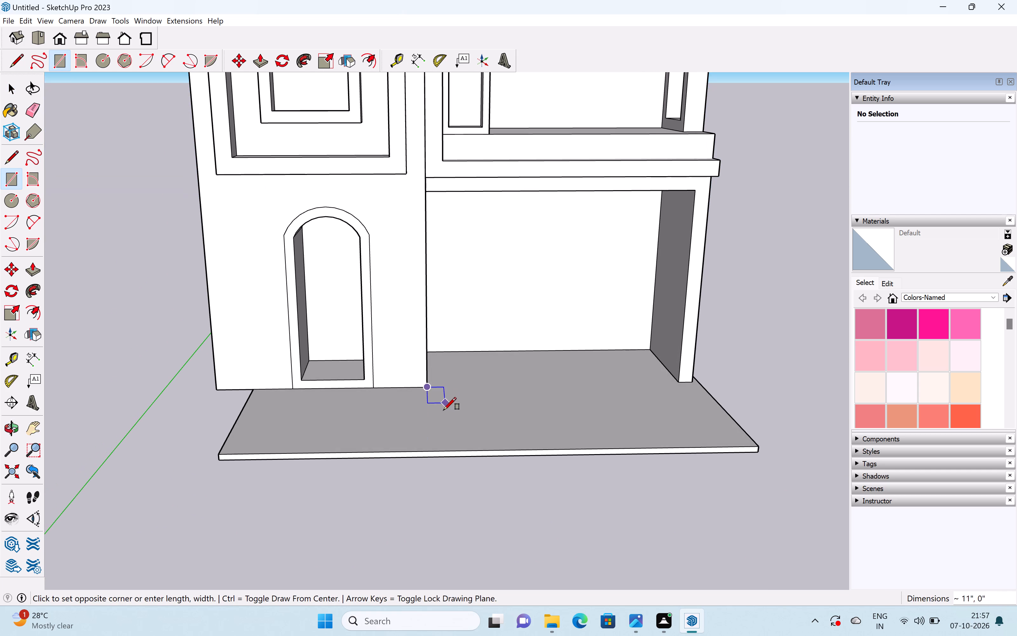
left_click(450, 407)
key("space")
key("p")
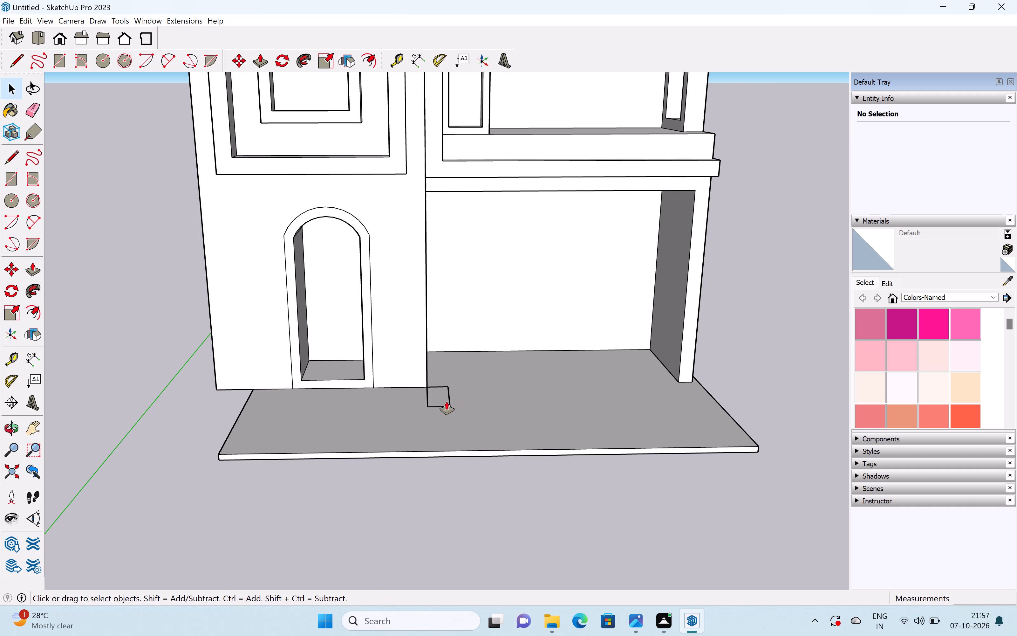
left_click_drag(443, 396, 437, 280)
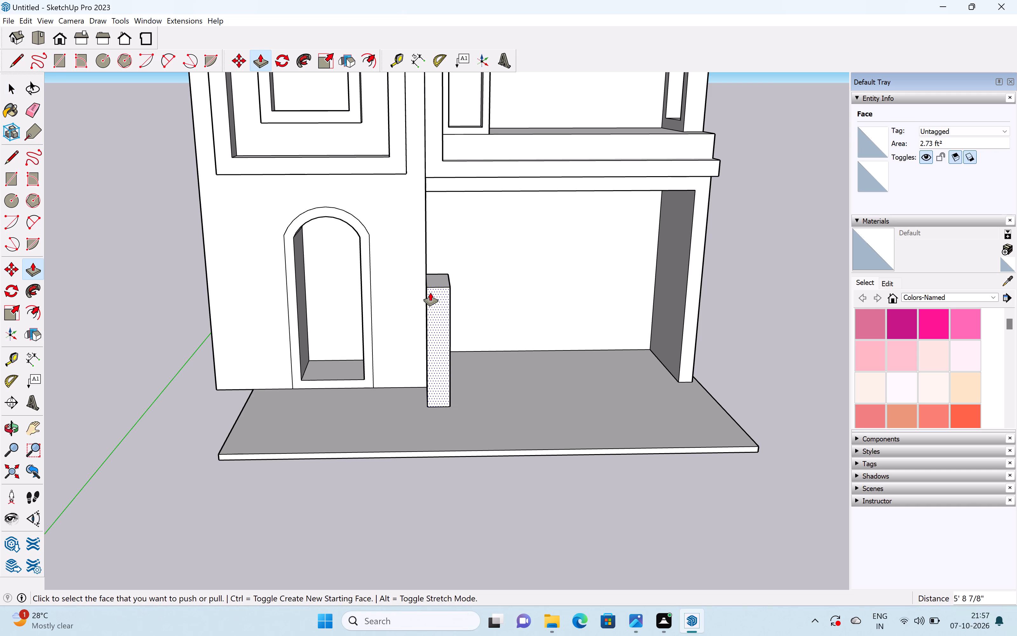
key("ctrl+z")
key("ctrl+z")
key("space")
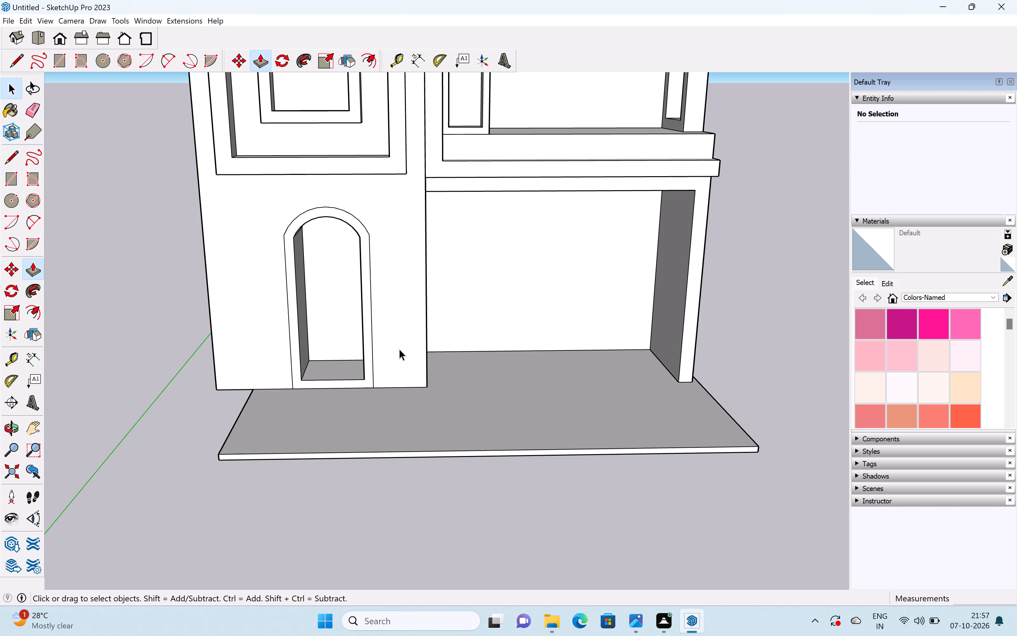
Build a pillar straddling the tower's bottom front corner from a rectangle about 2' 3" by 1' 4", pulled up about 6' 5 13/16".
key("r")
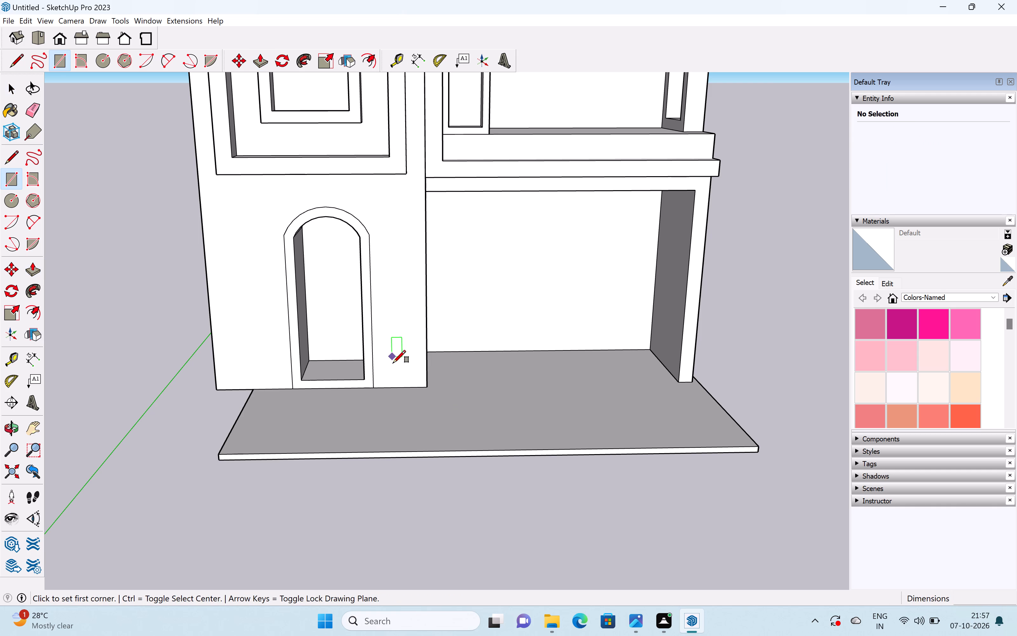
left_click(415, 388)
left_click(444, 404)
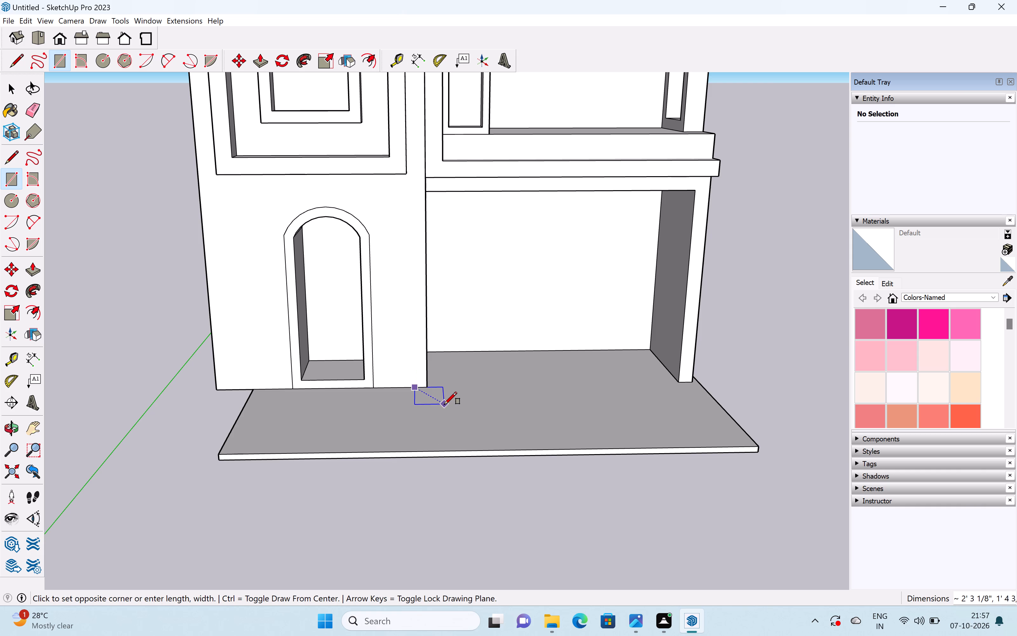
key("space")
key("p")
left_click_drag(429, 398, 435, 280)
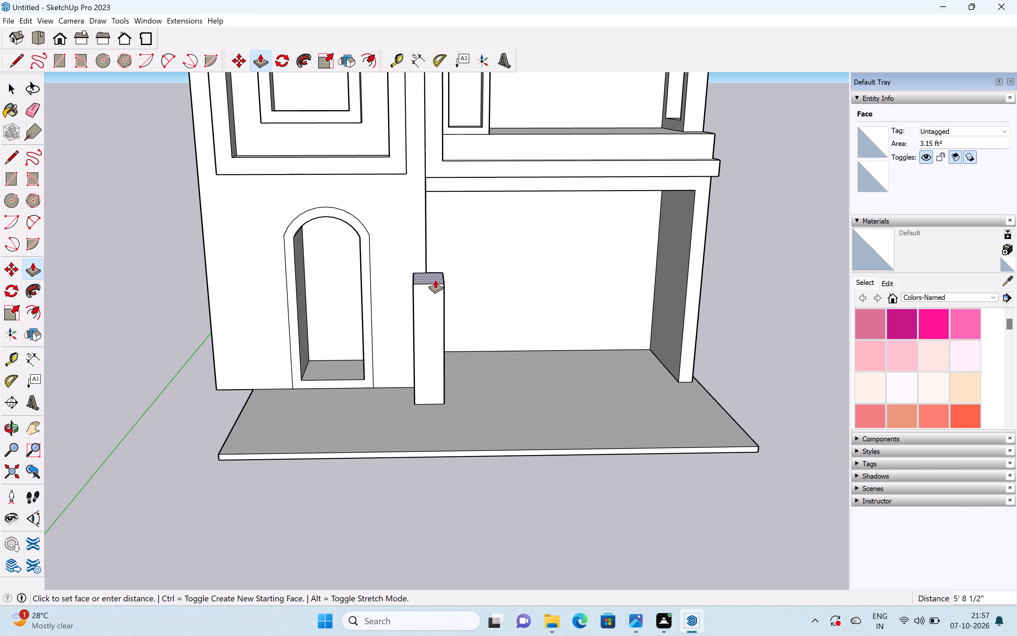
left_click_drag(435, 280, 437, 266)
scroll(444, 272, "down", 4)
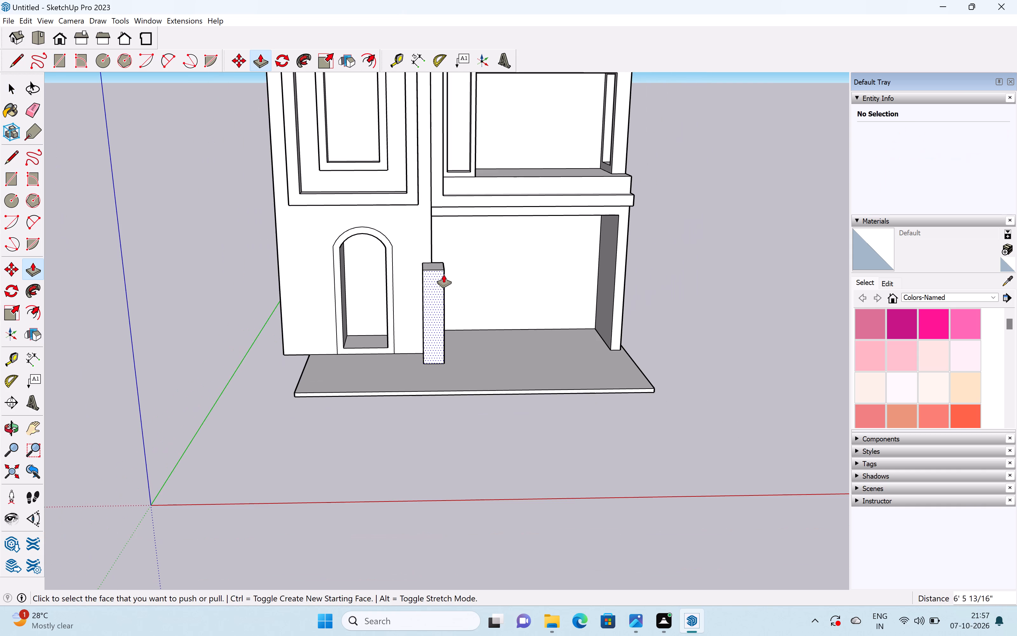
middle_click_drag(443, 278, 297, 269)
scroll(485, 233, "up", 3)
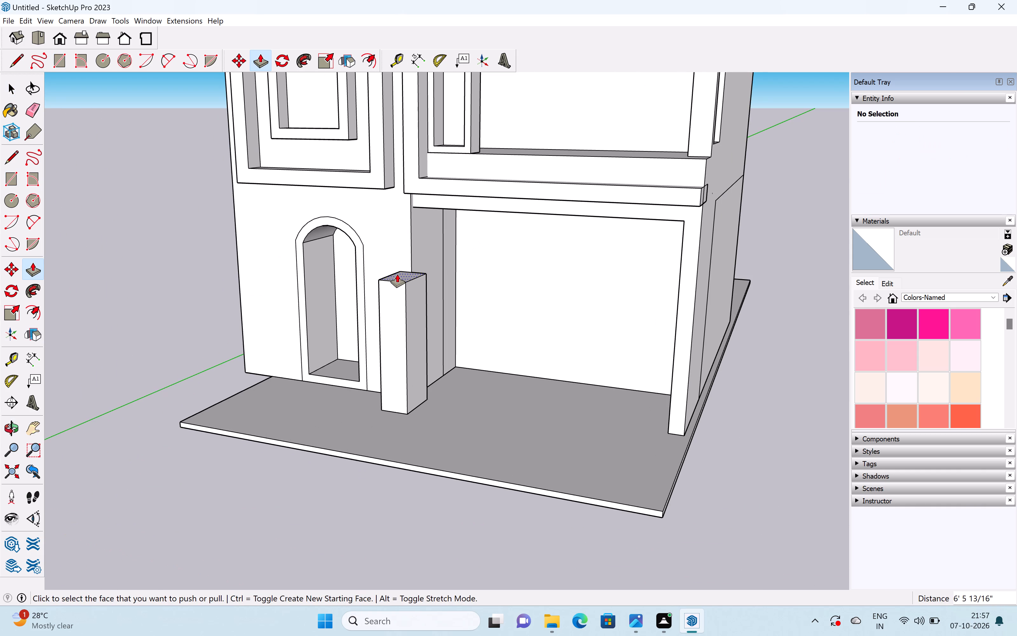
Push the top face of the pillar at the tower's front corner down 5 3/4".
left_click_drag(398, 276, 395, 286)
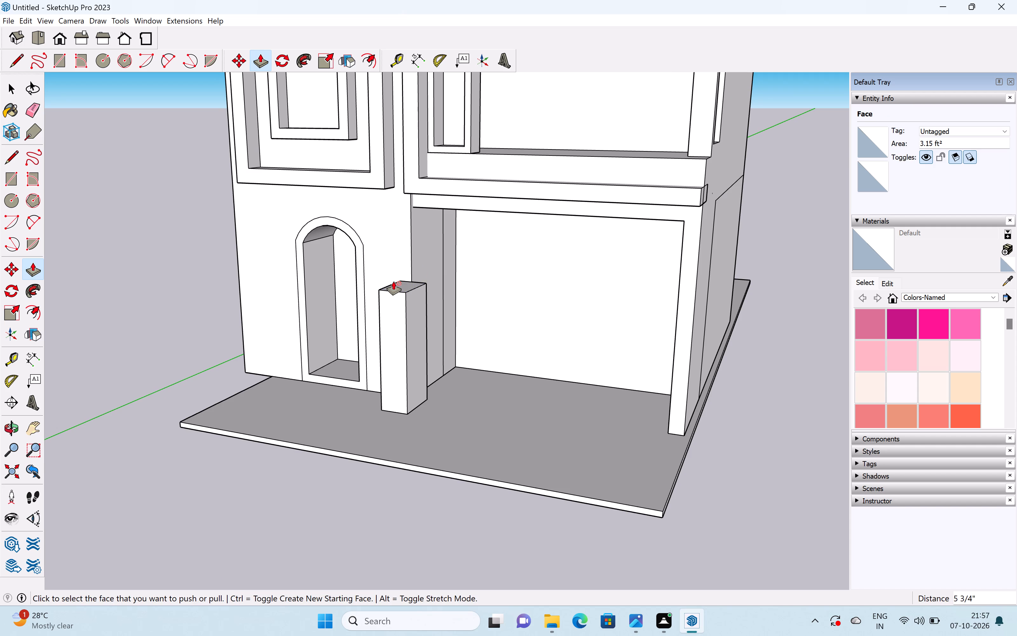
Examine the entrance pillar's height and position against the building front from several angles.
scroll(393, 281, "down", 4)
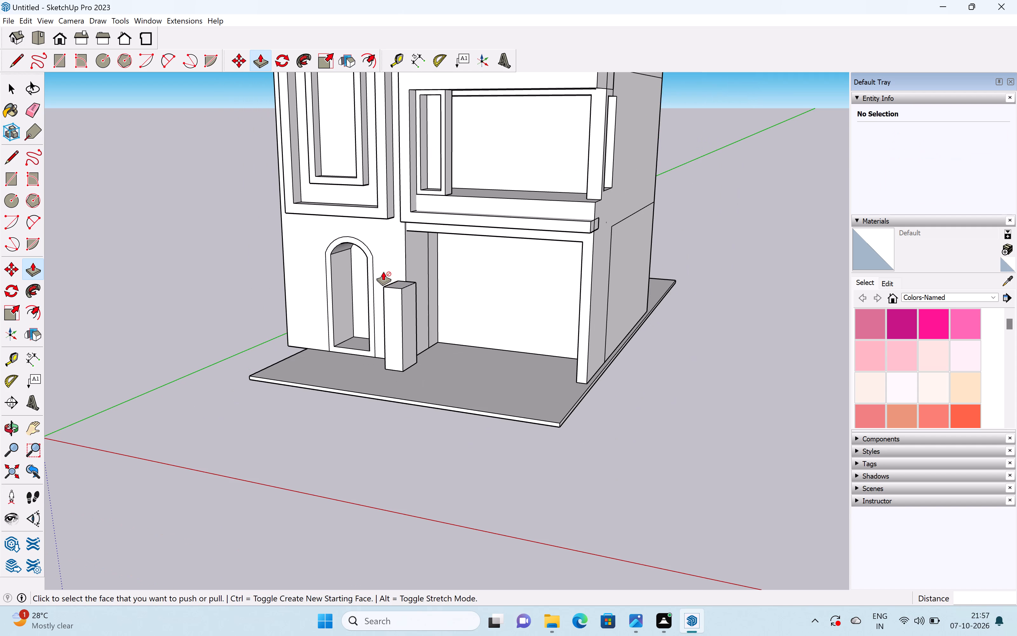
scroll(360, 249, "down", 2)
middle_click_drag(359, 248, 445, 190)
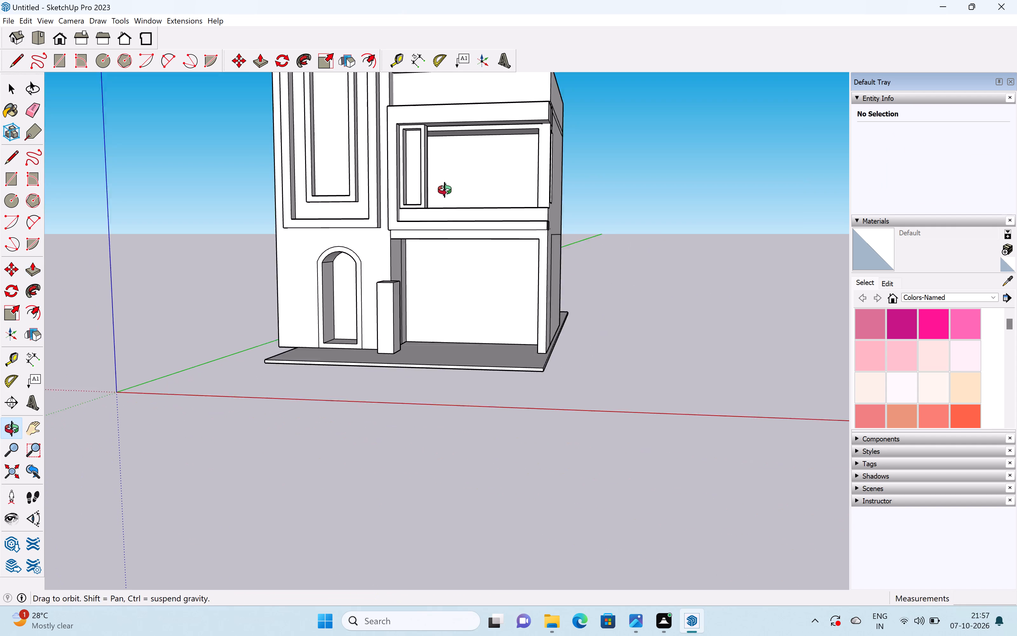
middle_click_drag(445, 190, 446, 188)
middle_click_drag(383, 323, 426, 313)
scroll(383, 308, "up", 5)
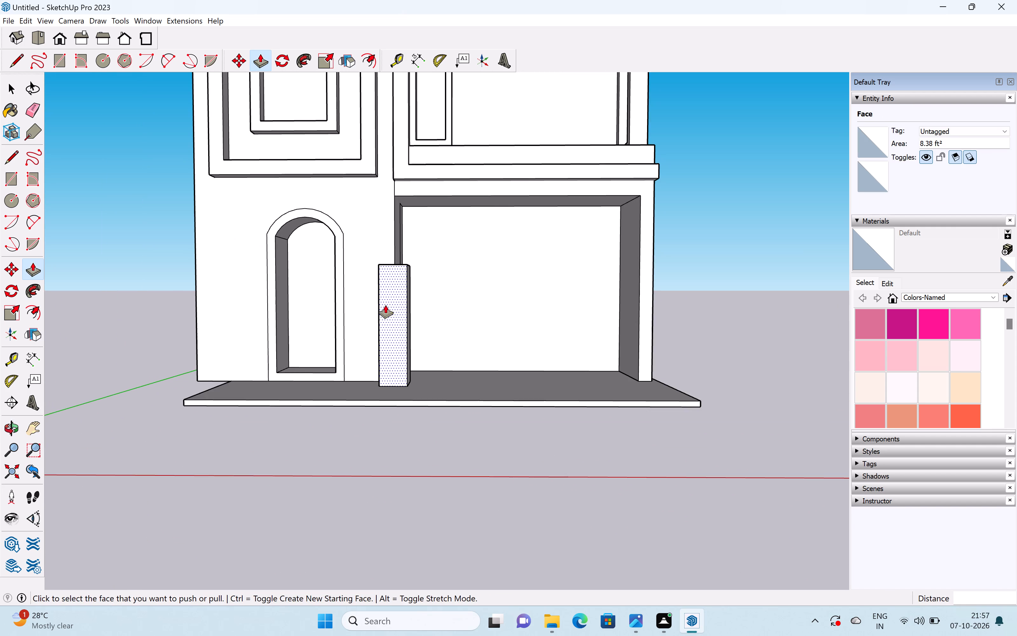
middle_click_drag(396, 309, 418, 339)
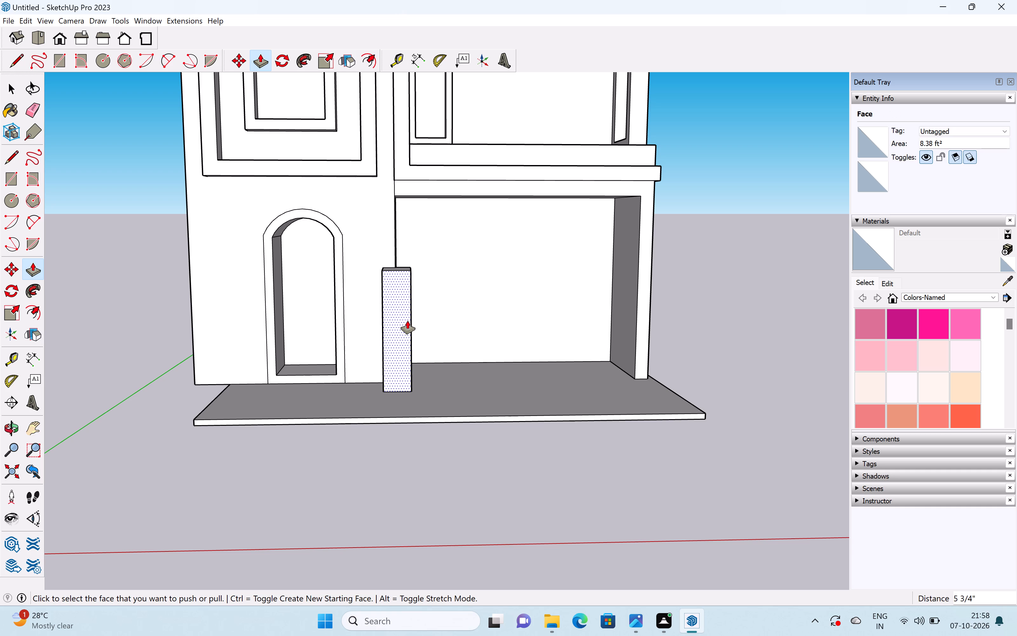
scroll(393, 324, "down", 2)
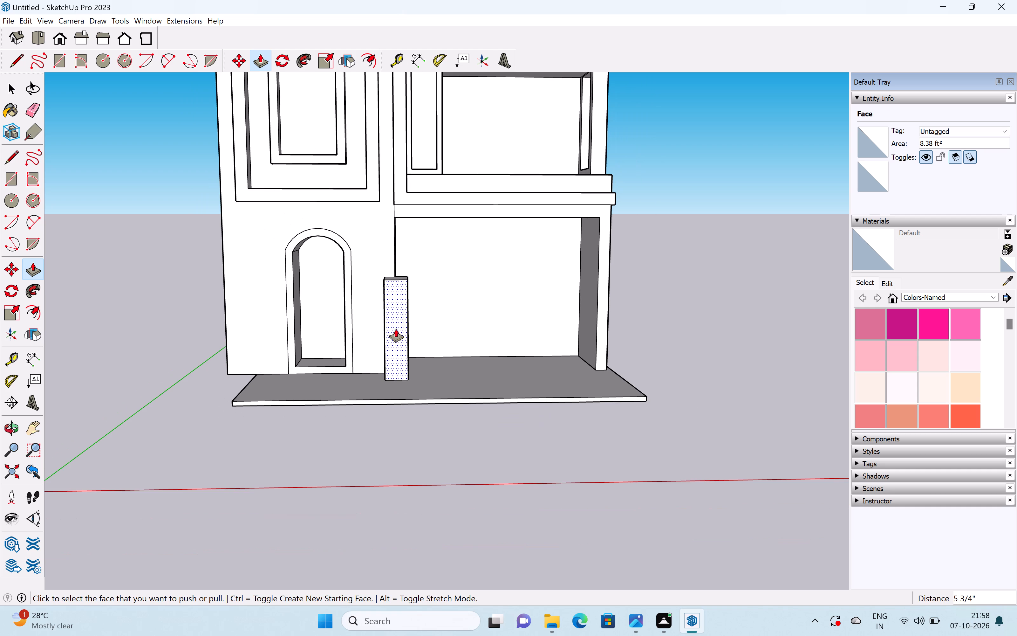
key("space")
Draw a rectangle about 1' 6" by 8" at the foot of the porch's far wall end and pull it up into a second pillar.
middle_click_drag(473, 352, 439, 377)
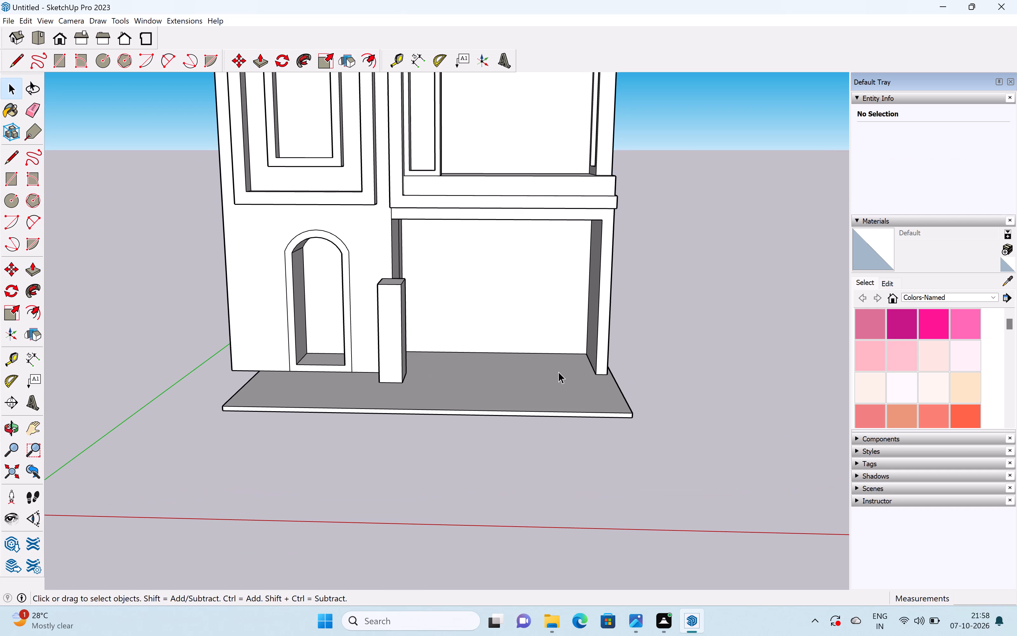
key("r")
scroll(594, 381, "up", 8)
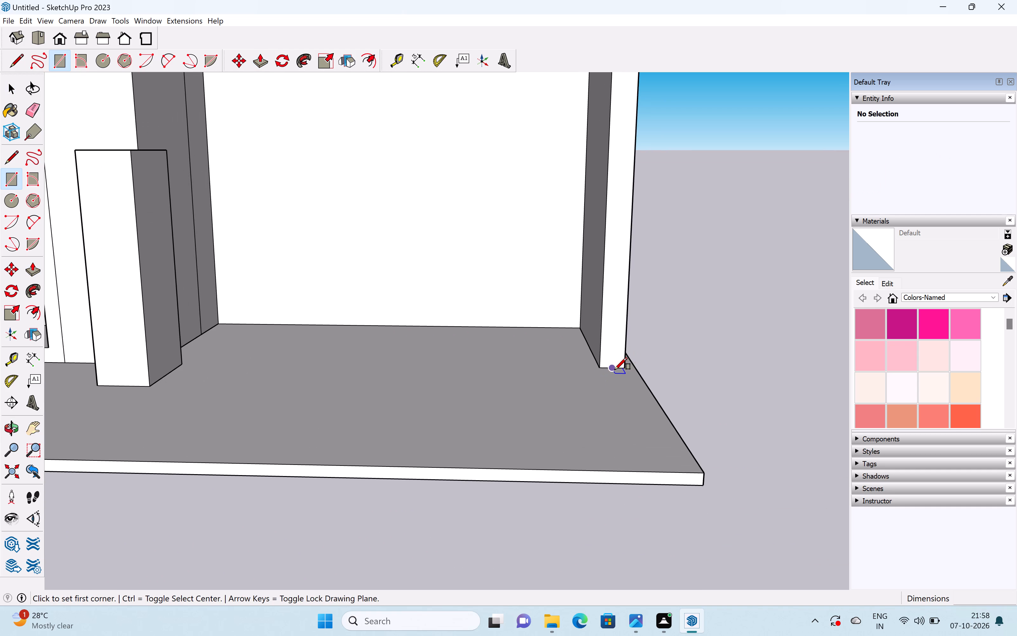
left_click(613, 370)
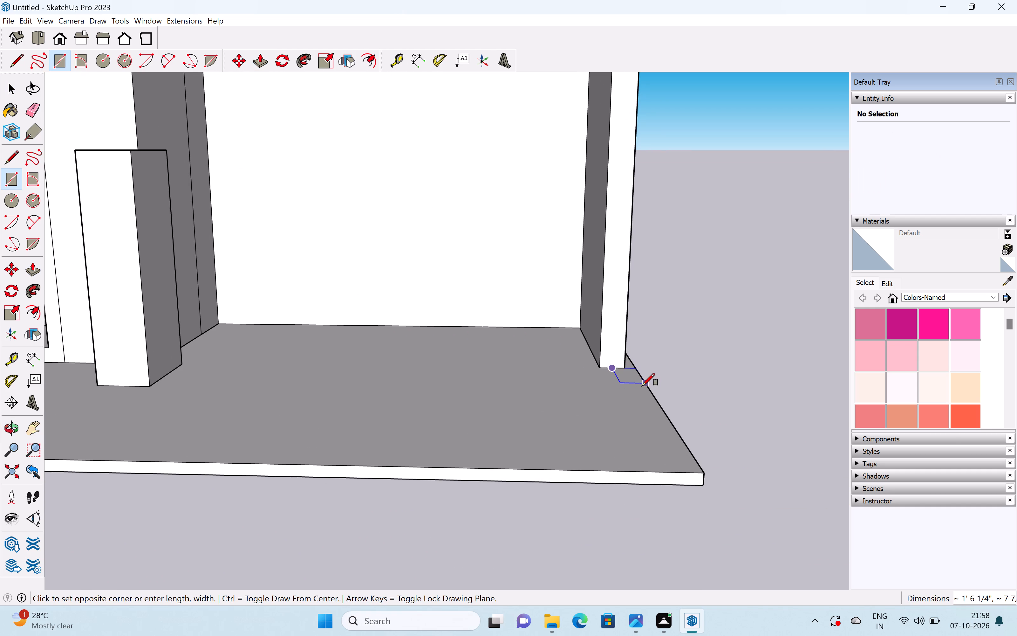
left_click(646, 384)
key("space")
key("p")
left_click_drag(627, 373, 627, 373)
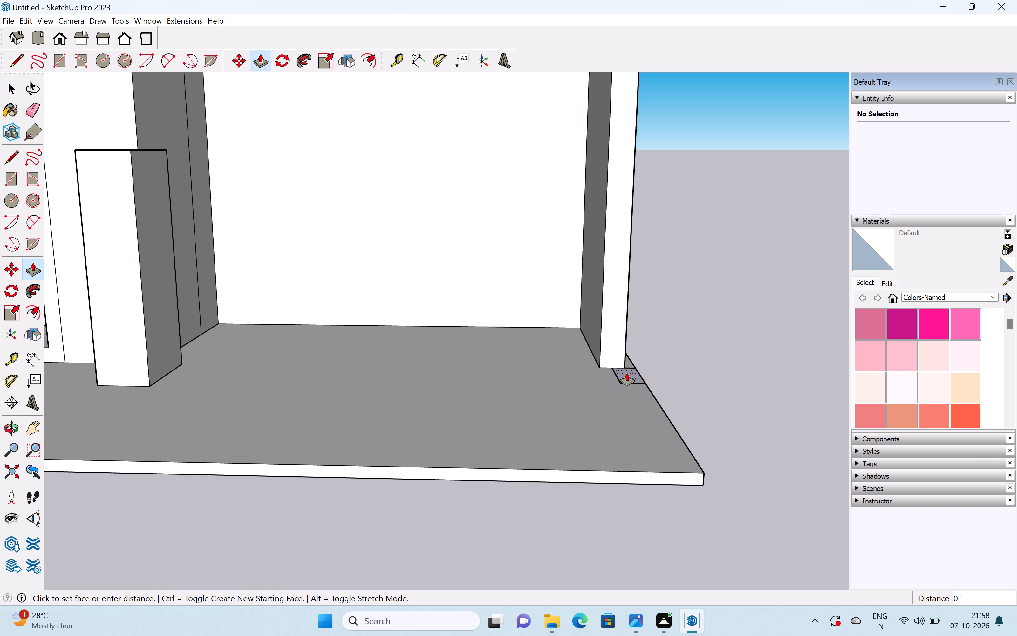
left_click_drag(627, 373, 638, 218)
Pull the second pillar's outer side face slightly outward to widen it at the slab's side edge.
scroll(639, 217, "down", 6)
middle_click_drag(656, 229, 614, 234)
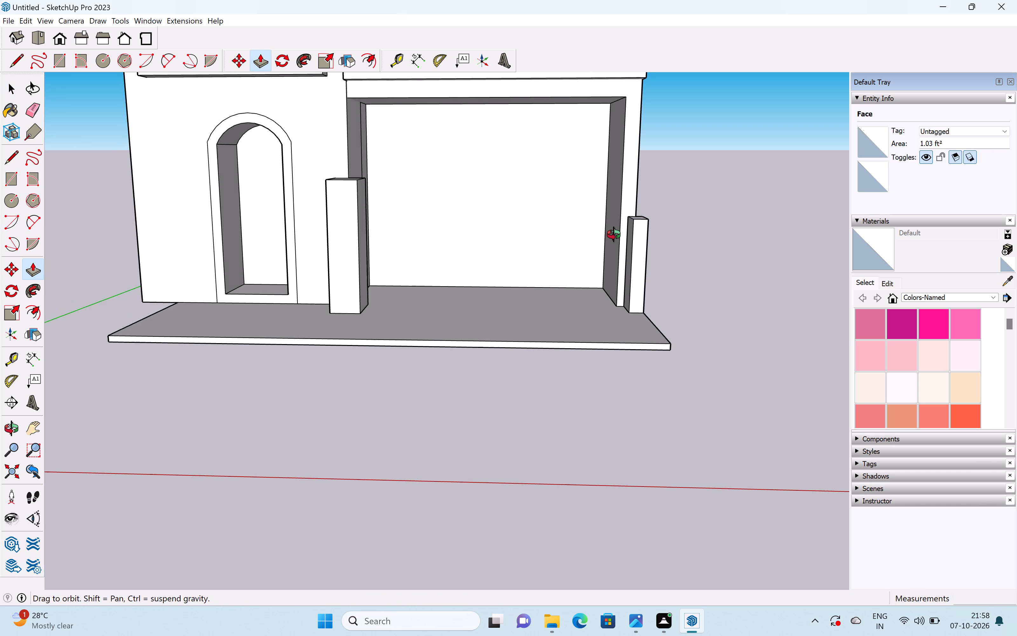
middle_click_drag(614, 234, 425, 284)
scroll(587, 346, "up", 2)
left_click_drag(634, 336, 639, 342)
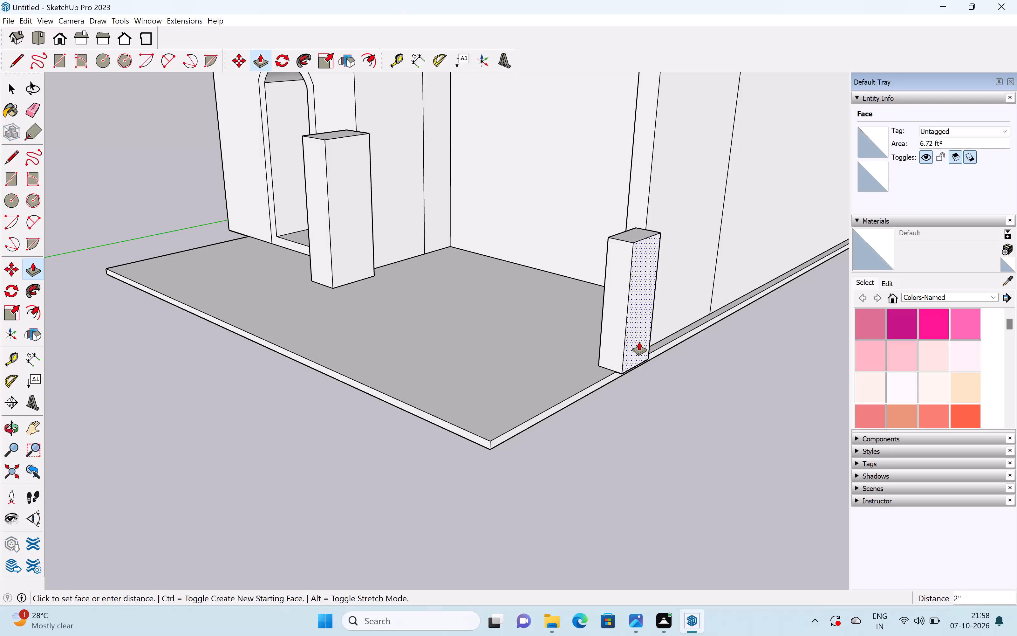
left_click_drag(639, 342, 640, 342)
Raise the second pillar's top face 1' 8 7/8" to match the height of the tower-corner pillar.
scroll(563, 343, "down", 7)
scroll(522, 332, "up", 1)
middle_click_drag(532, 328, 694, 292)
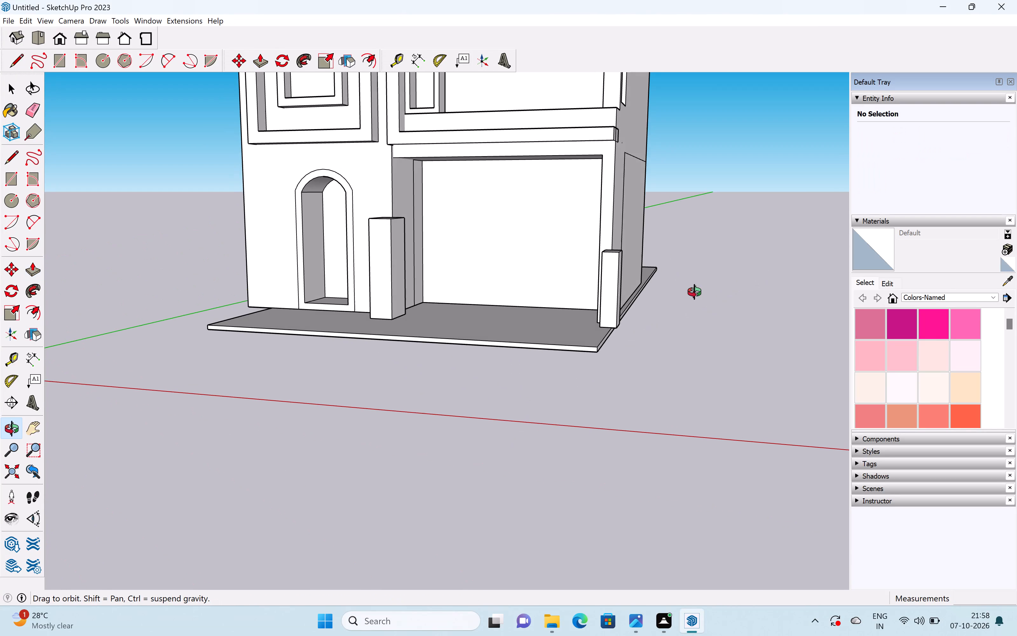
middle_click_drag(694, 292, 693, 308)
left_click_drag(614, 252, 575, 229)
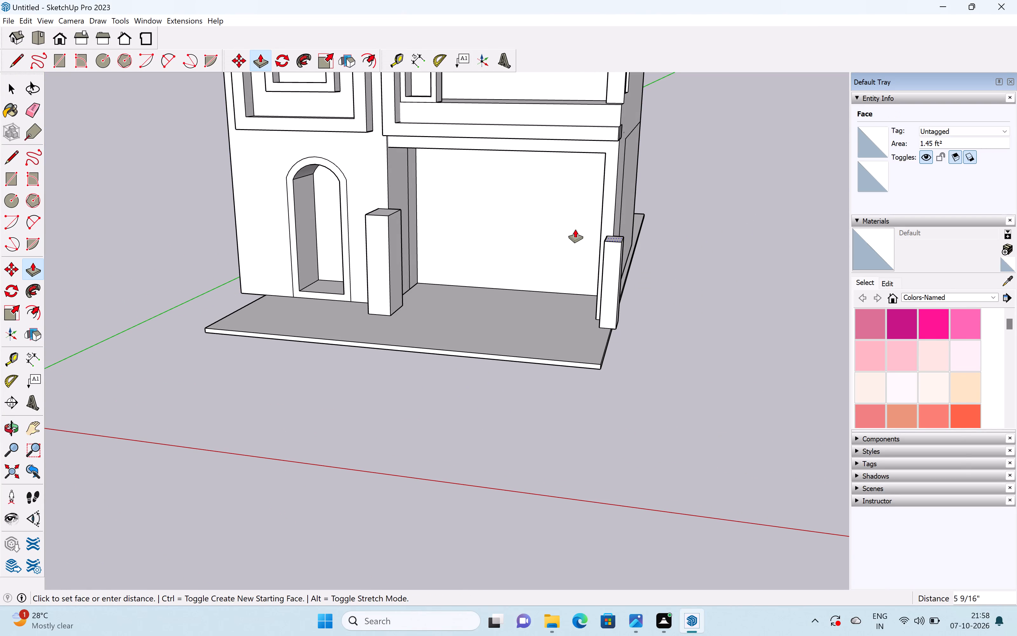
left_click_drag(575, 229, 386, 208)
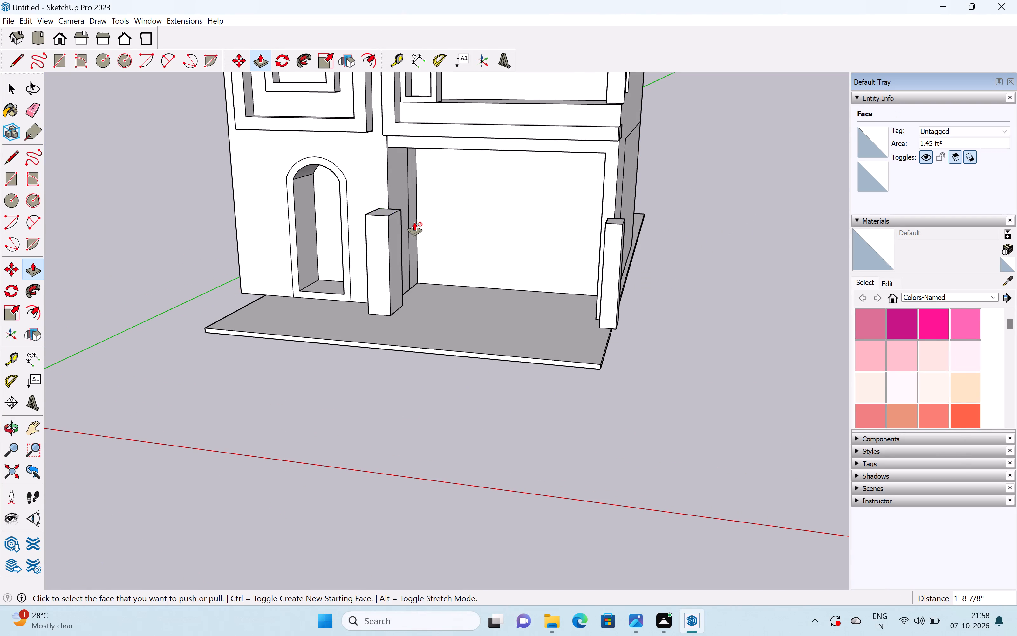
Pull the second pillar's inner side face about 7 7/8" toward the porch opening to widen it.
scroll(417, 223, "down", 4)
key("space")
middle_click_drag(525, 254, 651, 213)
scroll(517, 251, "up", 1)
middle_click_drag(516, 251, 608, 267)
scroll(572, 258, "up", 6)
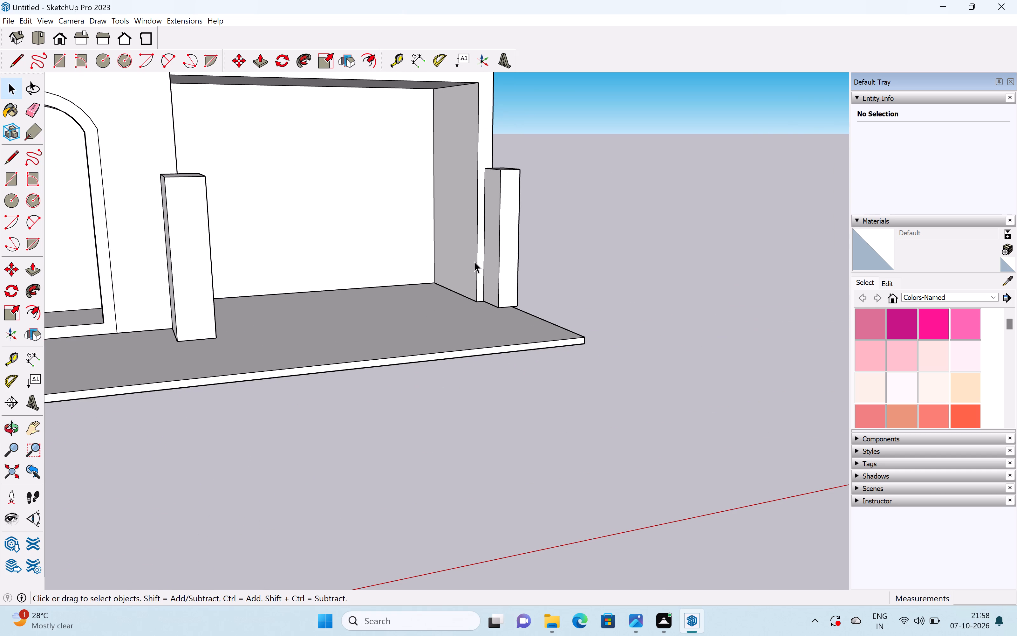
key("p")
left_click_drag(495, 247, 481, 258)
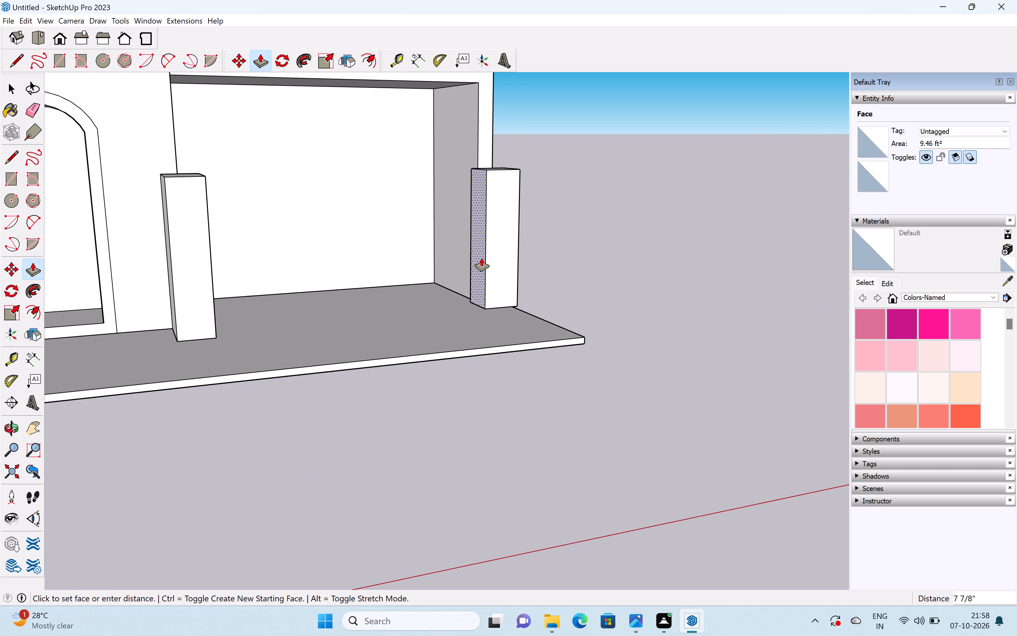
scroll(481, 254, "down", 2)
middle_click_drag(483, 252, 493, 256)
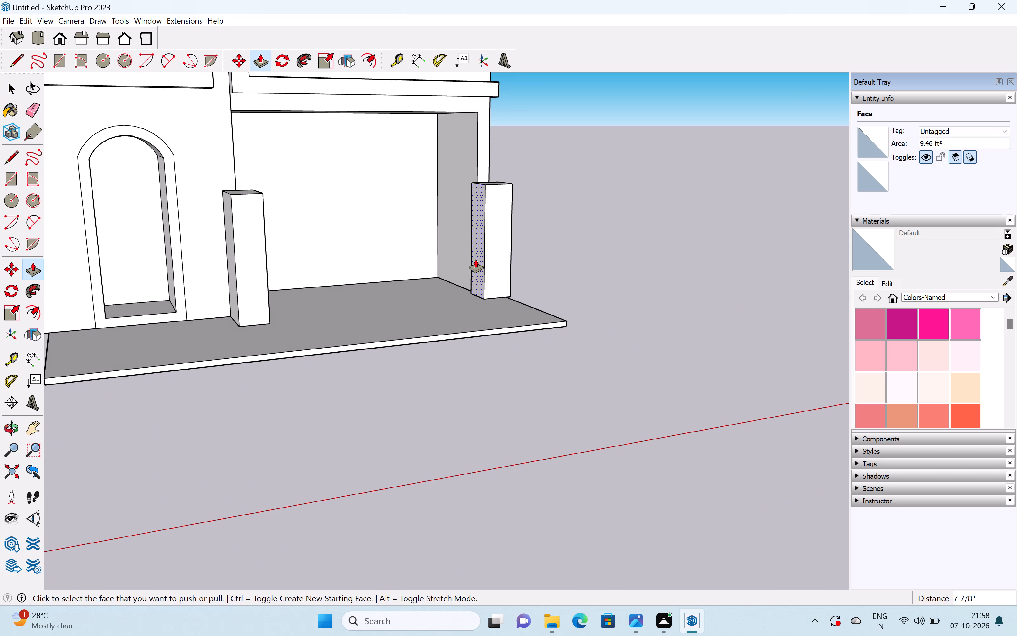
left_click(476, 259)
Pull the second pillar's front face forward about 11 1/2" to align with the tower-corner pillar's front face.
scroll(498, 247, "down", 7)
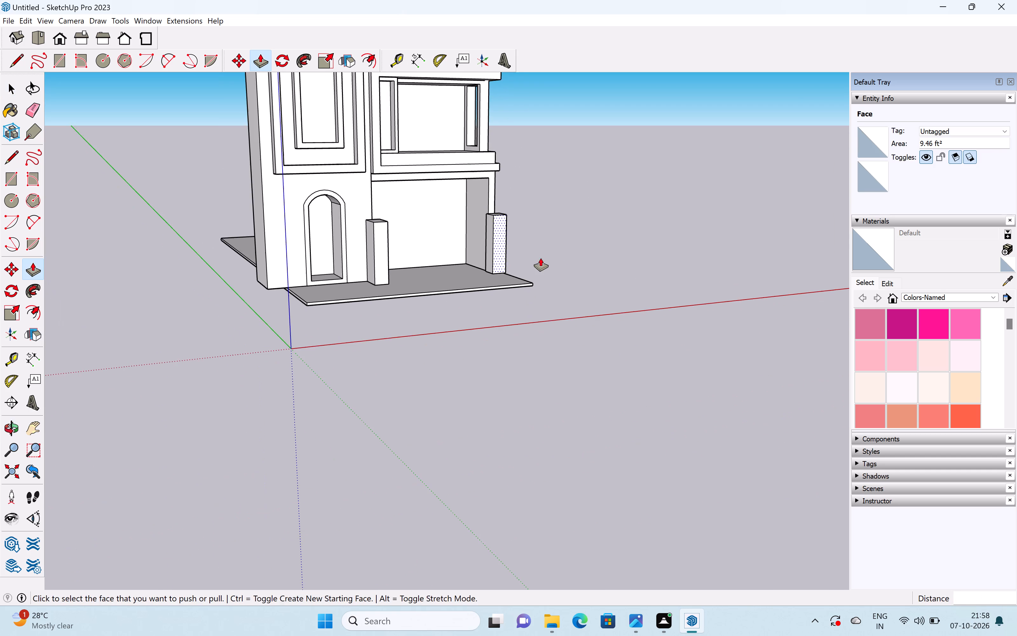
middle_click_drag(559, 258, 338, 301)
left_click_drag(518, 253, 464, 266)
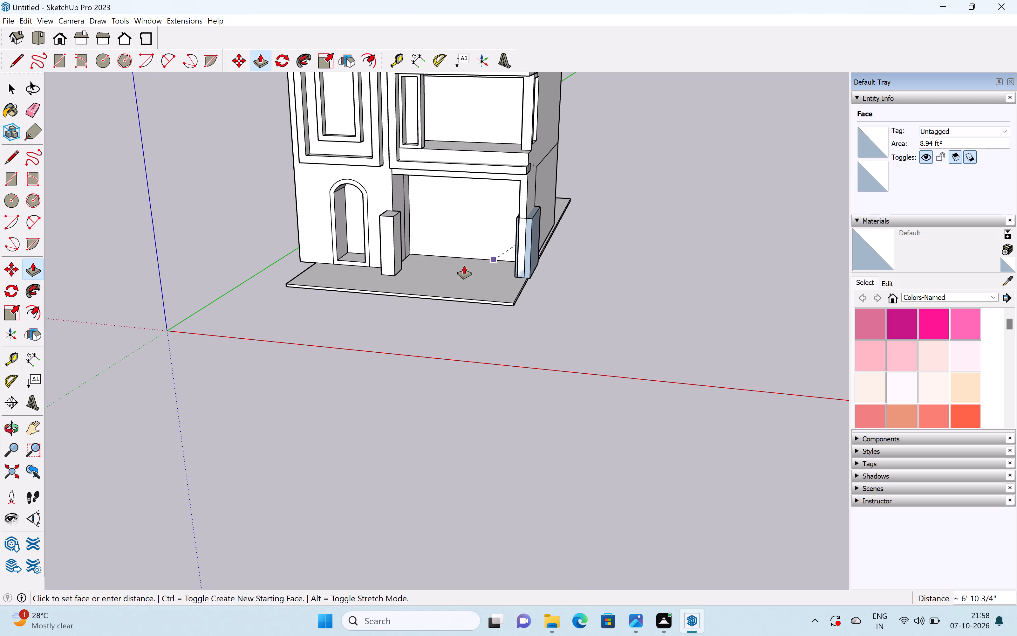
left_click_drag(464, 266, 386, 247)
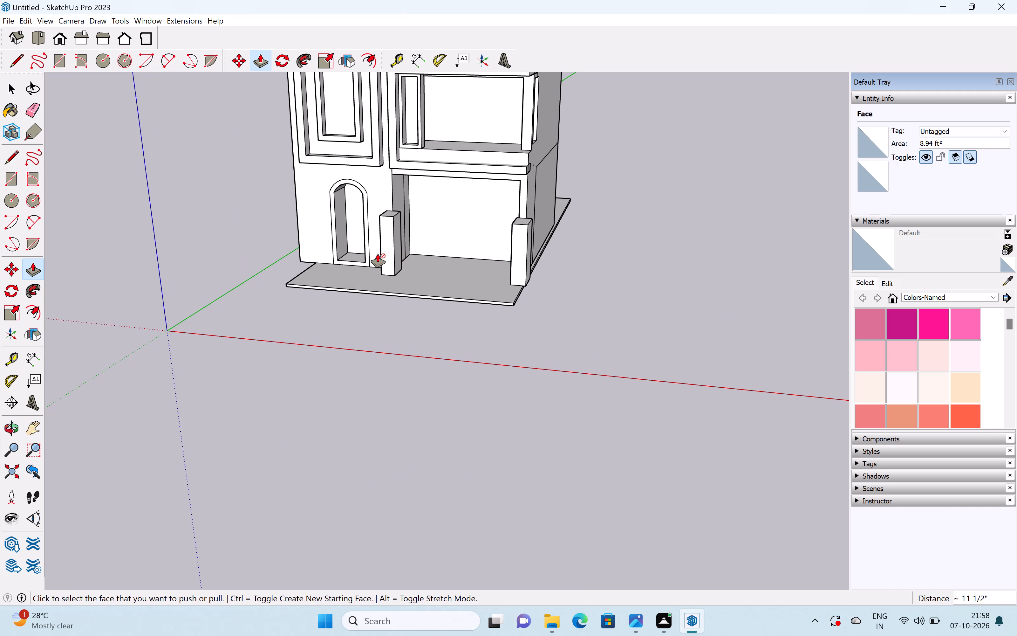
key("space")
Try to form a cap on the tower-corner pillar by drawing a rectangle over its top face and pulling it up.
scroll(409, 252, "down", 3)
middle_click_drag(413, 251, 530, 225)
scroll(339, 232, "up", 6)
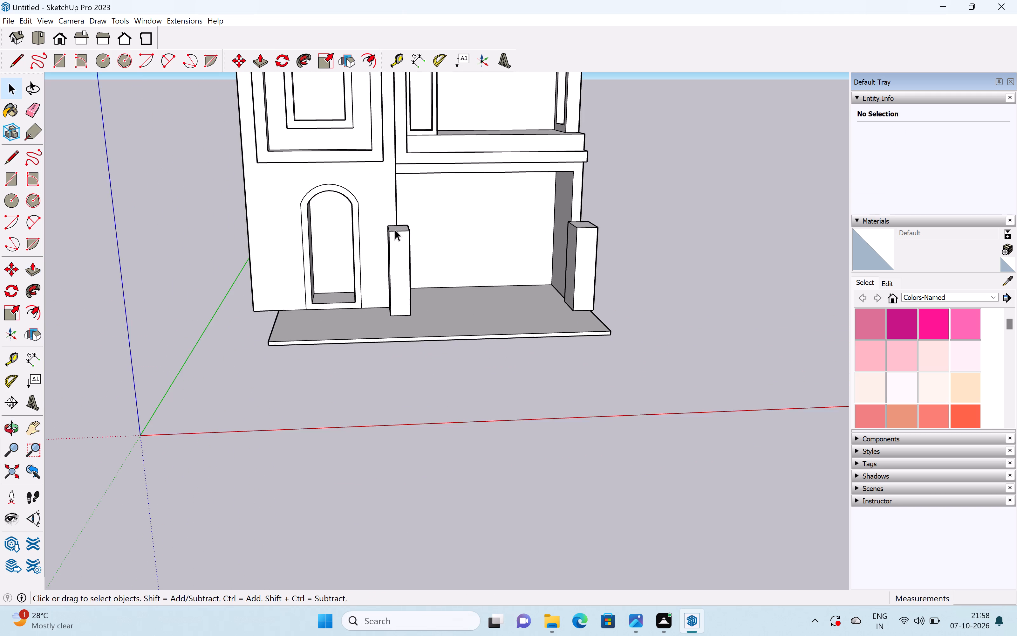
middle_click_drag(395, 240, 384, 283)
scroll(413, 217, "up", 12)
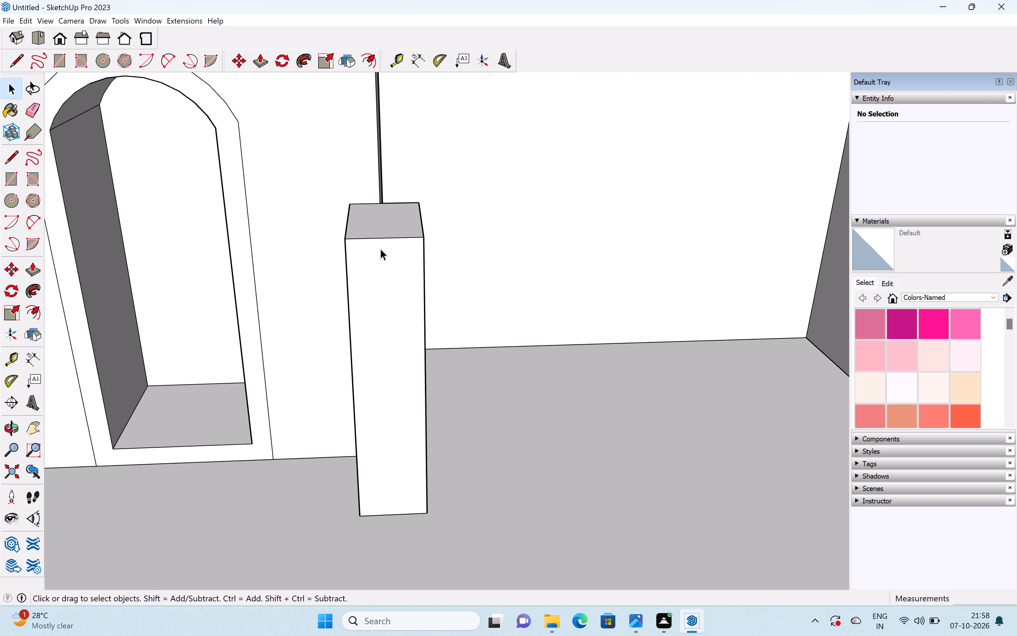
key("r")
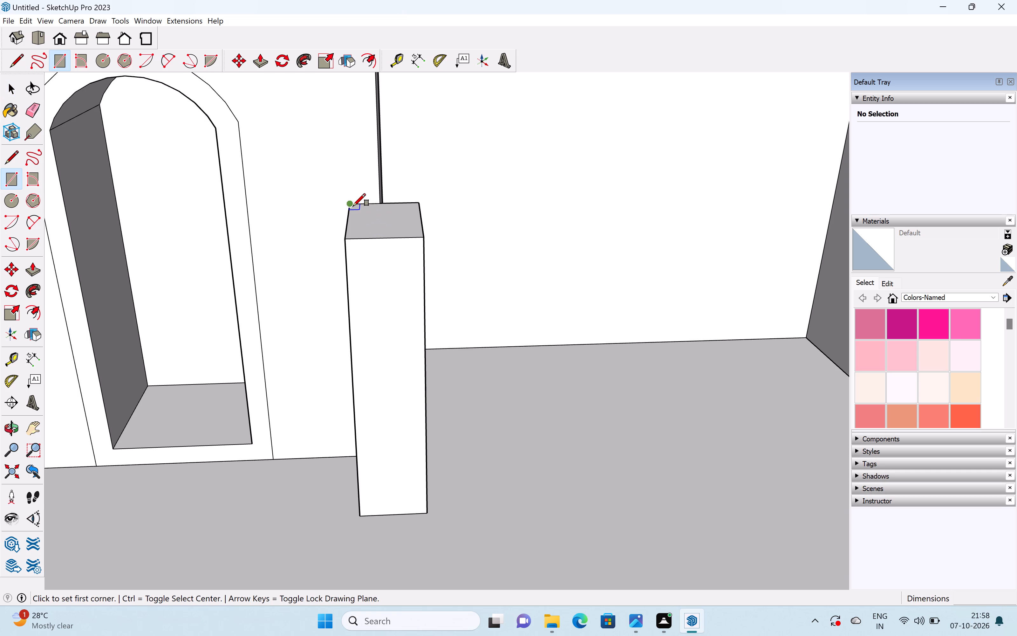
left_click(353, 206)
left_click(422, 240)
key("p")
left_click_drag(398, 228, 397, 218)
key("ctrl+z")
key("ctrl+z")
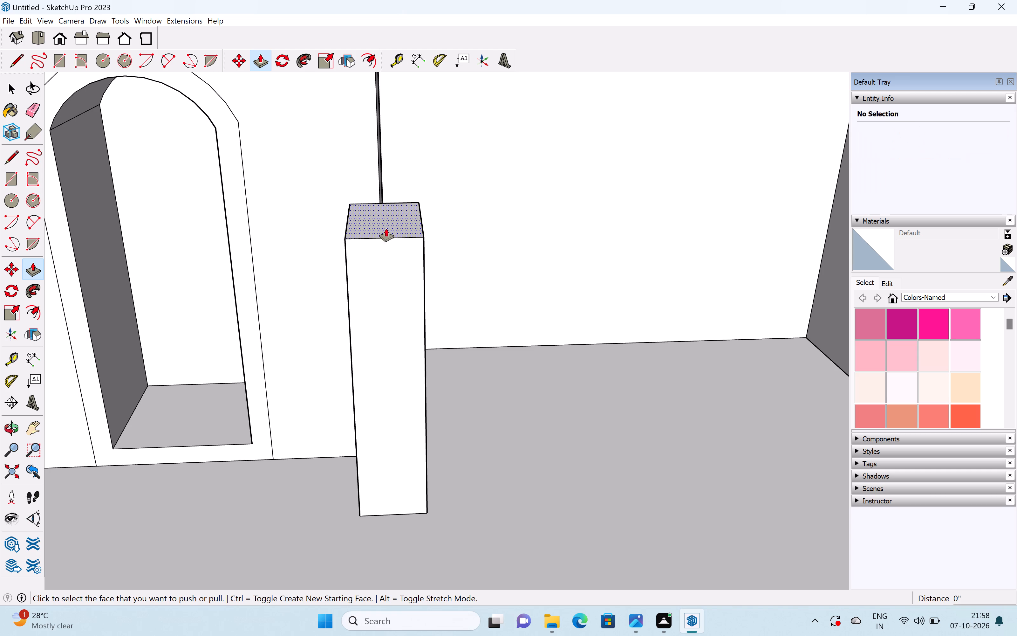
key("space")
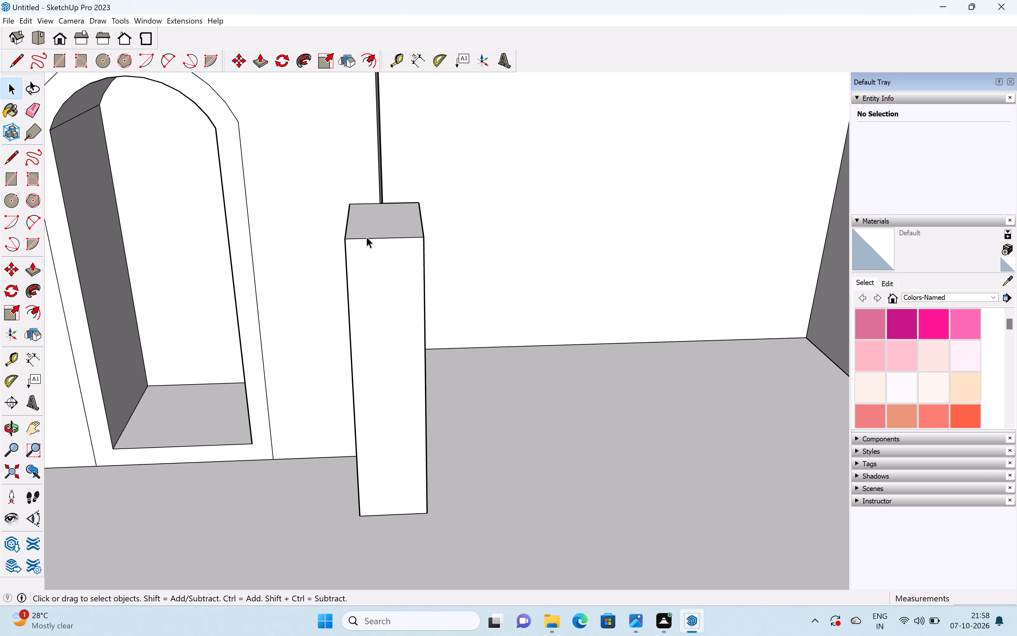
Draw lines just below the tower-corner pillar's top, about 2' 3 1/8" across both sides and 1' 4 3/4" across the front.
key("l")
middle_click_drag(360, 250, 645, 194)
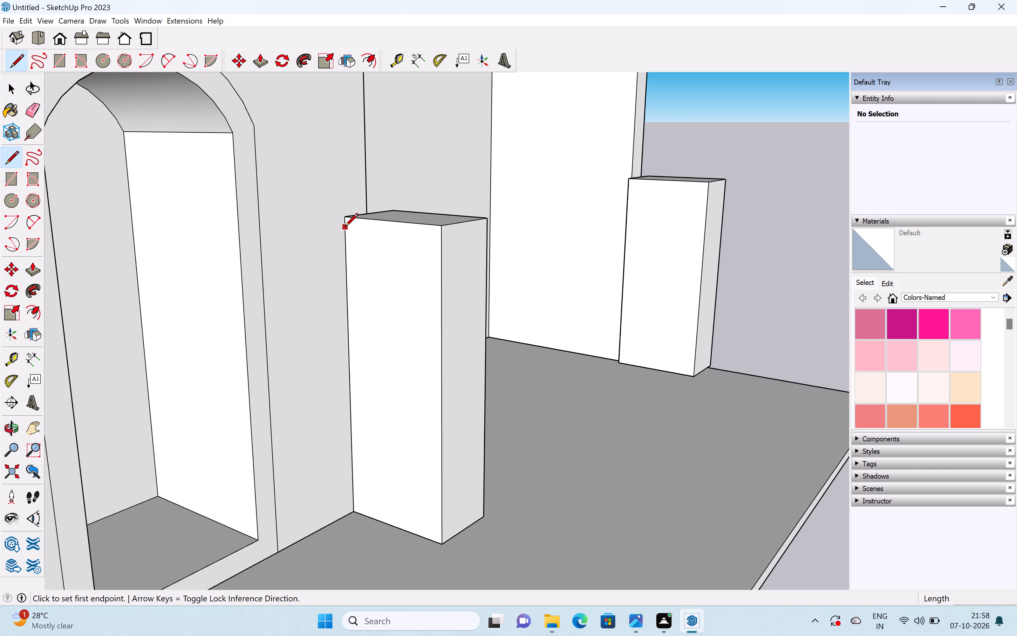
left_click(345, 225)
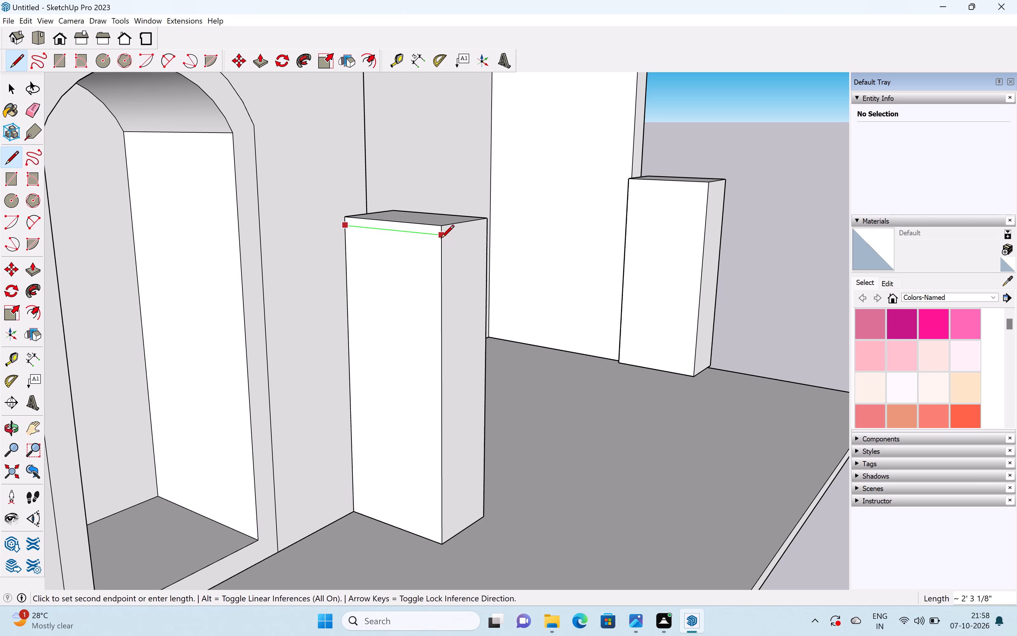
key("Left")
left_click(440, 238)
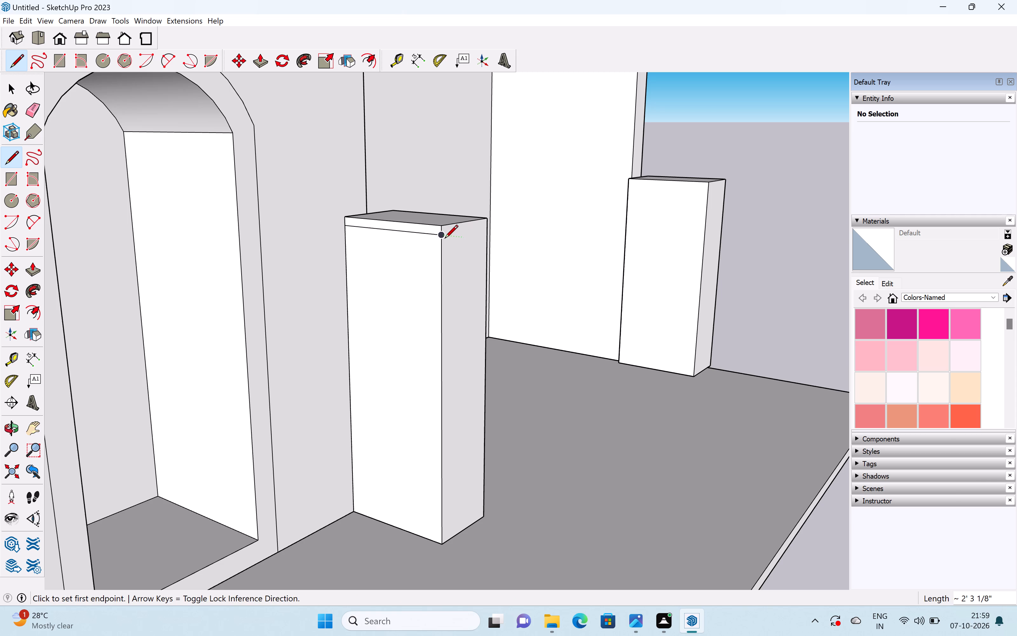
left_click(443, 237)
left_click(486, 226)
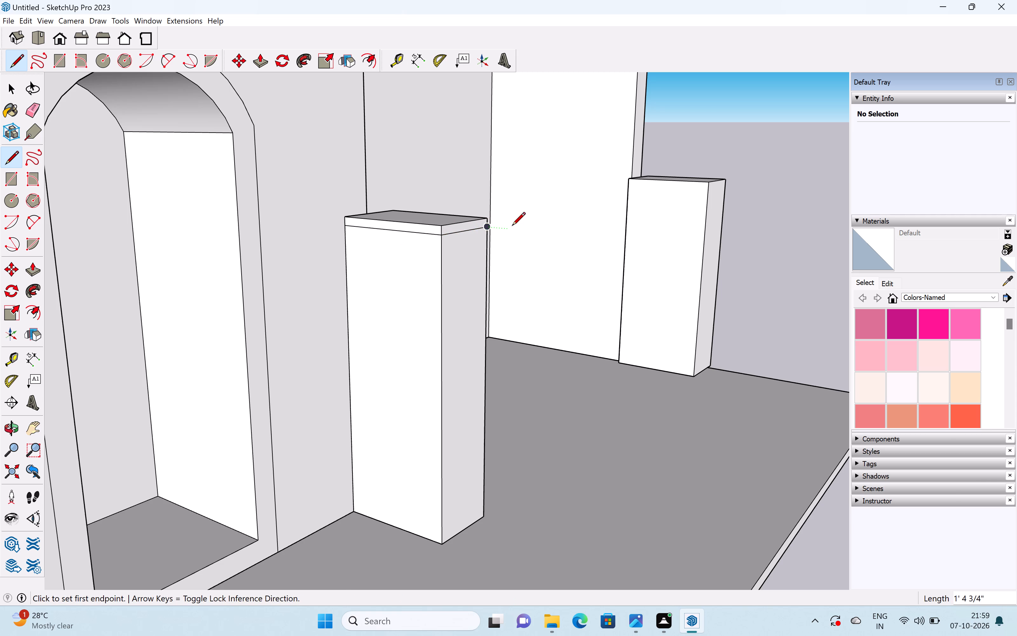
middle_click_drag(474, 233, 235, 293)
middle_click_drag(448, 236, 139, 232)
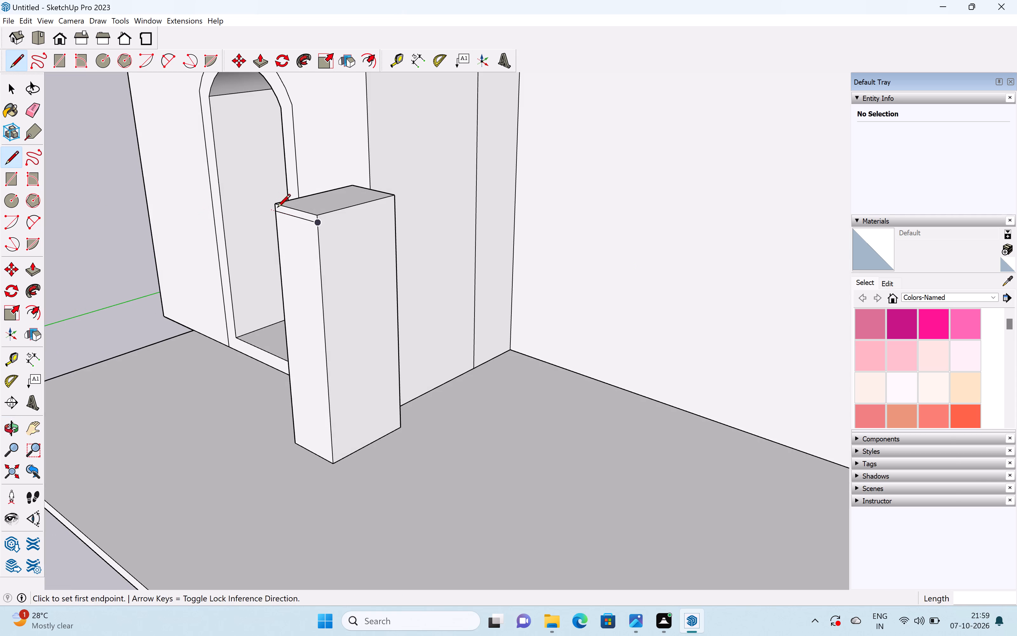
left_click(316, 226)
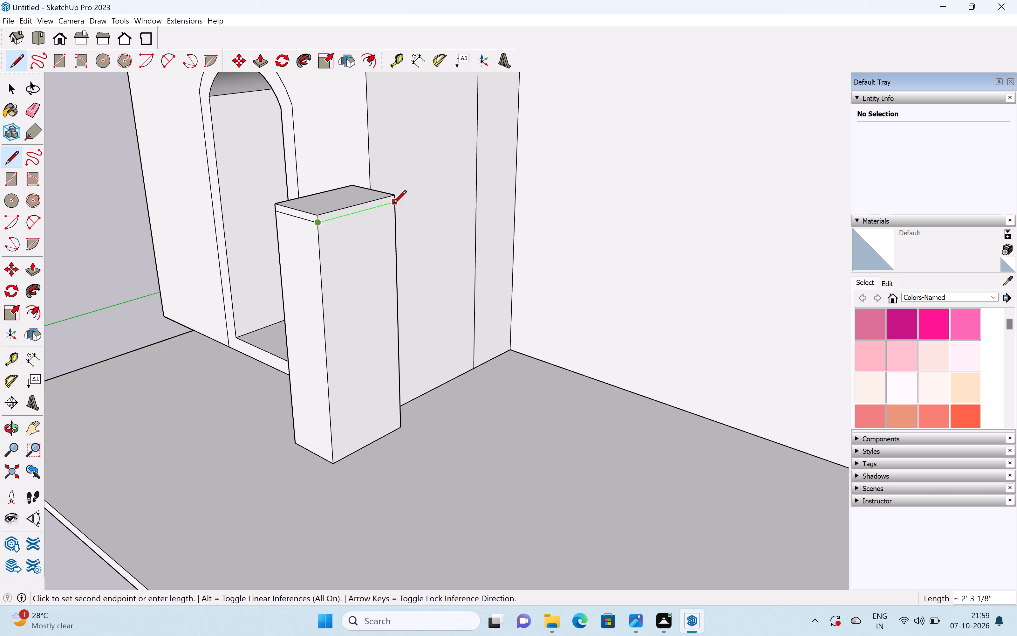
left_click(394, 204)
key("space")
Pull the top band's porch-facing side and front face outward on the tower-corner pillar to form a cap overhang.
key("p")
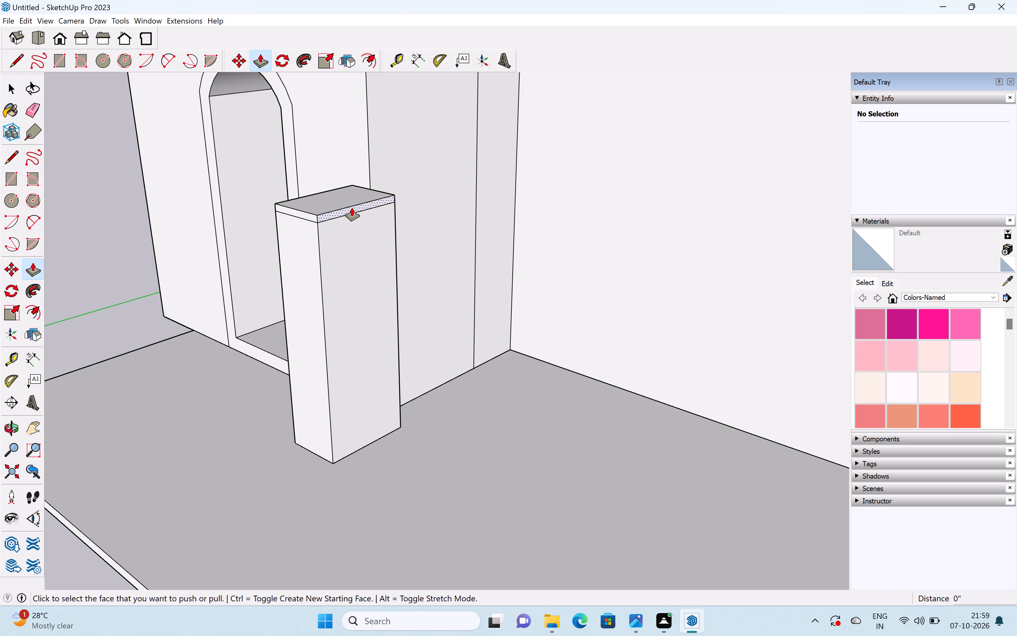
left_click_drag(352, 208, 356, 210)
left_click_drag(308, 213, 304, 214)
scroll(314, 214, "down", 4)
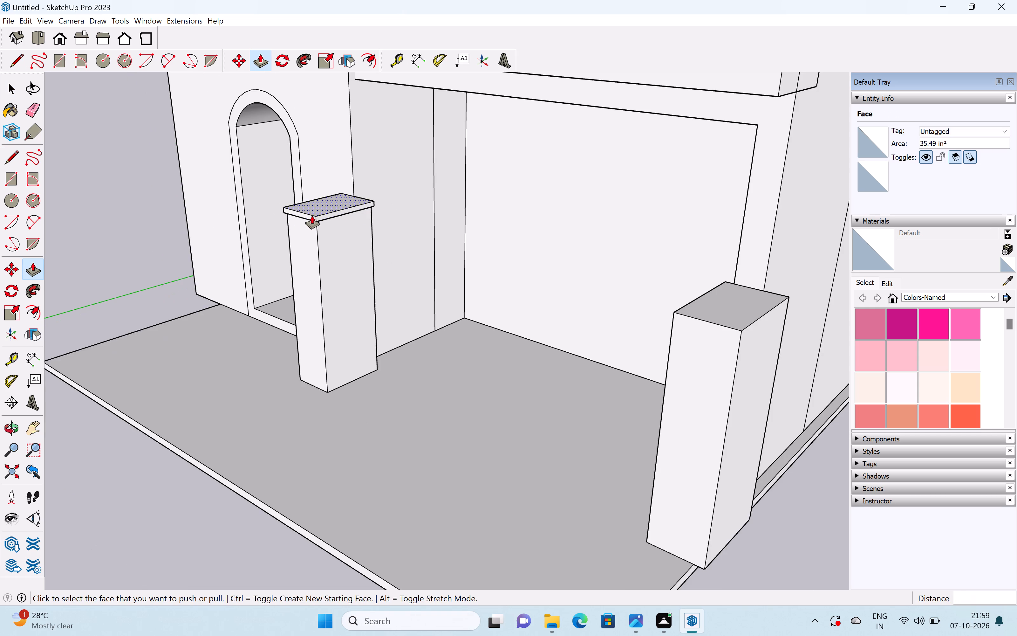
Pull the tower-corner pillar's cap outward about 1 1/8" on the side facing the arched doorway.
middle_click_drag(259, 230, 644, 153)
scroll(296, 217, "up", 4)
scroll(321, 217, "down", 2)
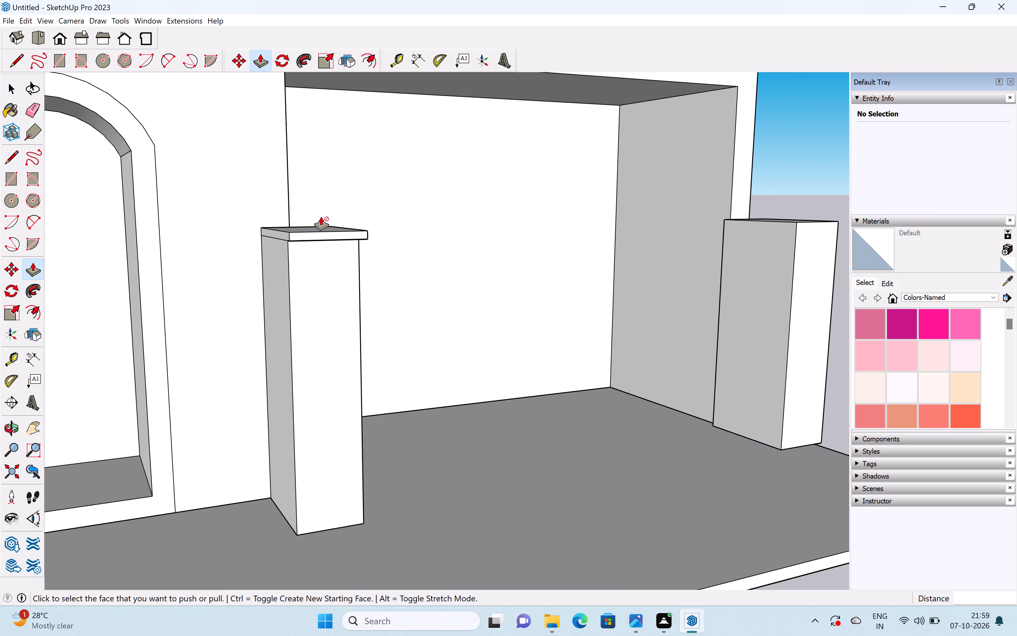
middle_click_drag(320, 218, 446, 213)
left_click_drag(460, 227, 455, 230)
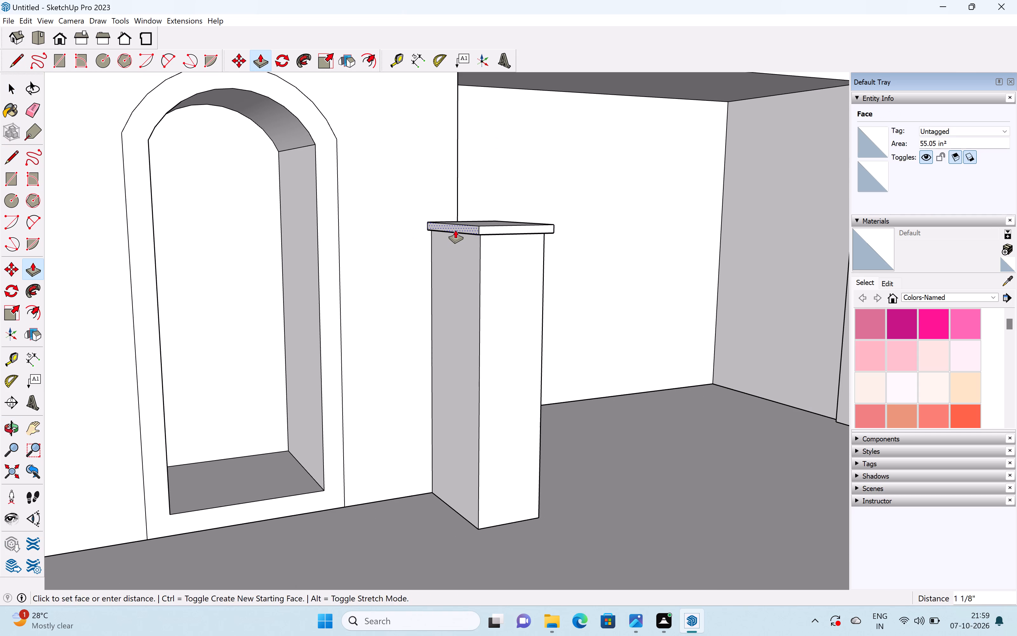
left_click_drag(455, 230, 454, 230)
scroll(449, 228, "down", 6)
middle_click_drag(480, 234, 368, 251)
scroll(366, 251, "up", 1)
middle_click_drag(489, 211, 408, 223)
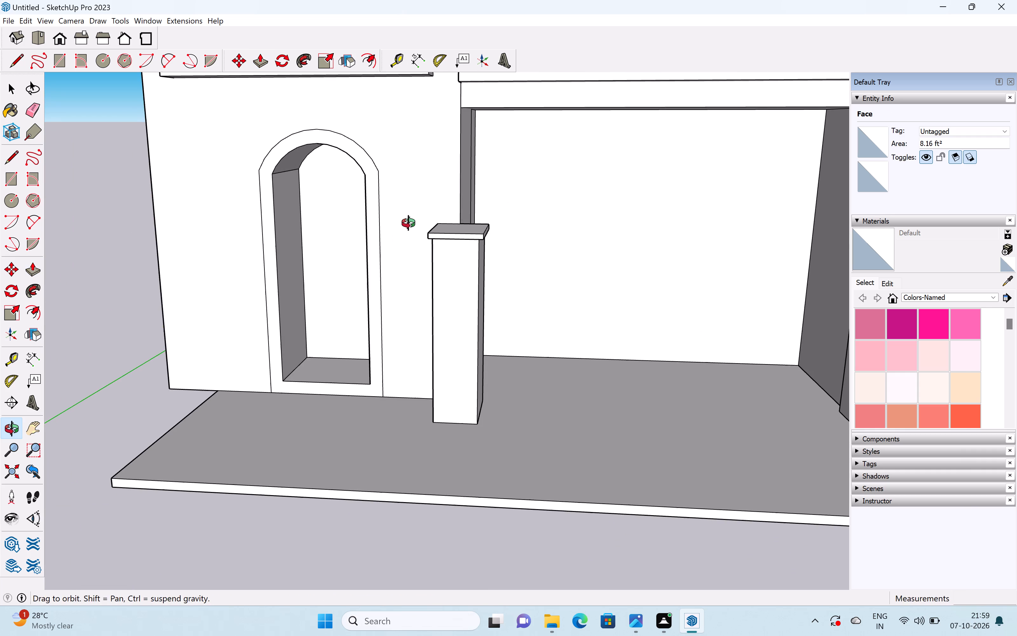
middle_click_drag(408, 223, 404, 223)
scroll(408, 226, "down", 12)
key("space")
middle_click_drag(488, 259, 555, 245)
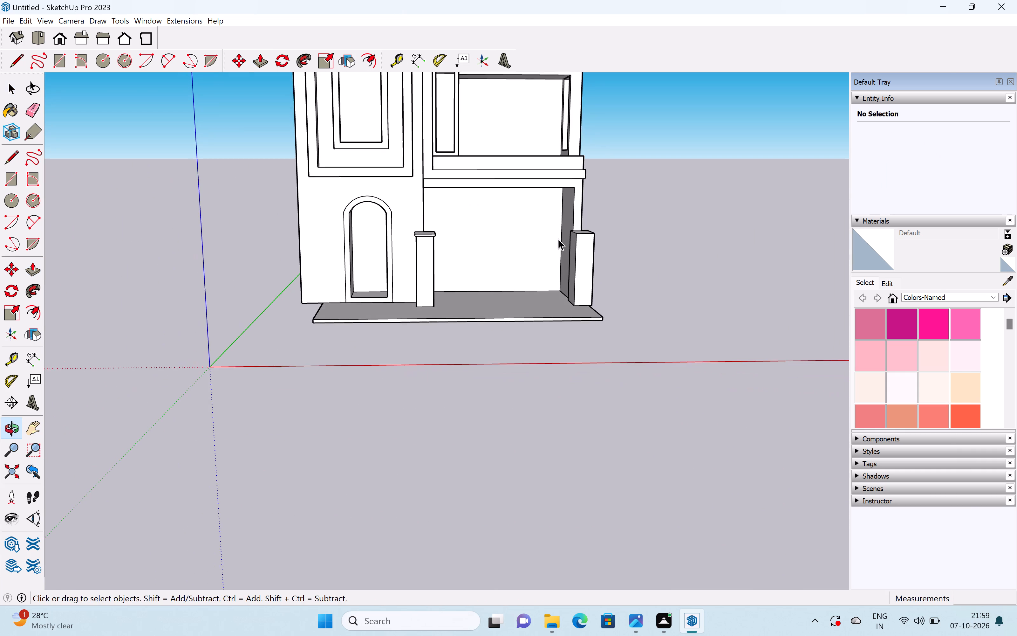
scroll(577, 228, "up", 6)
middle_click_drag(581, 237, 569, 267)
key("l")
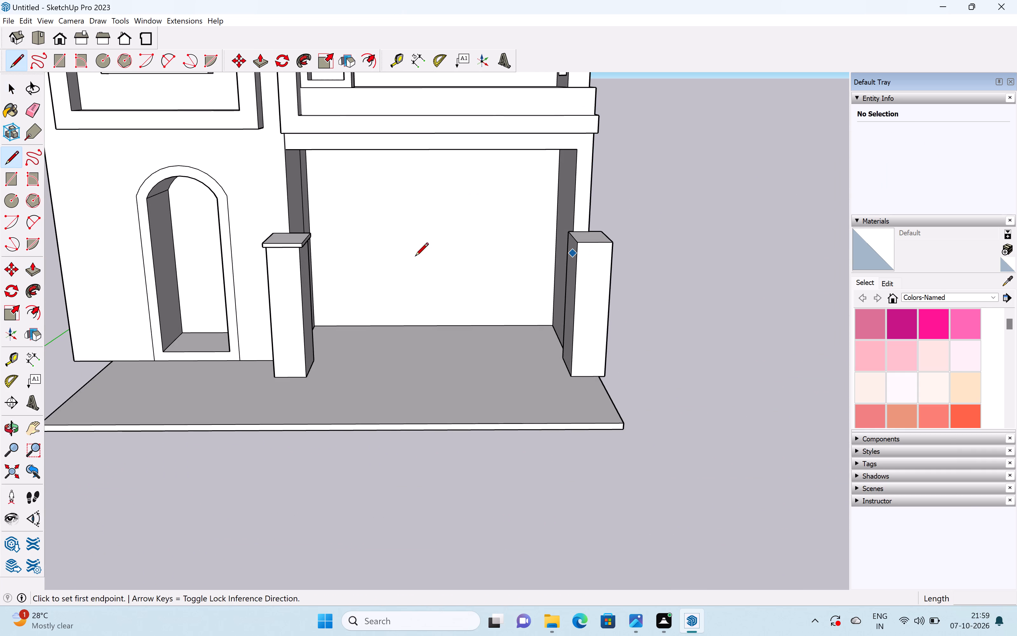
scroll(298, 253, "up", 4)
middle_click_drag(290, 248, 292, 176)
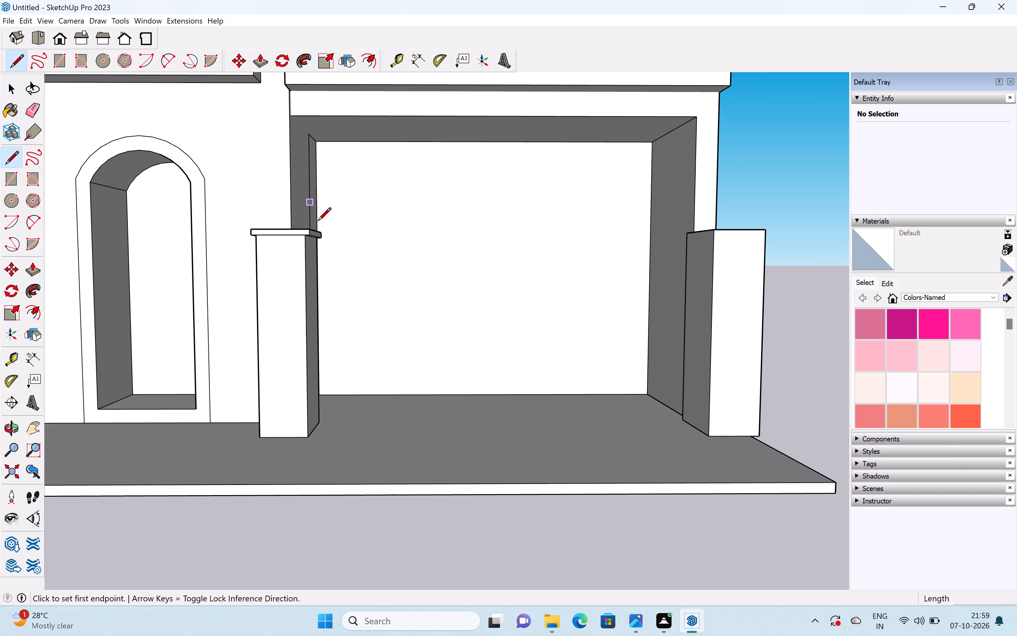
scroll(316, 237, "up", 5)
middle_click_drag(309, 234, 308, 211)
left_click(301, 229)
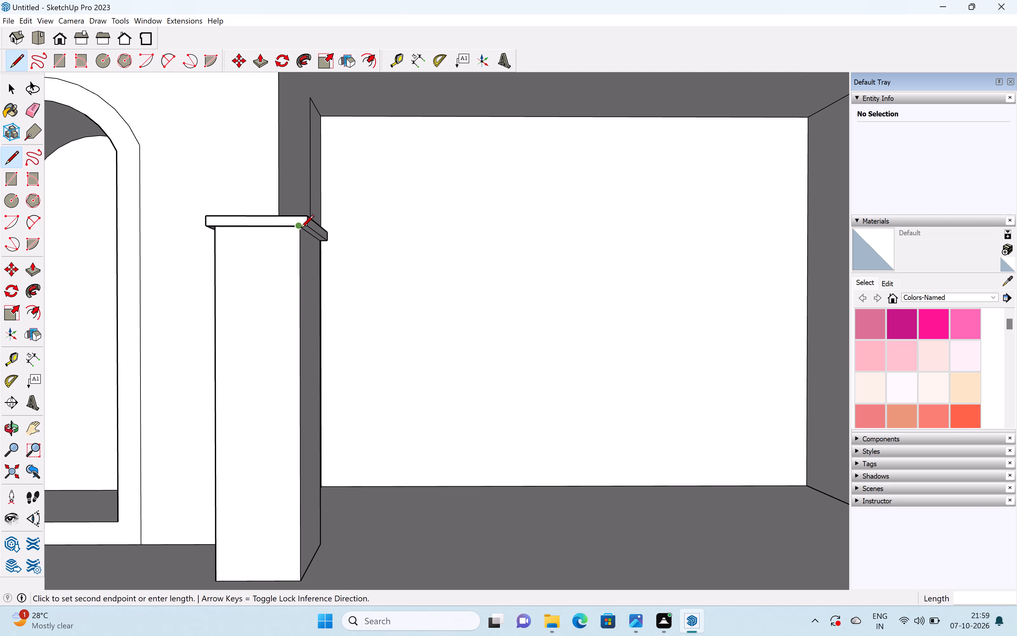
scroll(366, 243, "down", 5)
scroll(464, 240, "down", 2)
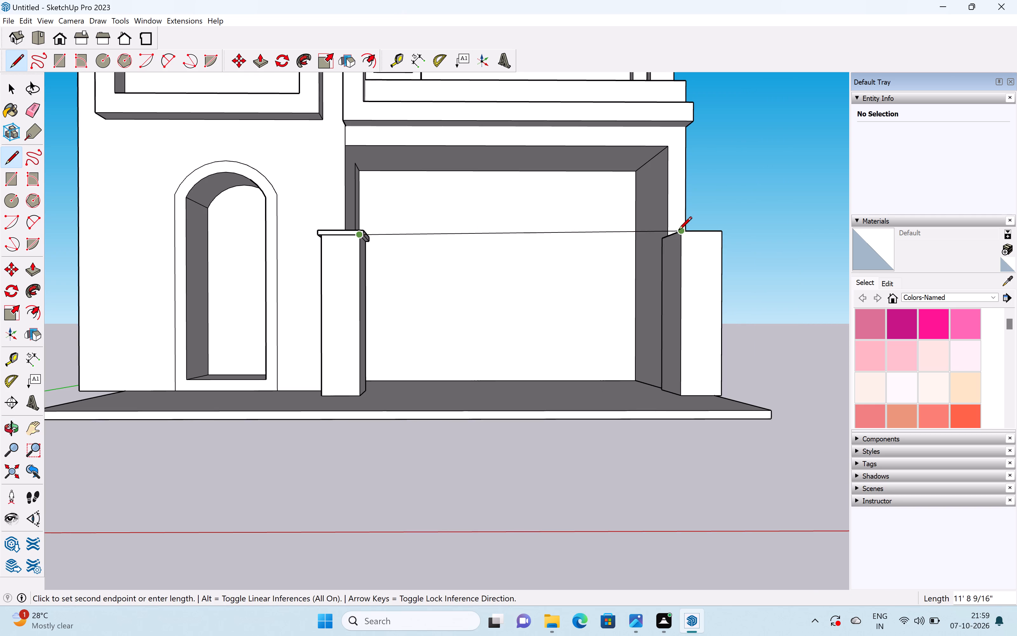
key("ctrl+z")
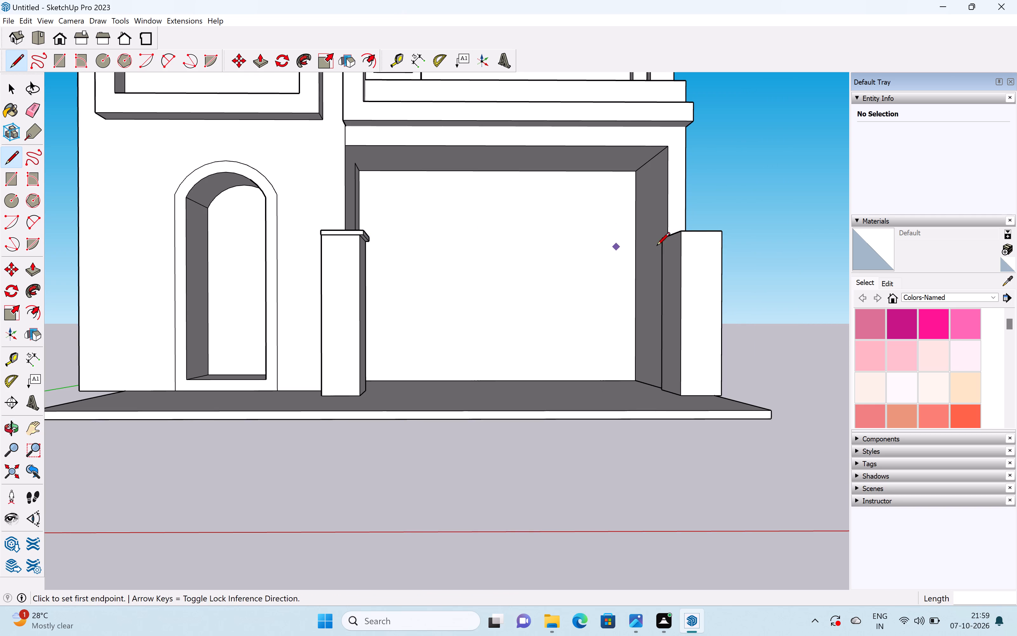
Draw lines just below the second pillar's top, about 1' 5 7/8" across the front and continuing across both side faces.
middle_click_drag(672, 245, 533, 342)
scroll(670, 289, "up", 4)
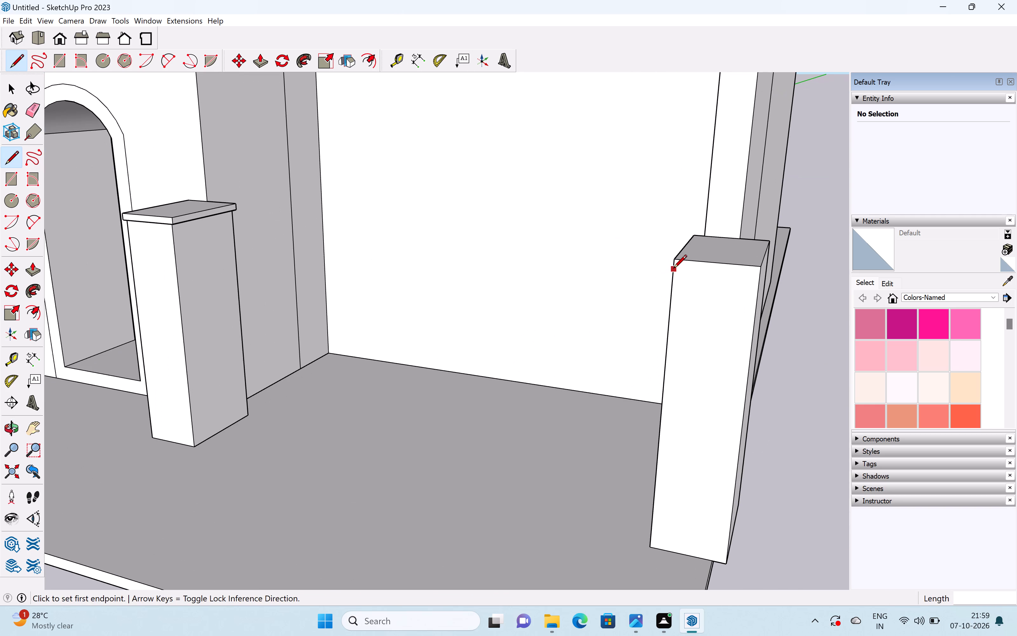
left_click(673, 269)
scroll(706, 275, "down", 2)
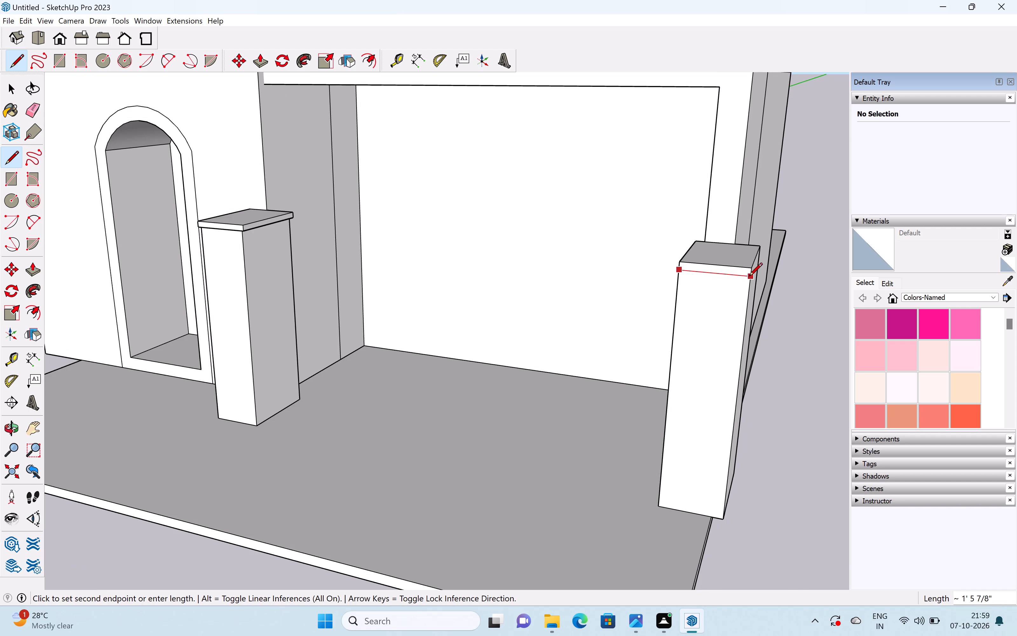
left_click(749, 277)
middle_click_drag(727, 283, 555, 312)
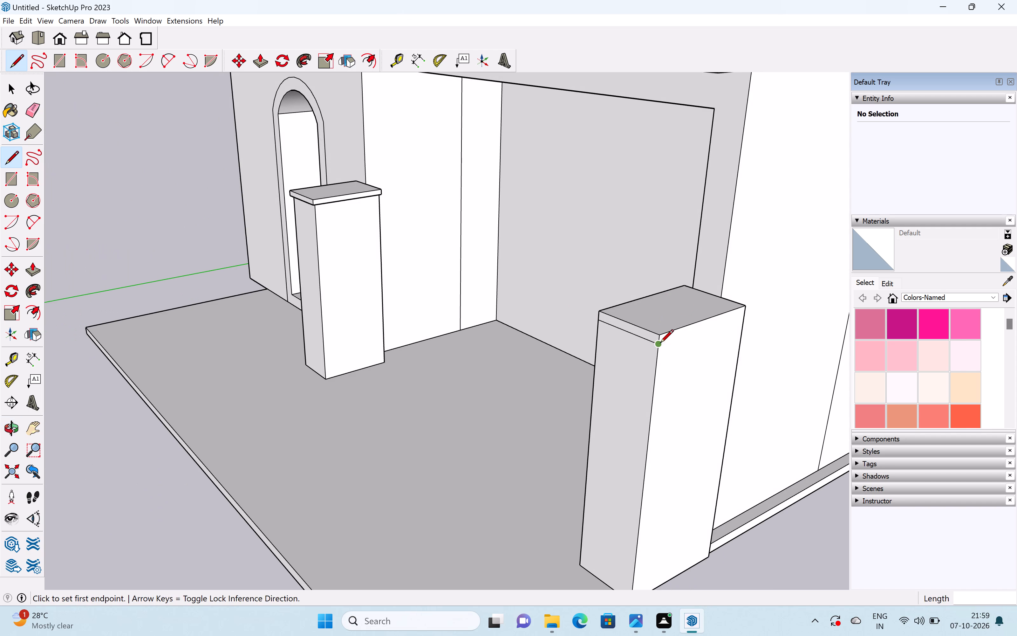
left_click(658, 345)
left_click(745, 315)
key("space")
middle_click_drag(564, 340, 842, 320)
key("l")
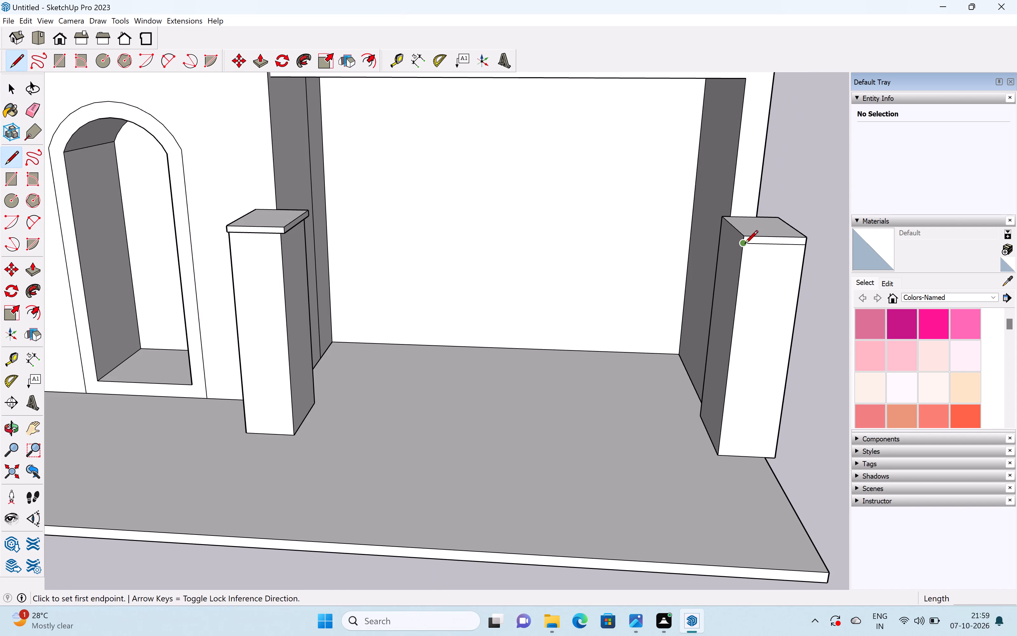
left_click(745, 245)
left_click(716, 223)
key("space")
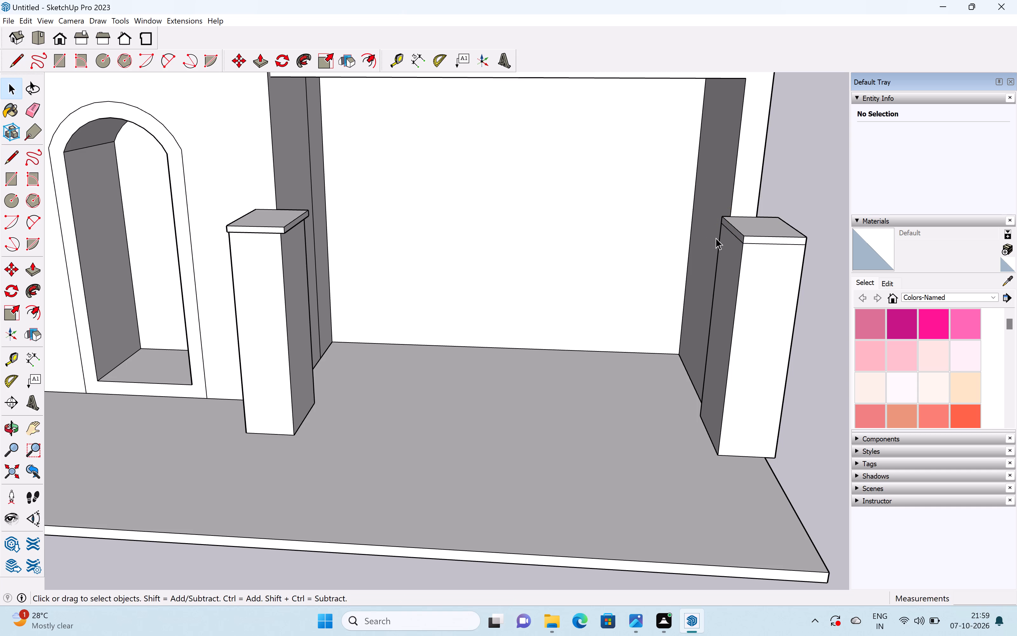
Pull the second pillar's top band outward on the front, about 3 5/16" on the inner side and 2" on the outer side.
key("p")
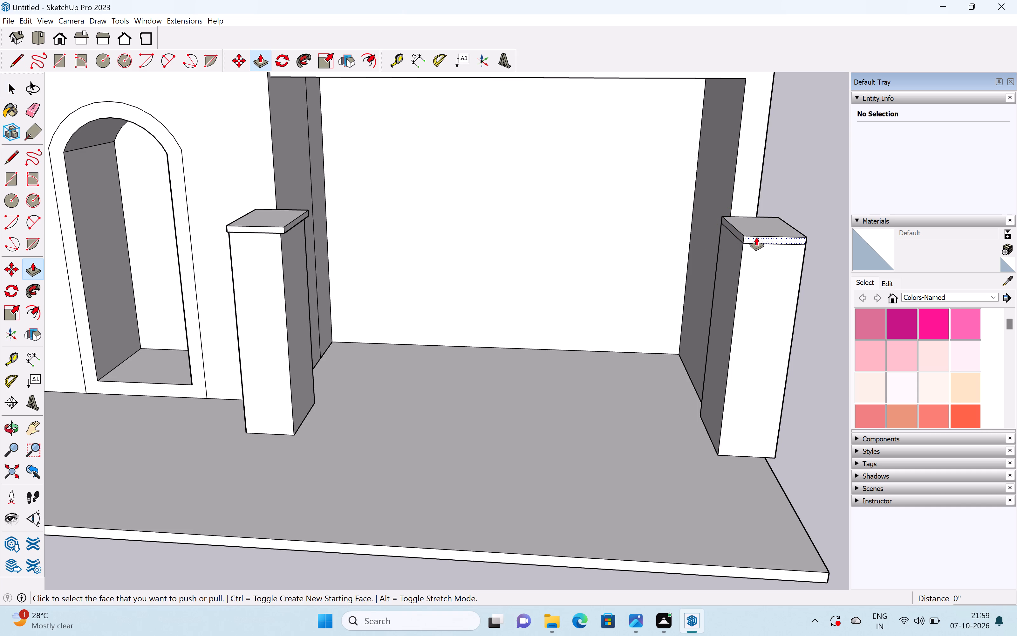
left_click_drag(756, 237, 758, 245)
left_click_drag(739, 236, 728, 237)
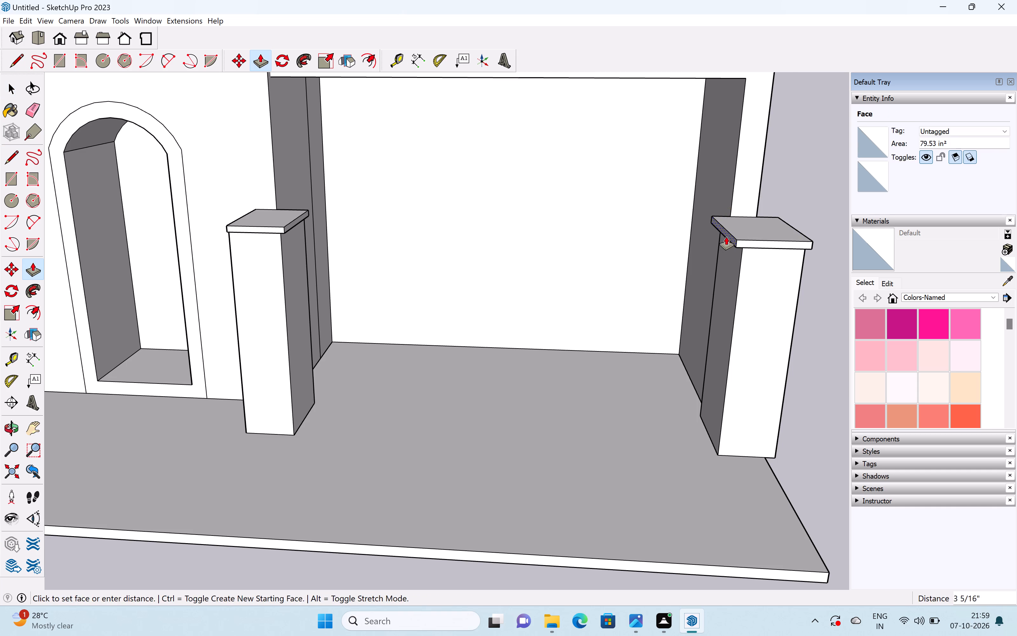
scroll(732, 237, "down", 5)
middle_click_drag(743, 239, 503, 274)
scroll(535, 285, "down", 3)
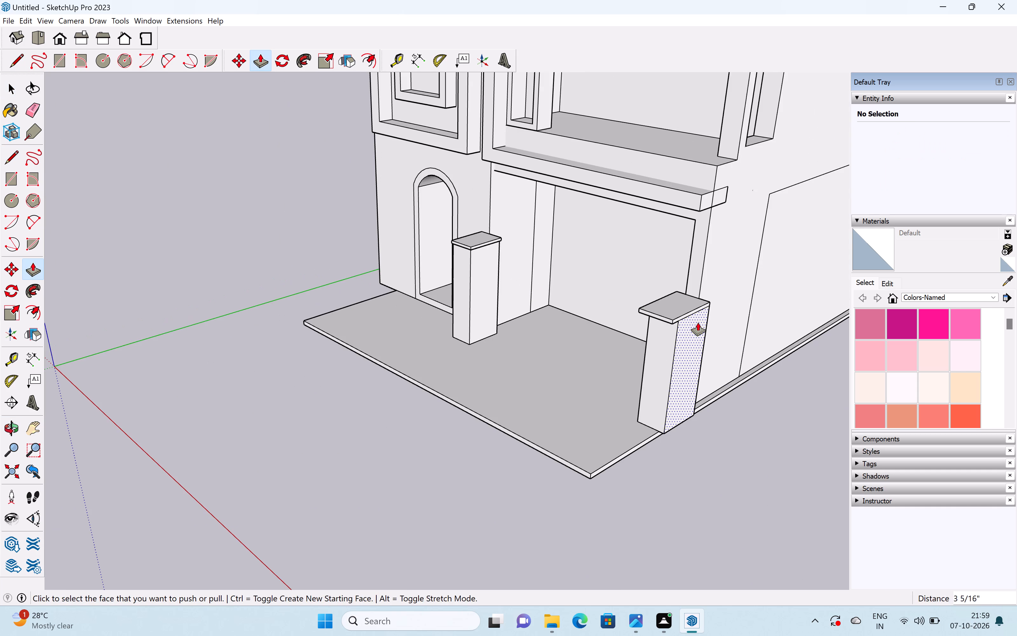
scroll(698, 322, "up", 3)
left_click_drag(683, 311, 687, 313)
scroll(690, 314, "down", 3)
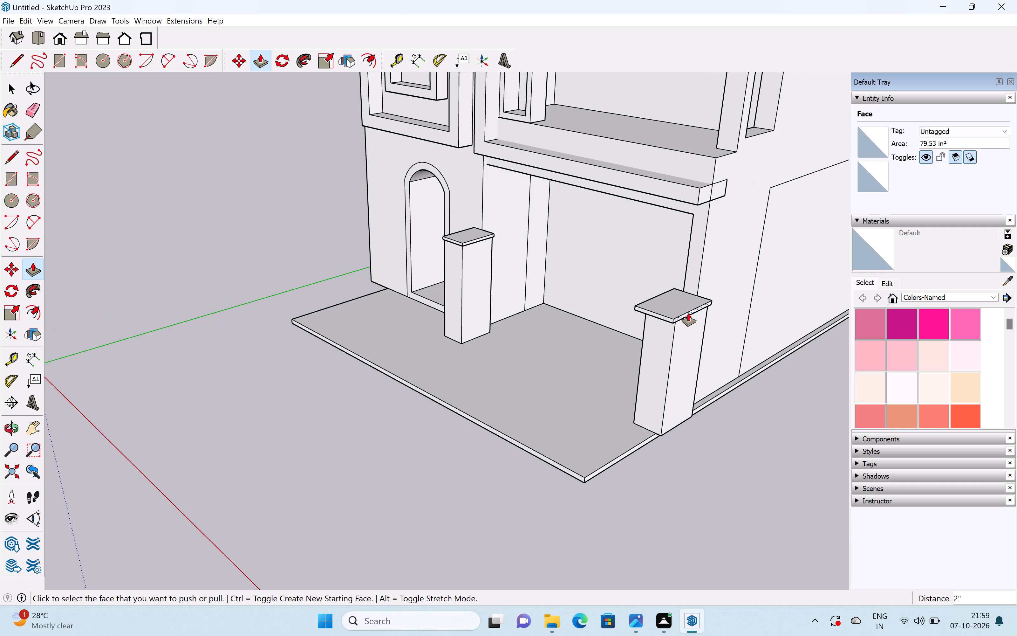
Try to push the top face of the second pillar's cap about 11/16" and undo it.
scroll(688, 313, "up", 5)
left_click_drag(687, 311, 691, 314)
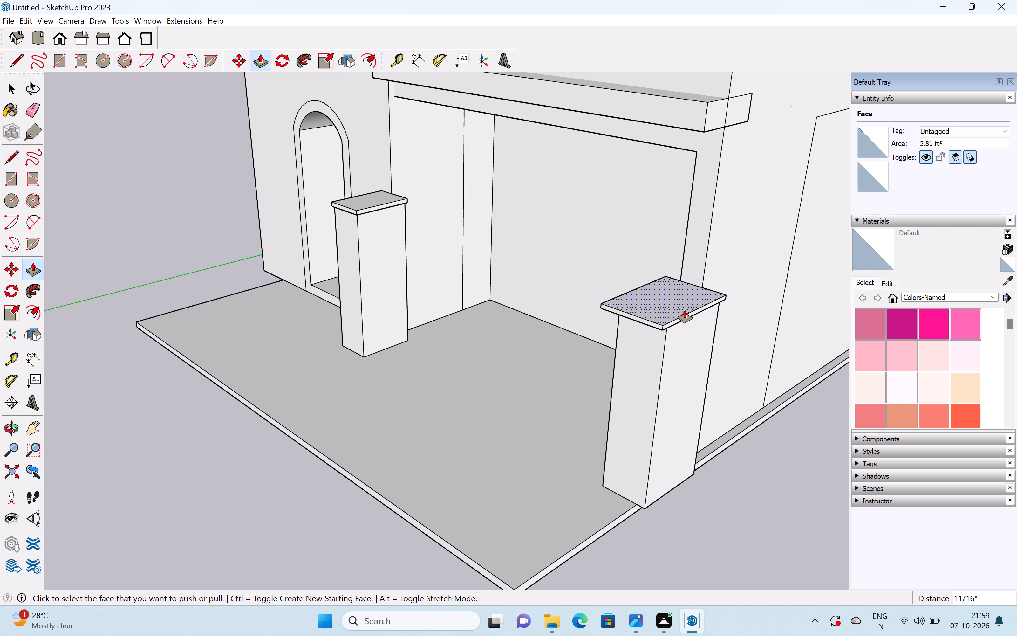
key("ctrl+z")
Refine the second pillar's cap by adjusting its outer side, pushing its front back about 1 13/16" and reducing its inner-side overhang.
scroll(685, 309, "up", 1, "ctrl")
middle_click_drag(685, 308, 654, 210)
scroll(705, 287, "up", 4)
left_click_drag(682, 257, 684, 258)
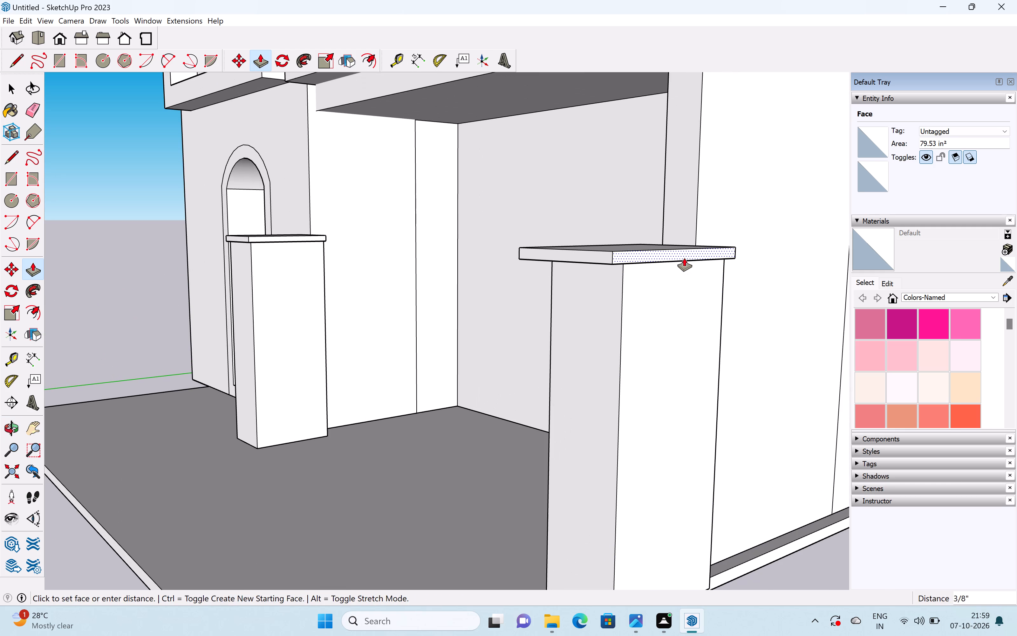
left_click_drag(684, 258, 685, 259)
left_click_drag(600, 255, 607, 253)
scroll(613, 258, "down", 5)
middle_click_drag(485, 309, 769, 284)
scroll(659, 234, "up", 7)
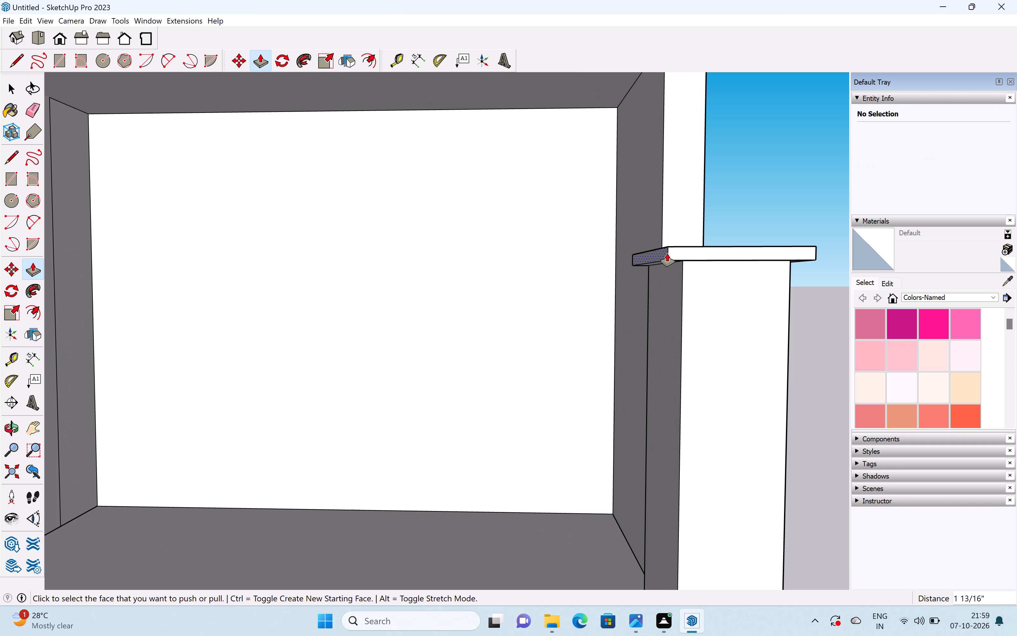
left_click_drag(667, 253, 674, 254)
scroll(668, 259, "down", 13)
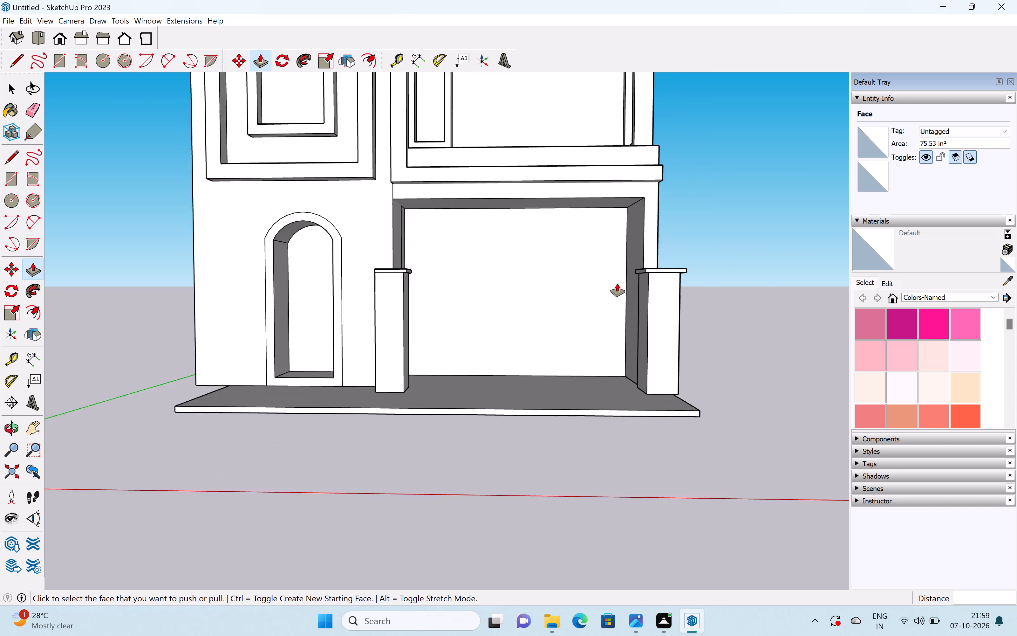
Examine the front facade and both capped pillars from several angles.
key("space")
left_click_drag(741, 311, 745, 316)
scroll(590, 335, "up", 1)
scroll(589, 335, "down", 4)
middle_click_drag(590, 338, 536, 356)
scroll(536, 356, "up", 1)
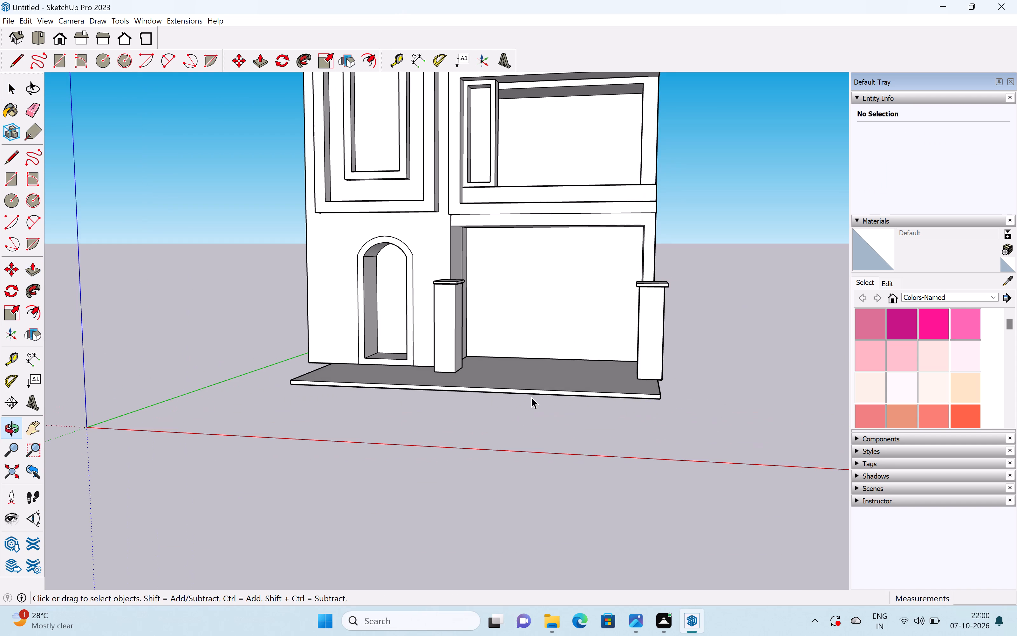
key("space")
left_click(530, 447)
scroll(523, 397, "down", 5)
middle_click_drag(473, 393, 582, 367)
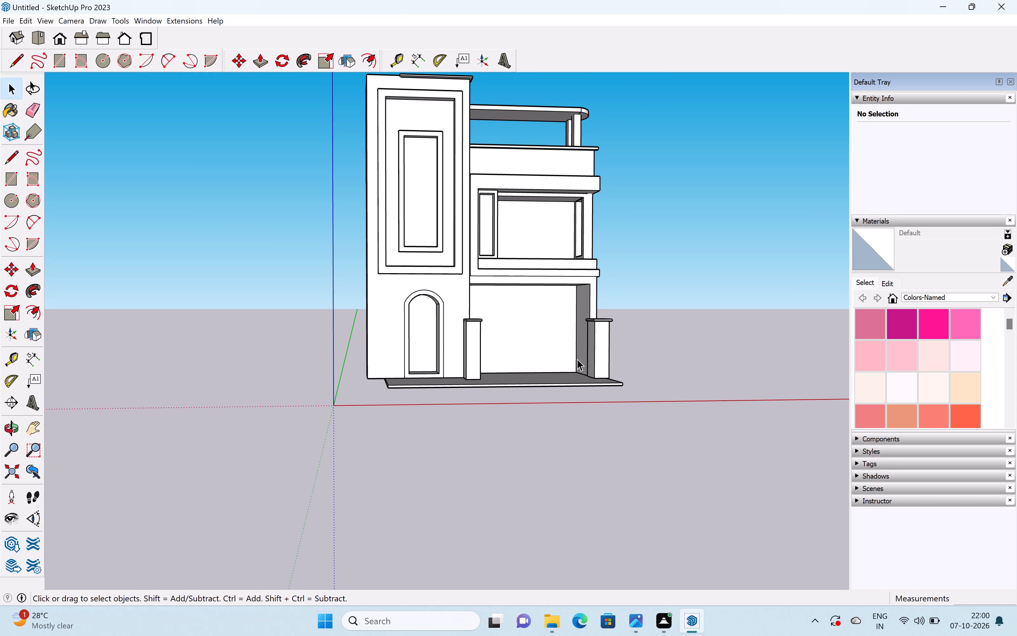
middle_click_drag(577, 359, 529, 366)
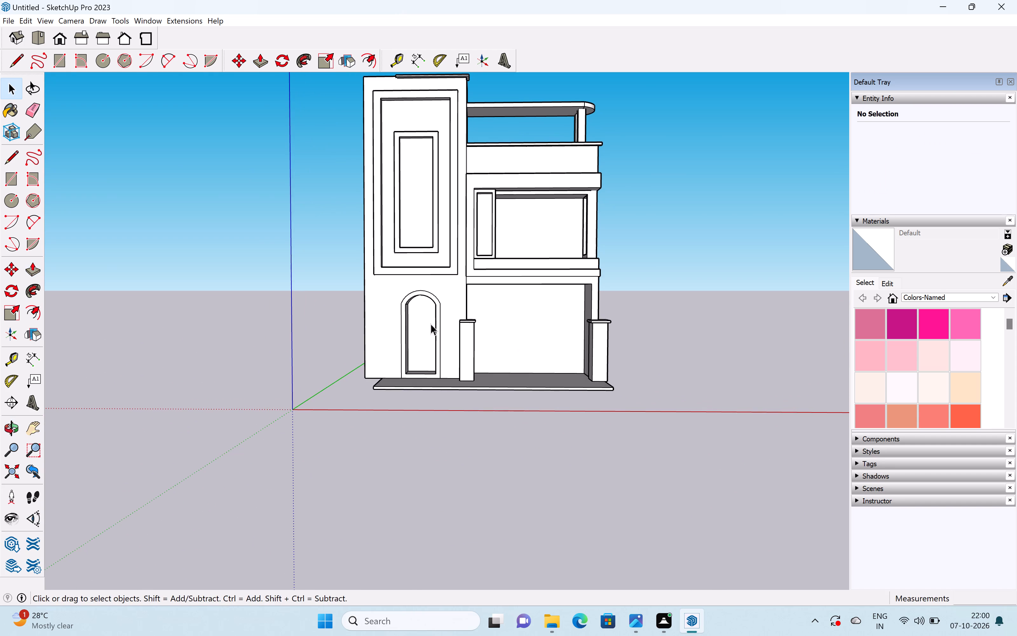
Pull the tower-corner pillar's cap outward on the arched-doorway side so that it overhangs the pillar.
scroll(447, 319, "up", 7)
middle_click_drag(470, 335, 524, 326)
scroll(452, 322, "up", 13)
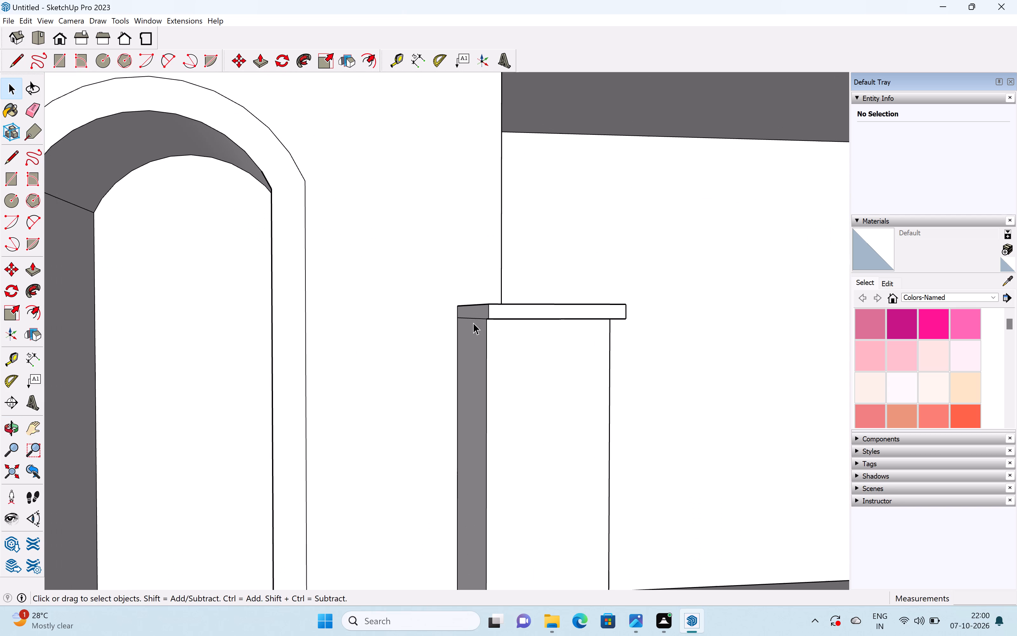
key("p")
left_click_drag(480, 314, 471, 315)
scroll(470, 314, "down", 15)
key("space")
scroll(472, 335, "down", 6)
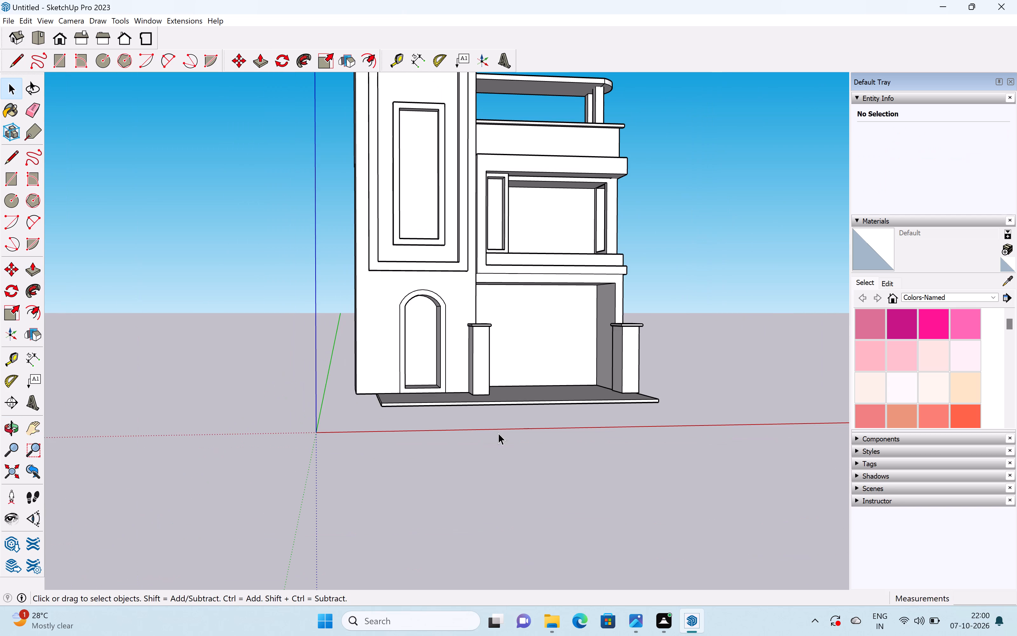
Draw a horizontal rectangle at the tower's base, from its outer front corner forward and partly across the porch slab.
left_click(497, 438)
scroll(482, 351, "down", 1)
middle_click_drag(478, 348, 443, 351)
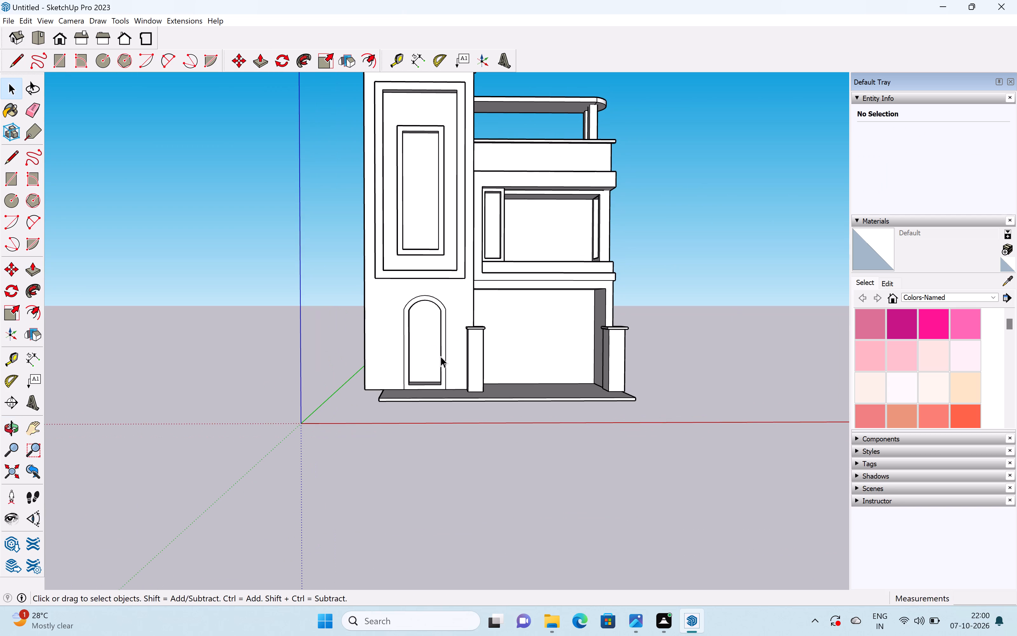
scroll(440, 356, "down", 3)
middle_click_drag(438, 358, 488, 353, "shift")
scroll(473, 366, "up", 7)
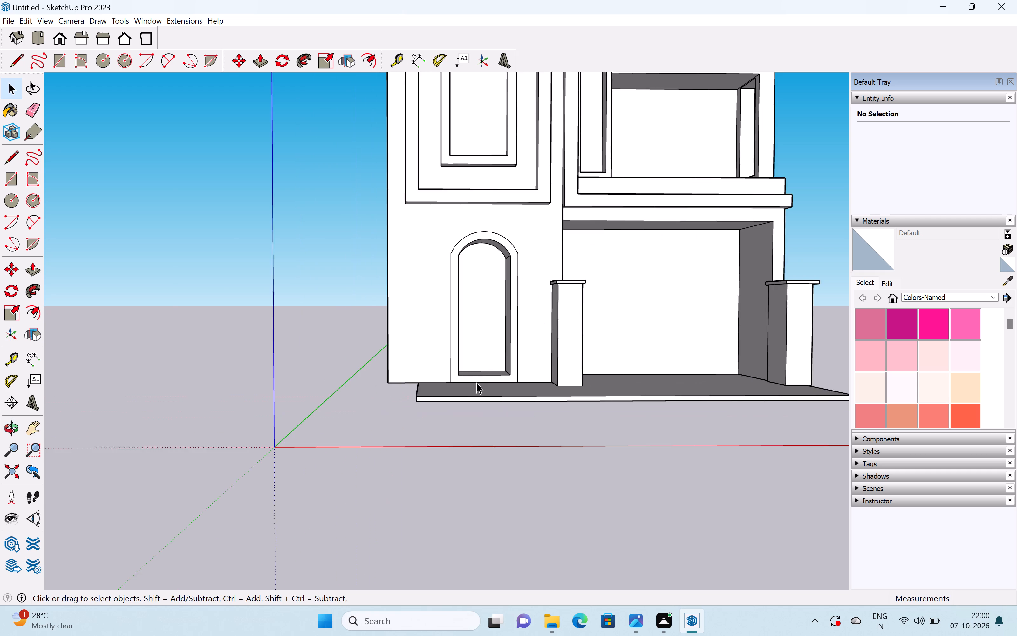
scroll(476, 383, "up", 2)
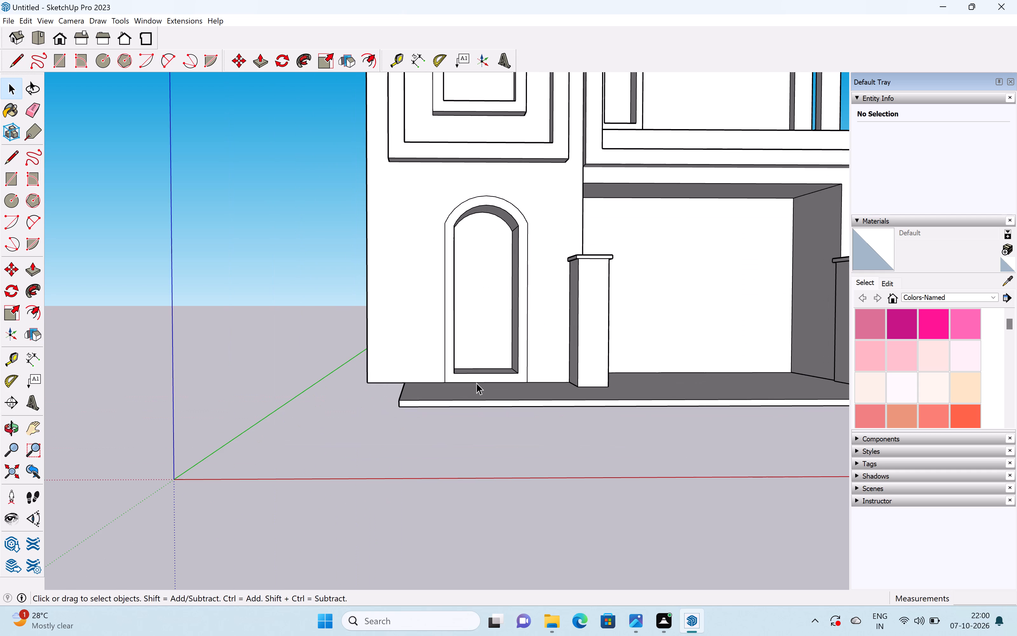
key("r")
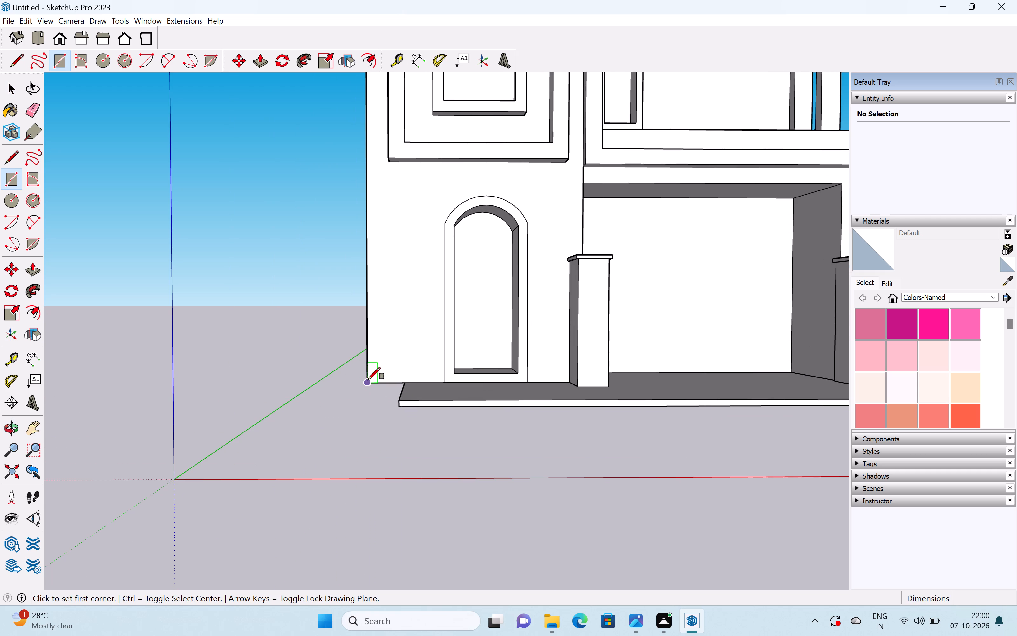
left_click(368, 380)
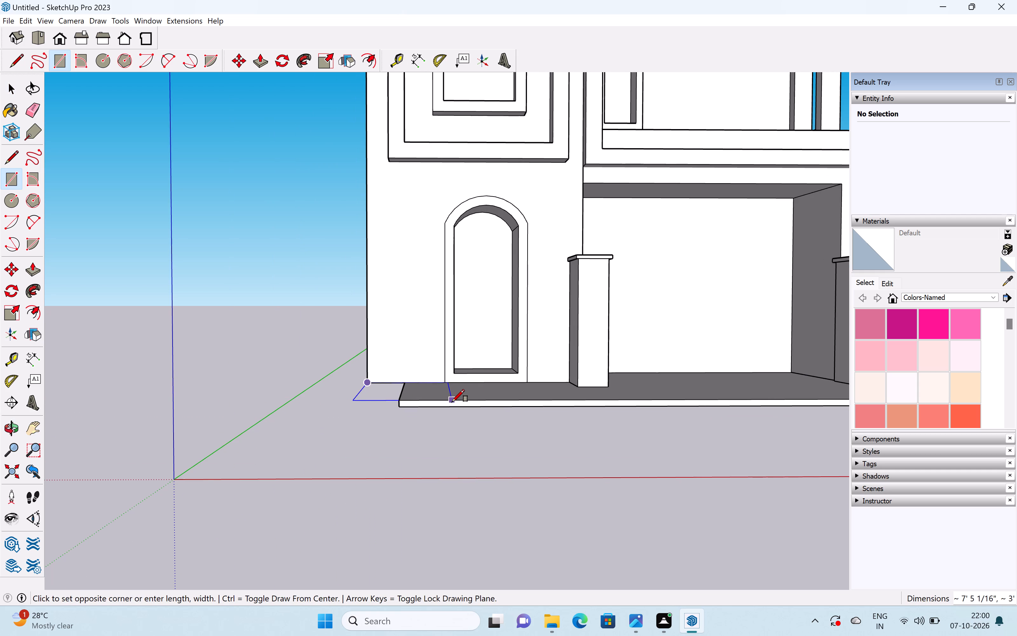
left_click(463, 400)
key("space")
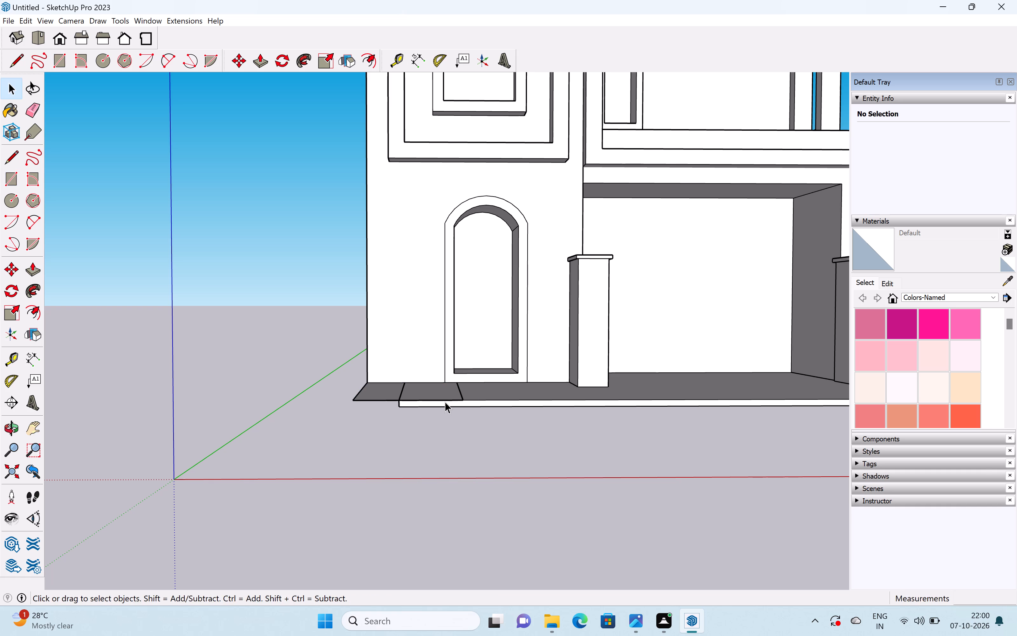
Extrude the tower-base rectangle up about 1' 1 1/2" and extend its underside down about 3 3/8".
key("p")
left_click_drag(436, 391, 441, 361)
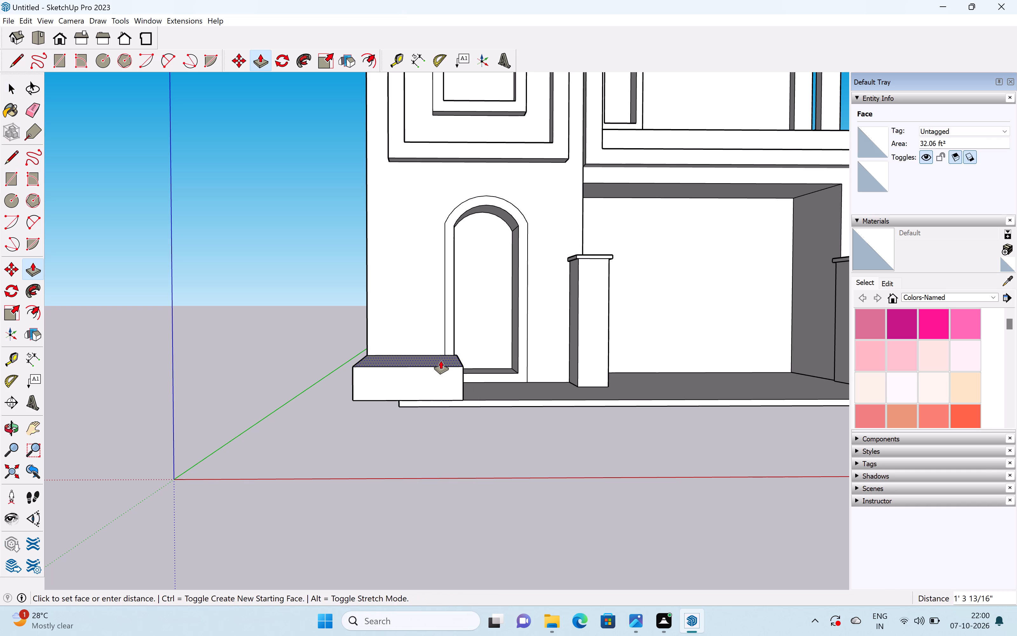
left_click_drag(441, 361, 441, 365)
middle_click_drag(431, 401, 431, 279)
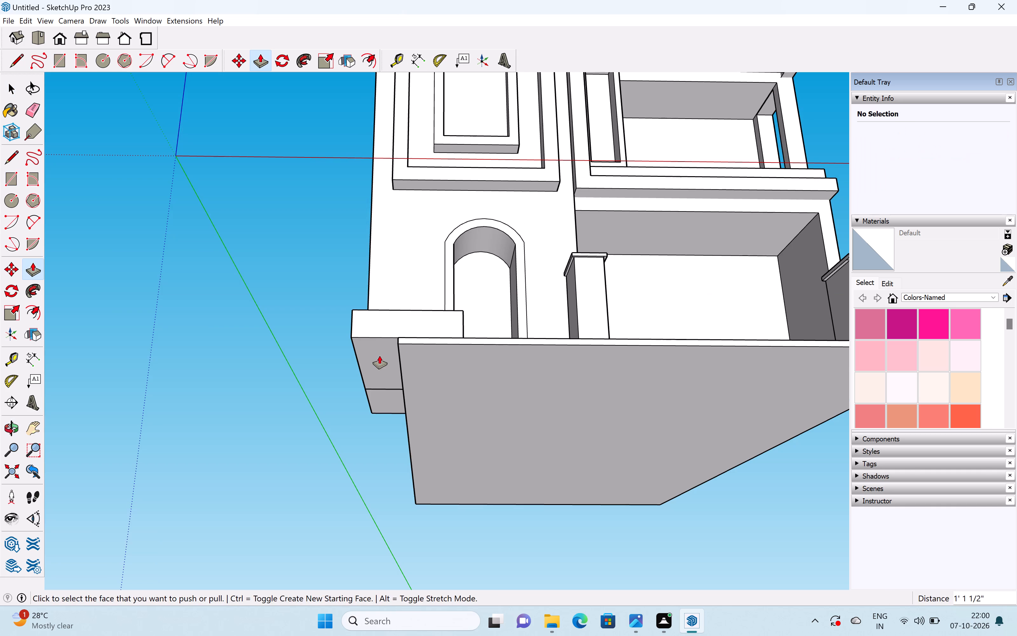
left_click_drag(380, 348, 380, 355)
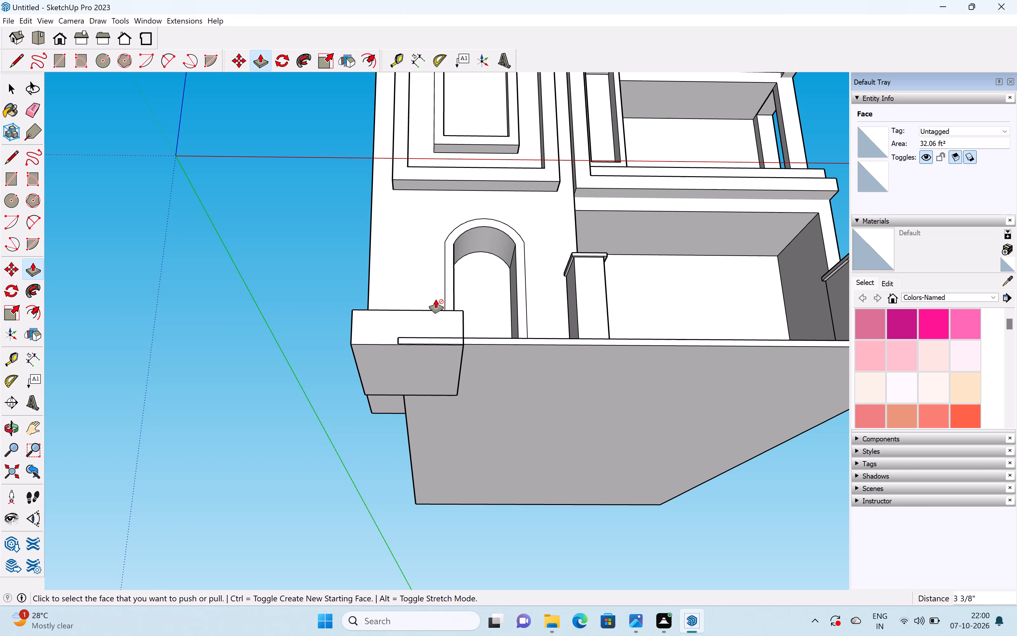
Examine the new tower-base block and the porch slab from above and below.
middle_click_drag(436, 304, 397, 478)
middle_click_drag(409, 412, 407, 414)
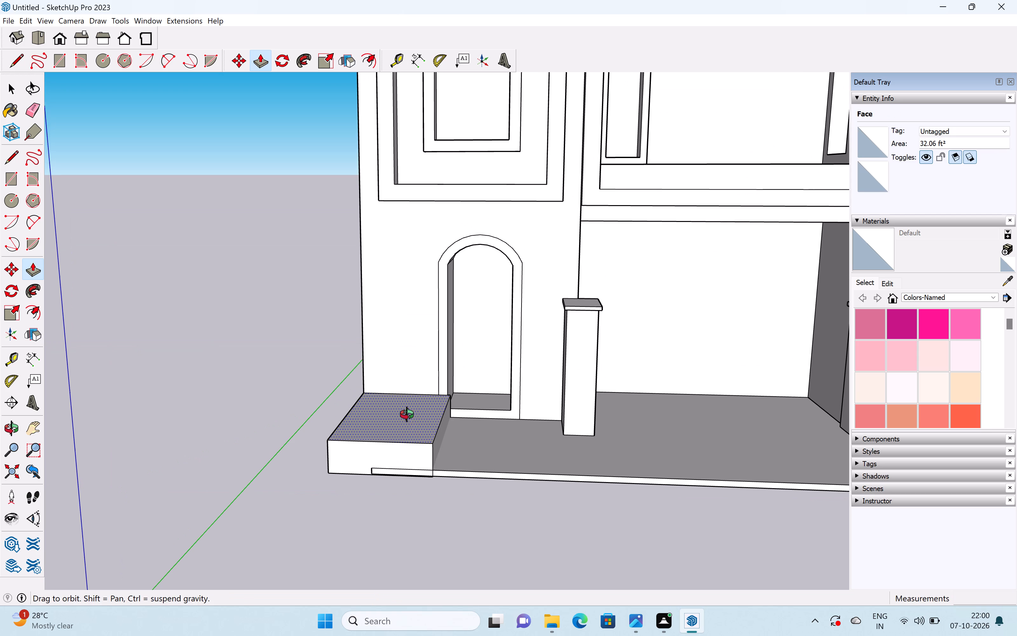
middle_click_drag(407, 414, 336, 424)
scroll(386, 422, "down", 6)
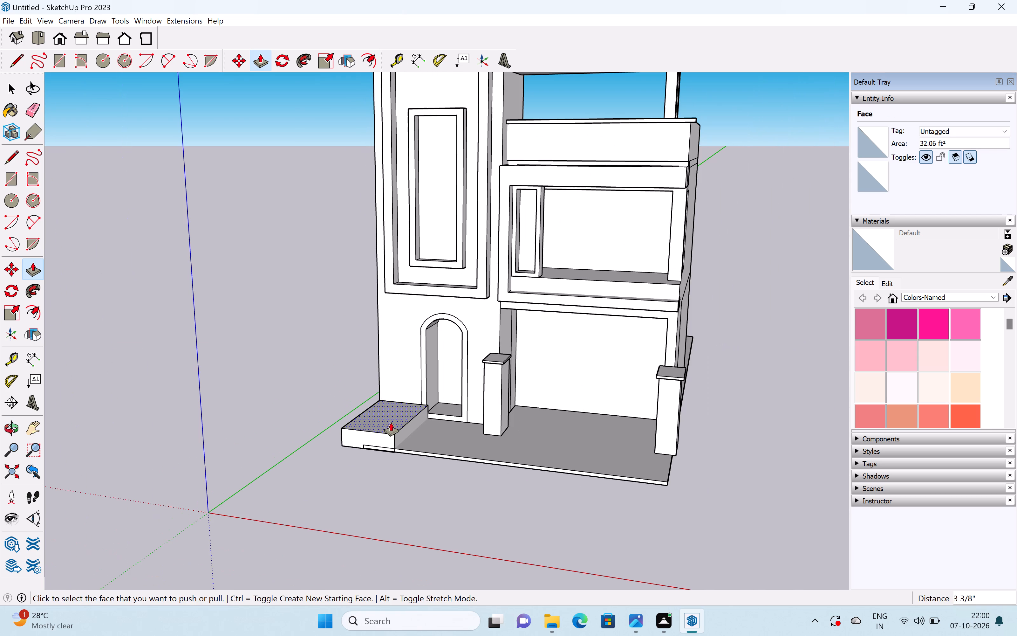
middle_click_drag(416, 438, 464, 286)
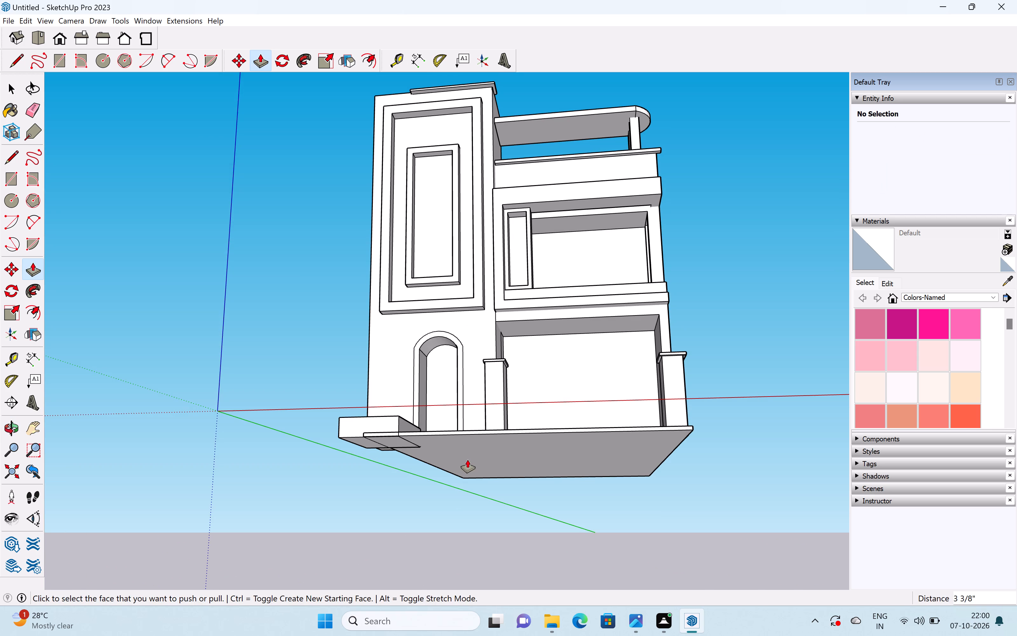
left_click_drag(467, 445, 465, 465)
key("space")
scroll(462, 454, "down", 4)
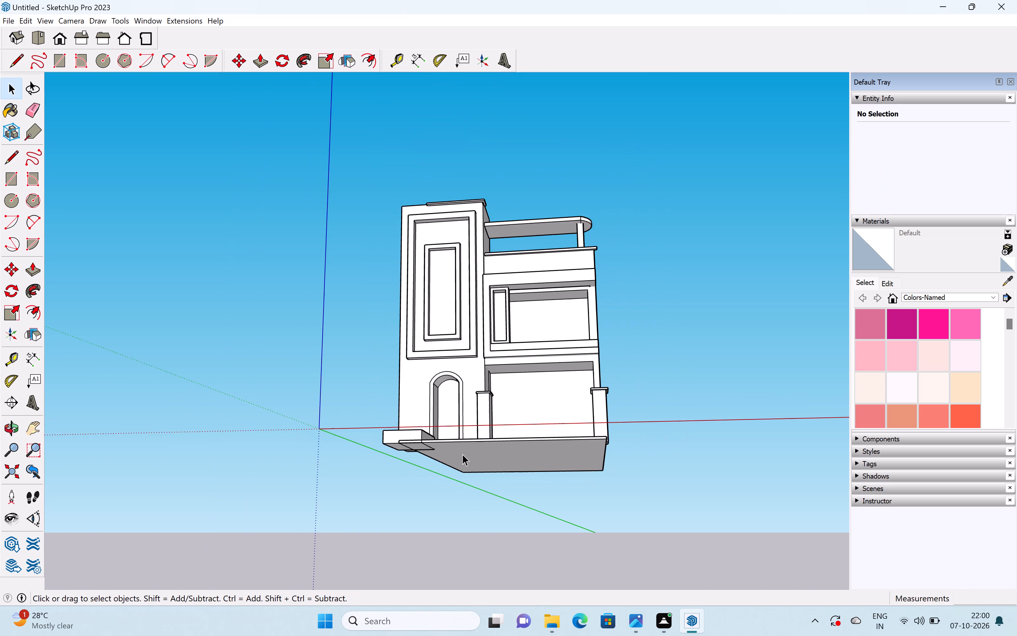
middle_click_drag(463, 451, 503, 294, "shift")
middle_click_drag(503, 294, 530, 415)
scroll(529, 414, "up", 1)
scroll(536, 338, "up", 4)
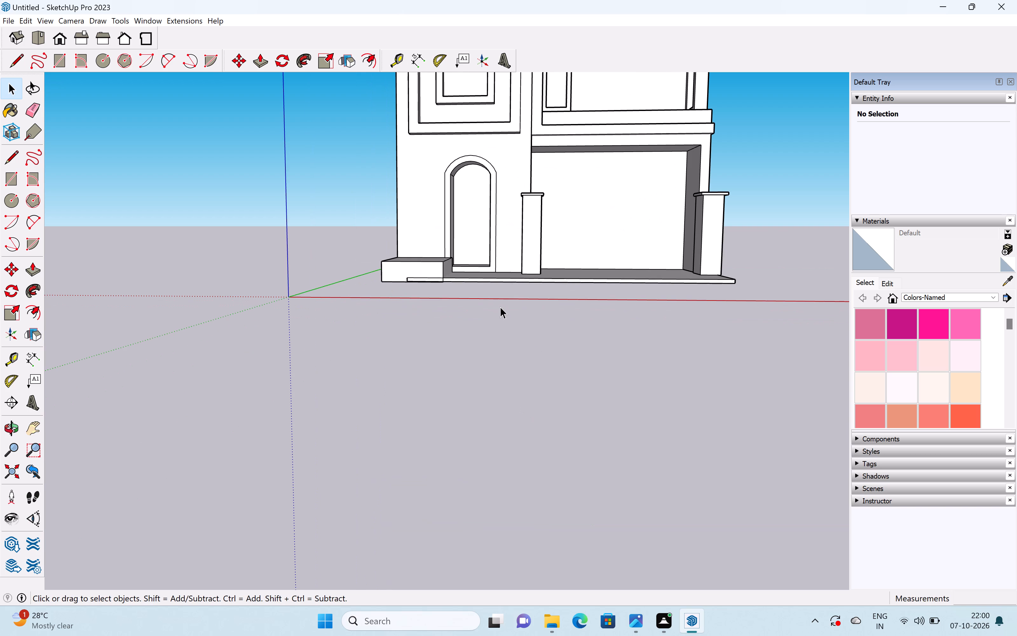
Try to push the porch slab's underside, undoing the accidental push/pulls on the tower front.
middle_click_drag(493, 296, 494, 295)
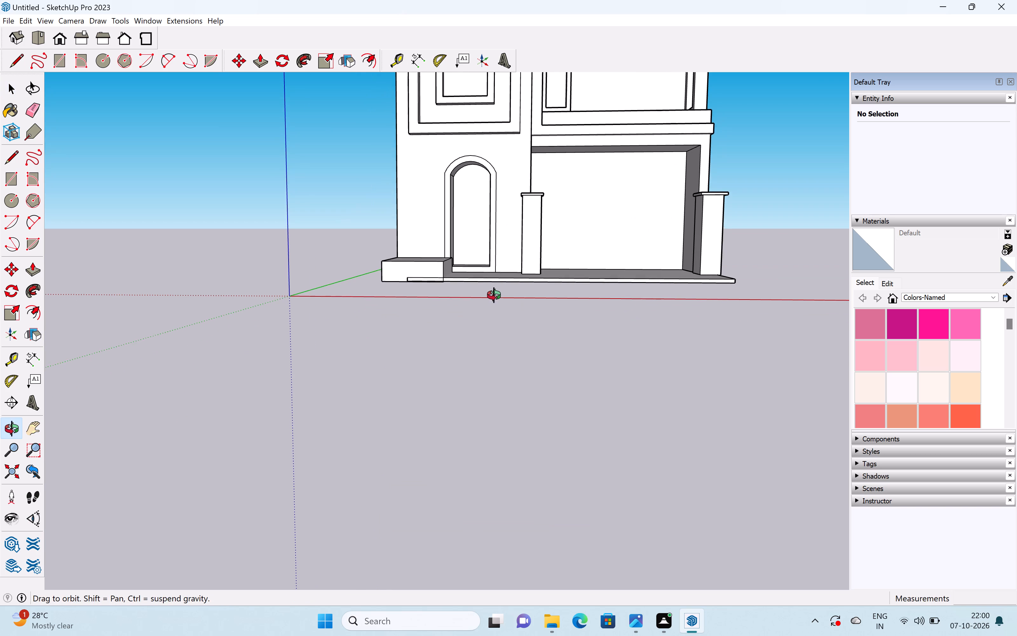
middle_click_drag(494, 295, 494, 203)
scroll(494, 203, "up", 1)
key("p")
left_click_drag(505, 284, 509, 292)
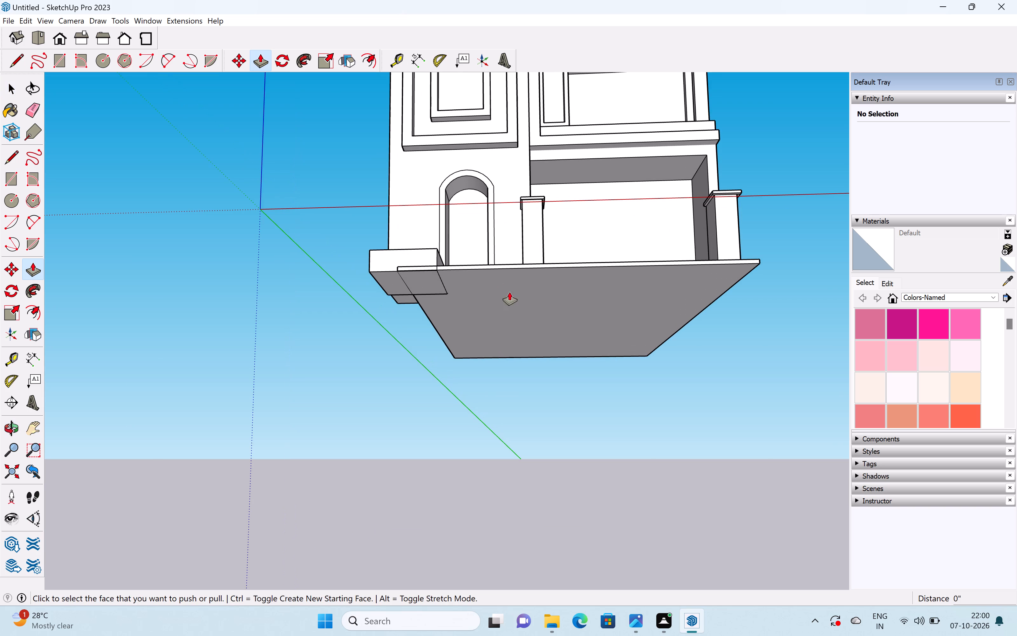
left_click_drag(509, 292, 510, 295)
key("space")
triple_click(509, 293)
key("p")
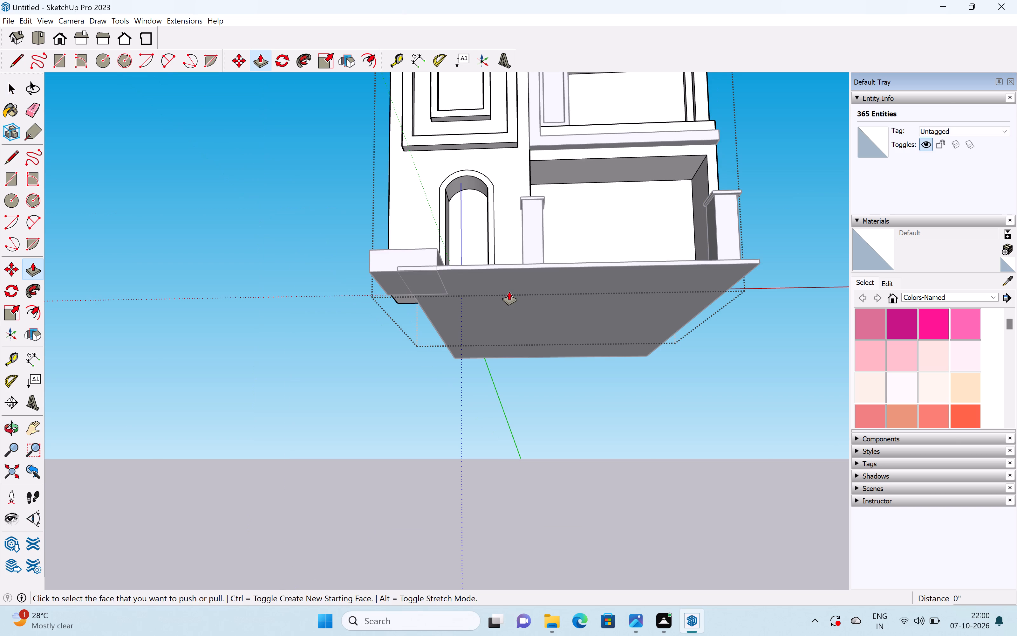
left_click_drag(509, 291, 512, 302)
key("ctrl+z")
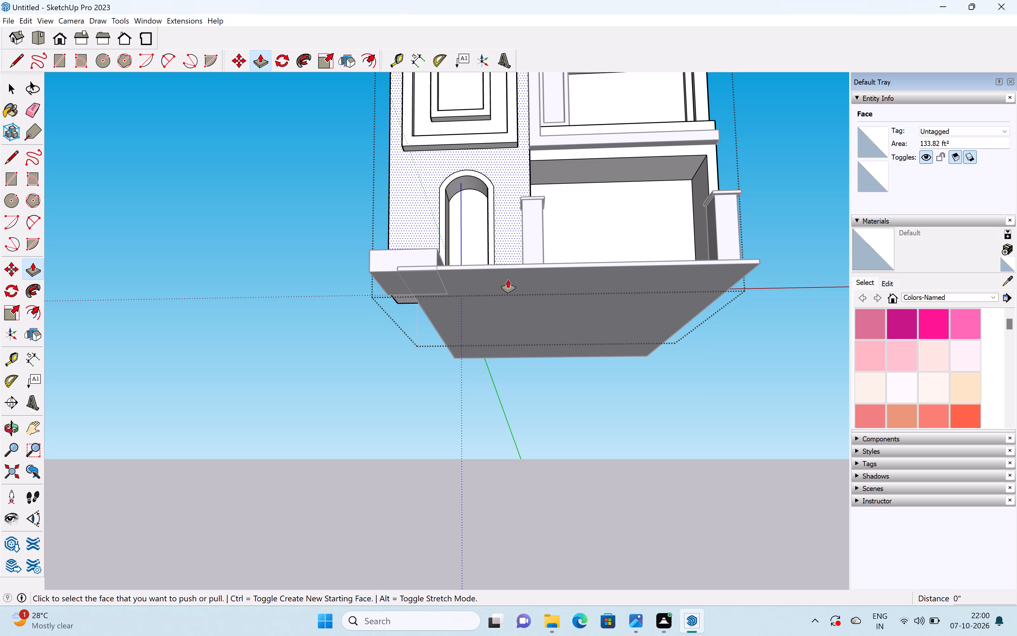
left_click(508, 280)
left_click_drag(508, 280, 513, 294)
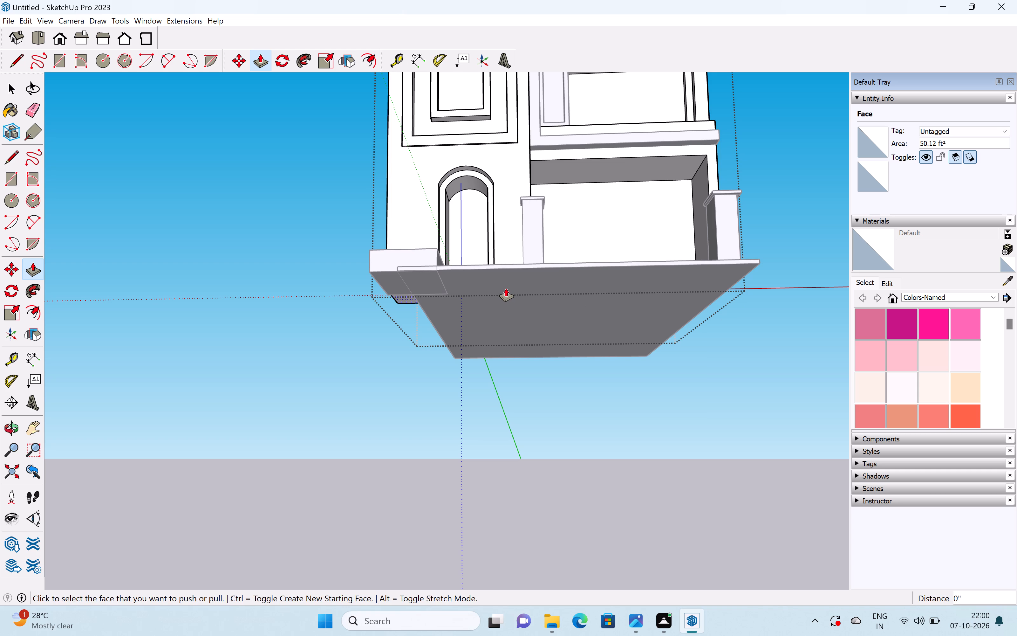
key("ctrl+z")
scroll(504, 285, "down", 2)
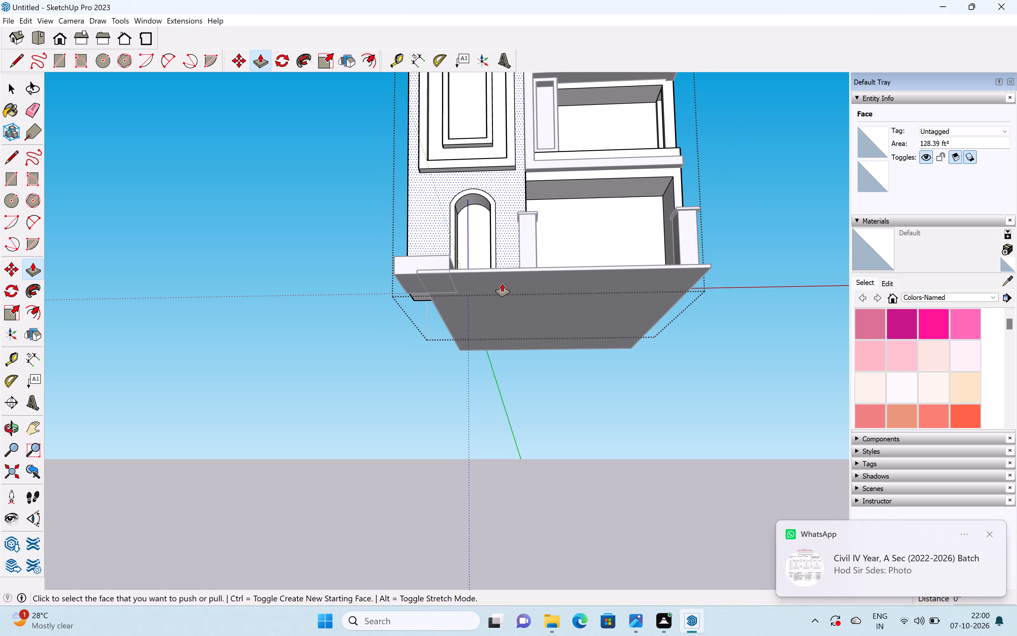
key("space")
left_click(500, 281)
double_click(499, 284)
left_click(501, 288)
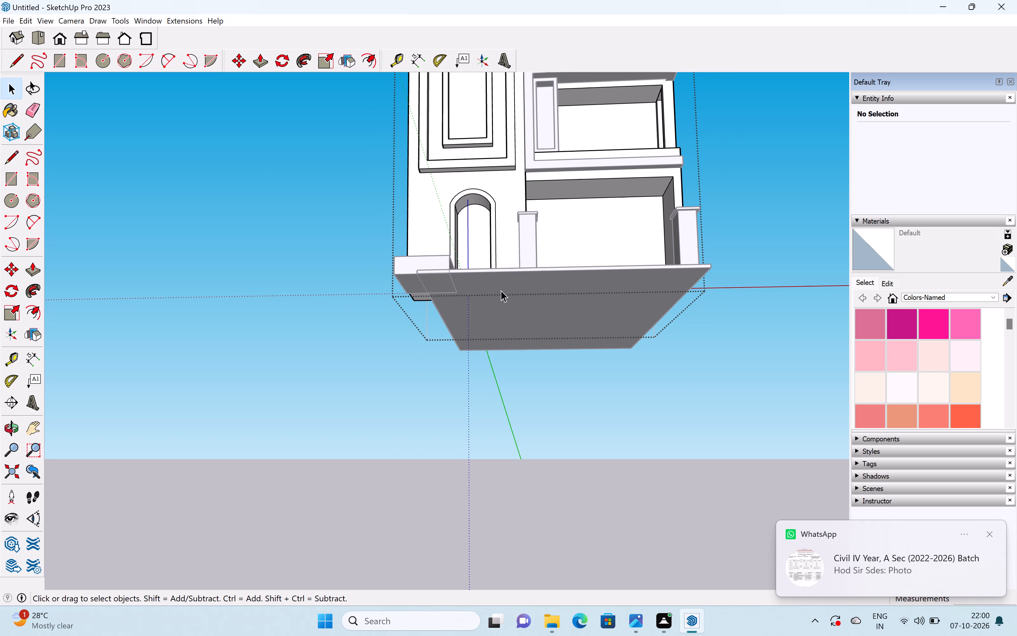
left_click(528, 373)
Push the doorway-side face of the tower-base block inward about 1 5/16".
middle_click_drag(497, 333, 497, 335)
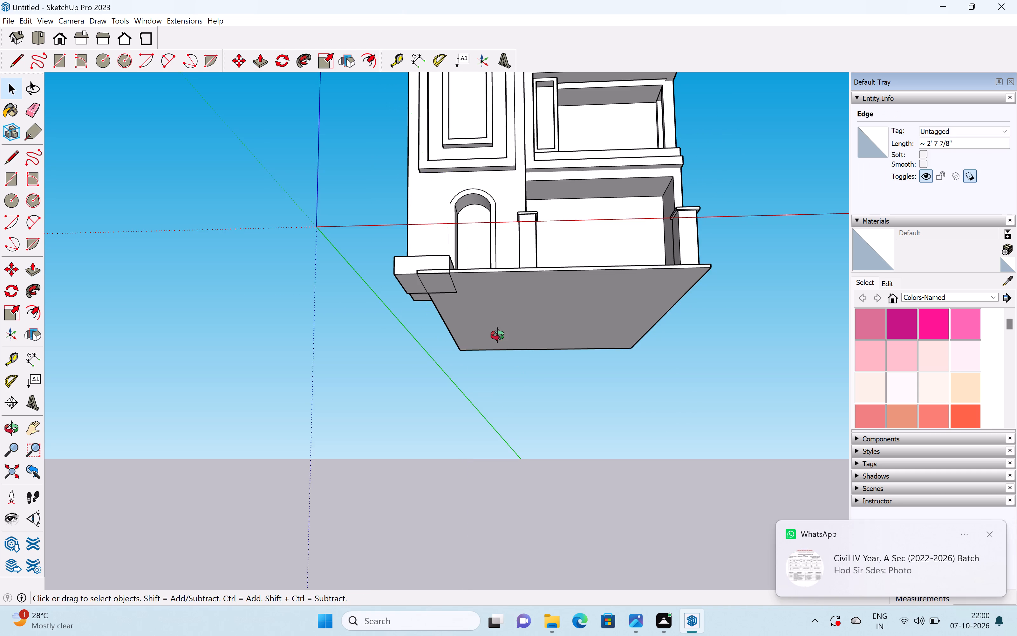
middle_click_drag(497, 335, 507, 460)
middle_click_drag(433, 272, 420, 342)
scroll(420, 342, "up", 7)
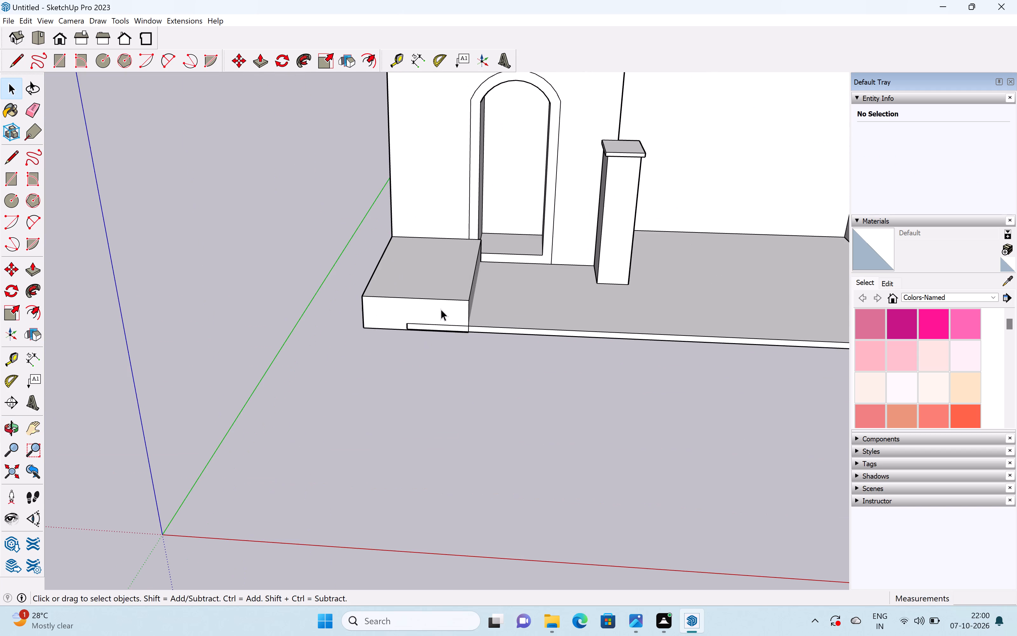
middle_click_drag(441, 309, 388, 287)
scroll(464, 283, "up", 5)
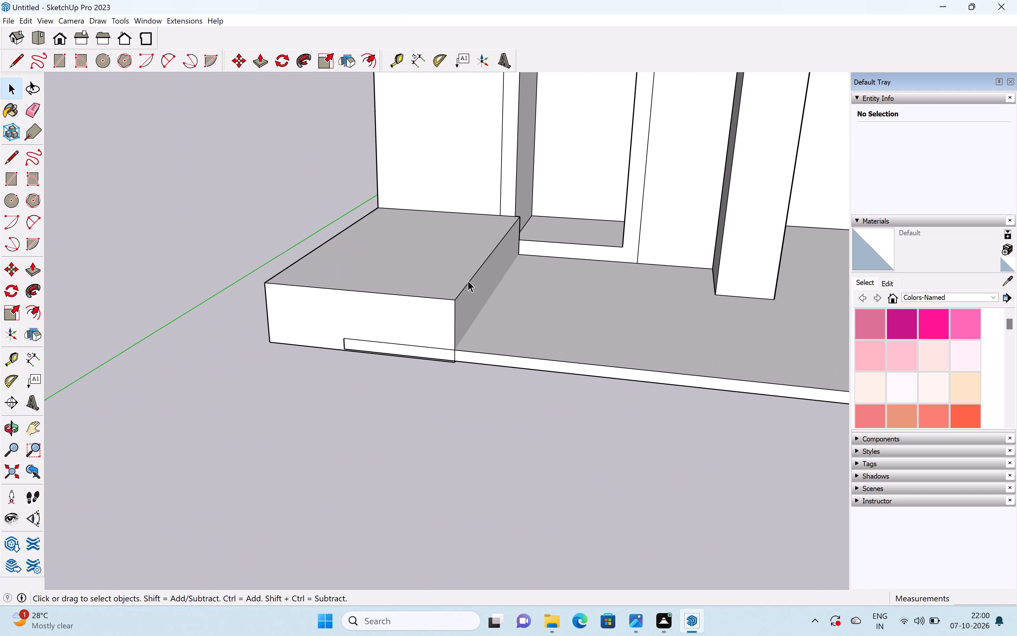
key("p")
left_click_drag(468, 292, 463, 291)
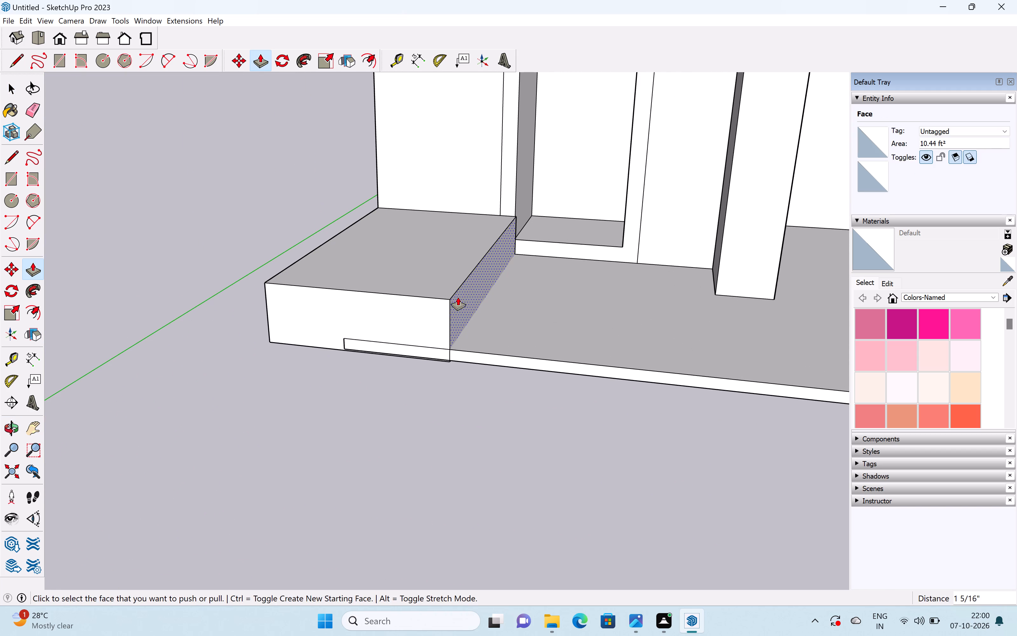
Open the porch slab group, lower the slab's top face about 2 15/16" and close the group.
middle_click_drag(428, 331, 454, 210)
middle_click_drag(455, 209, 423, 333)
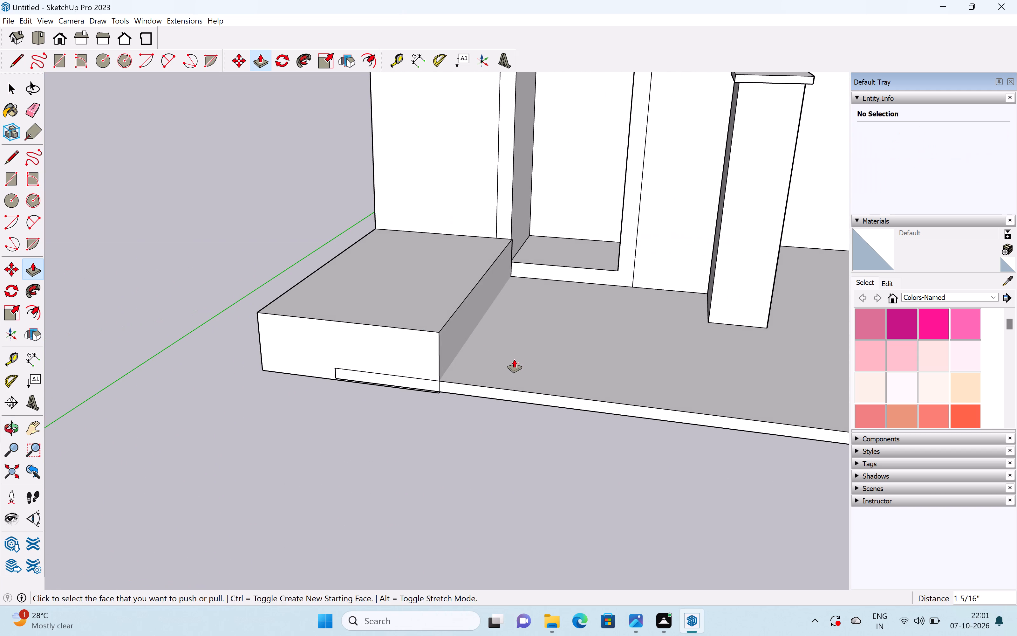
key("space")
left_click(511, 367)
key("p")
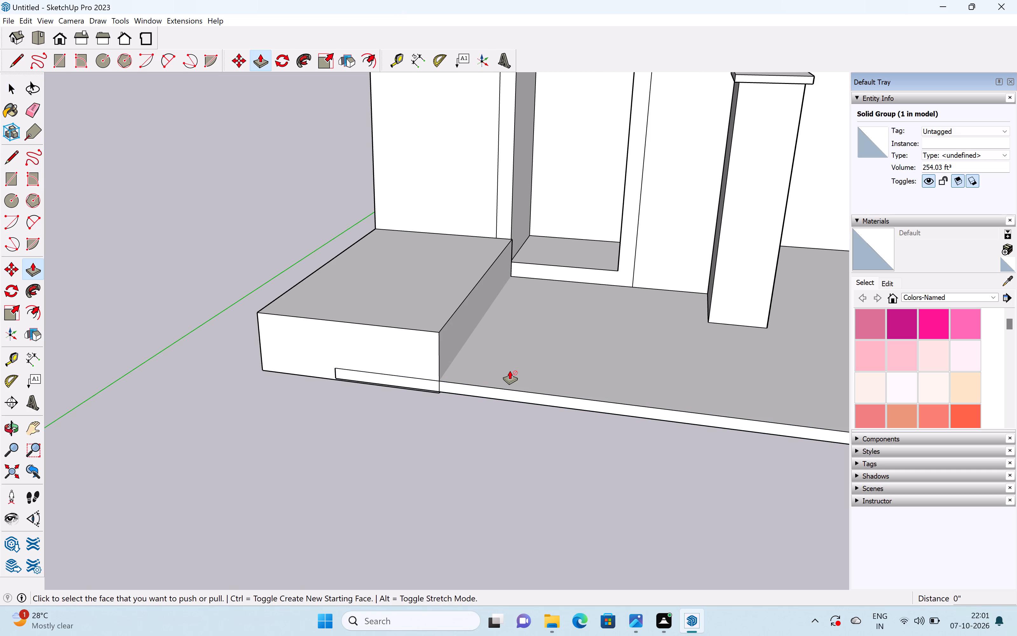
left_click_drag(510, 371, 510, 378)
key("space")
triple_click(514, 375)
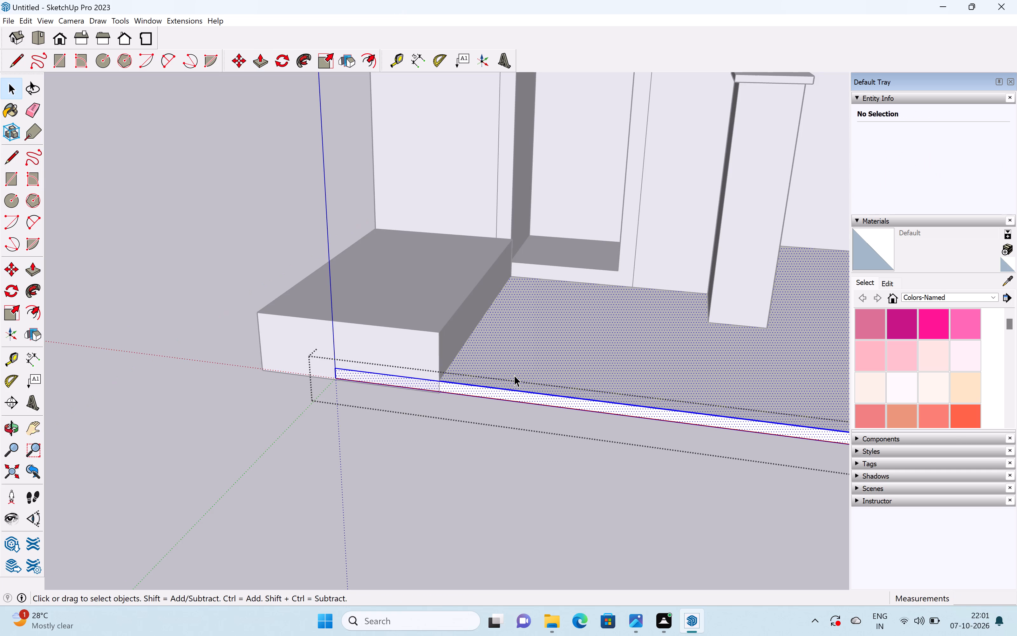
left_click(514, 375)
key("p")
left_click_drag(514, 374, 514, 383)
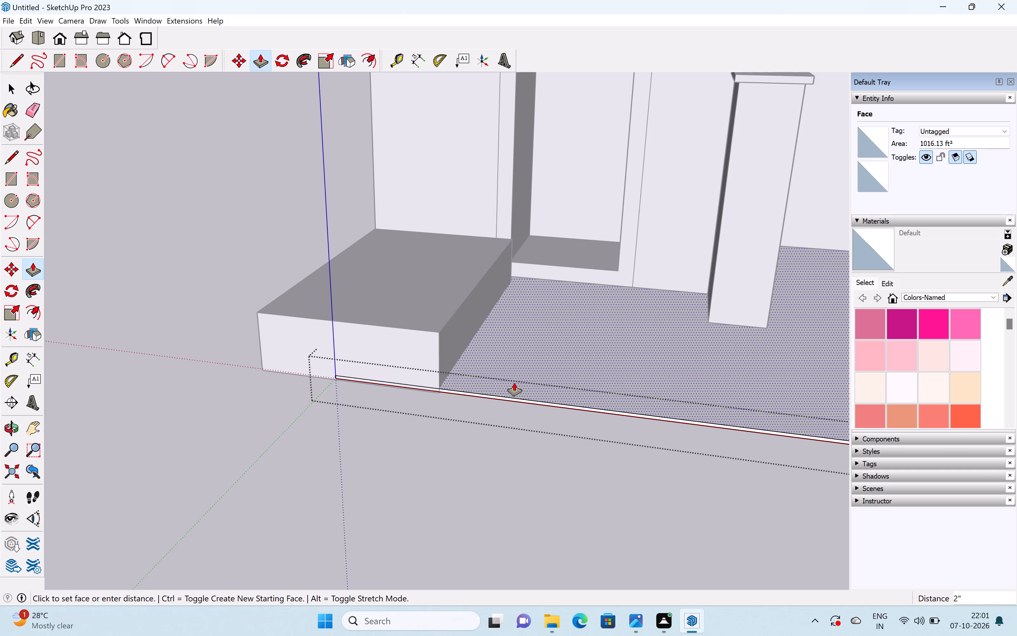
left_click_drag(514, 383, 515, 384)
scroll(510, 373, "down", 5)
middle_click_drag(496, 369, 545, 272)
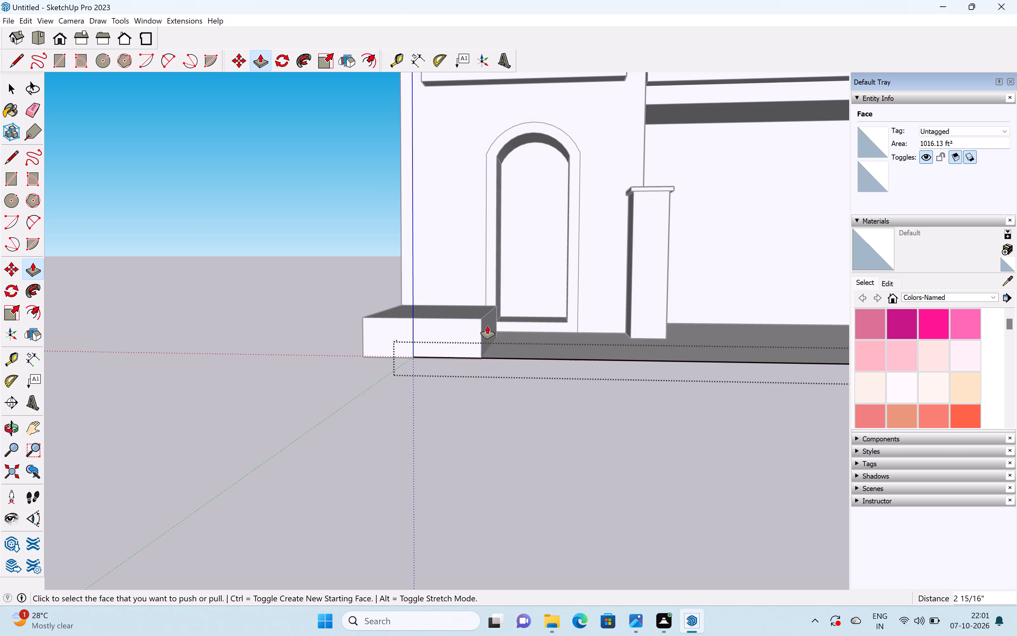
key("space")
left_click(451, 391)
Push the tower-base block's underside upward where it meets the thinned porch slab.
scroll(457, 334, "down", 3)
middle_click_drag(477, 331, 392, 371)
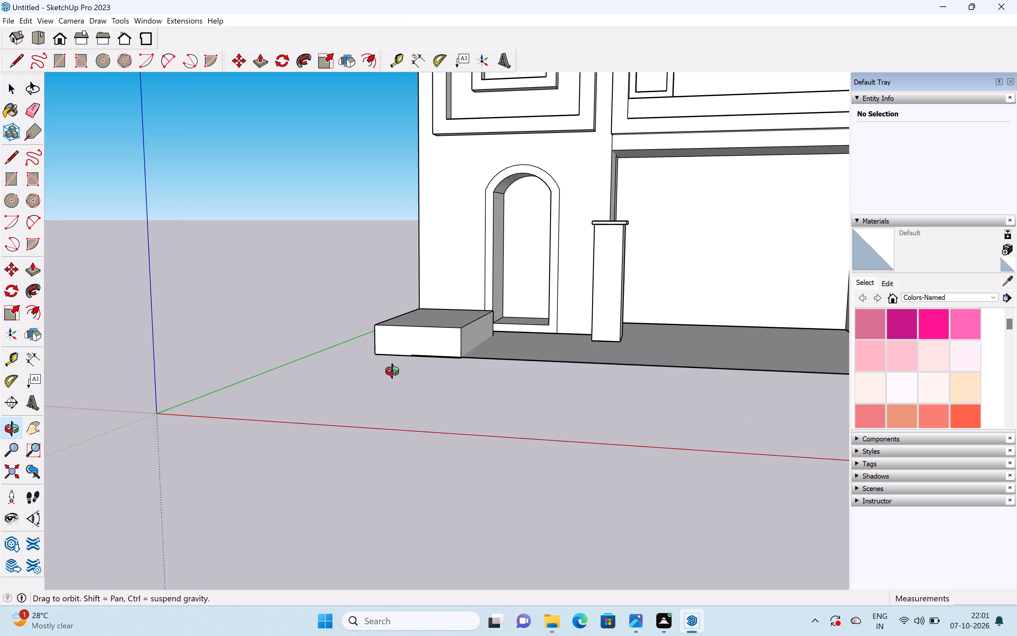
middle_click_drag(392, 371, 369, 385)
middle_click_drag(405, 370, 486, 216)
key("p")
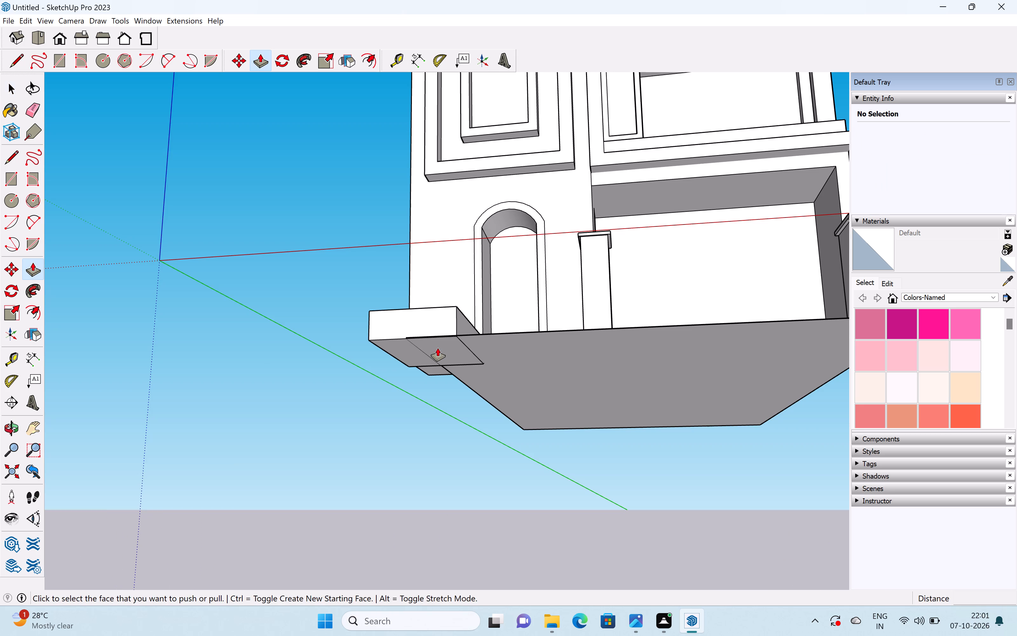
left_click_drag(438, 347, 461, 338)
scroll(459, 334, "down", 5)
key("space")
Push the tower-base block's front face back about 11 9/16" toward the tower.
middle_click_drag(424, 317, 425, 472)
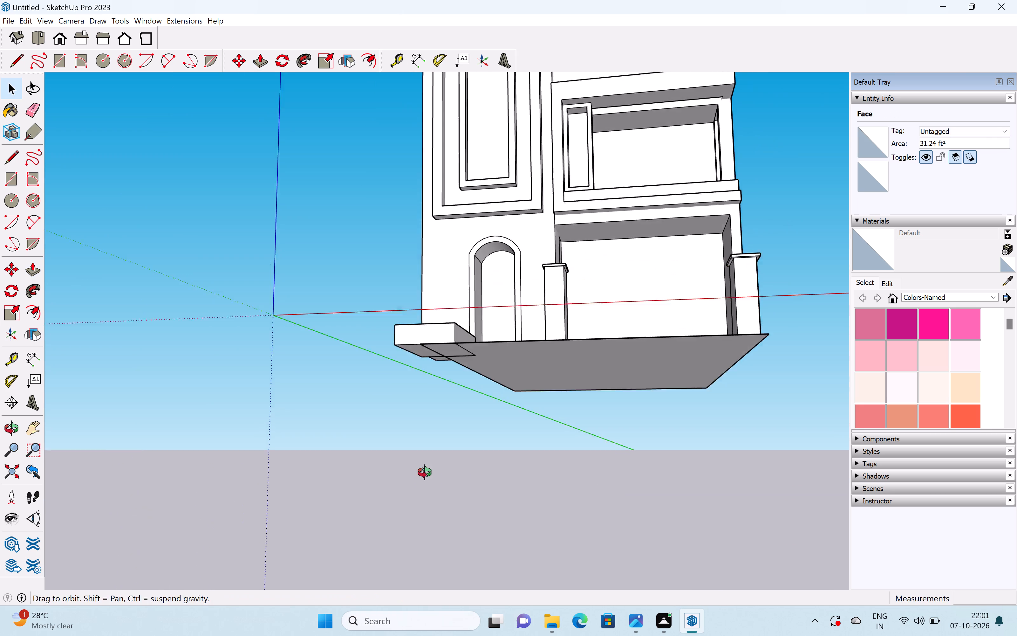
middle_click_drag(425, 472, 430, 497)
left_click(406, 450)
scroll(446, 352, "up", 6)
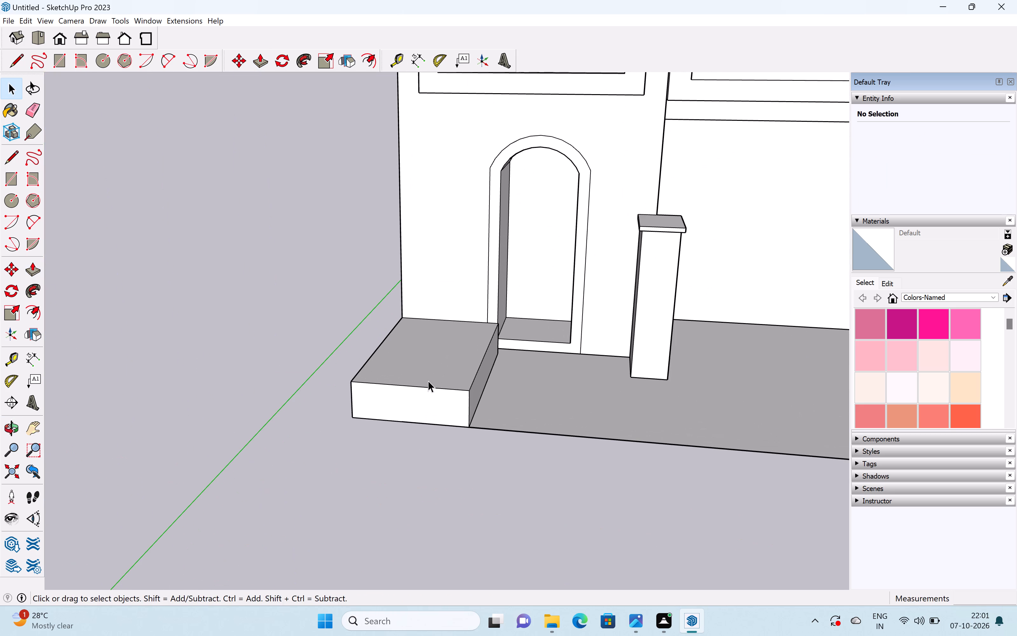
key("p")
left_click_drag(425, 398, 431, 387)
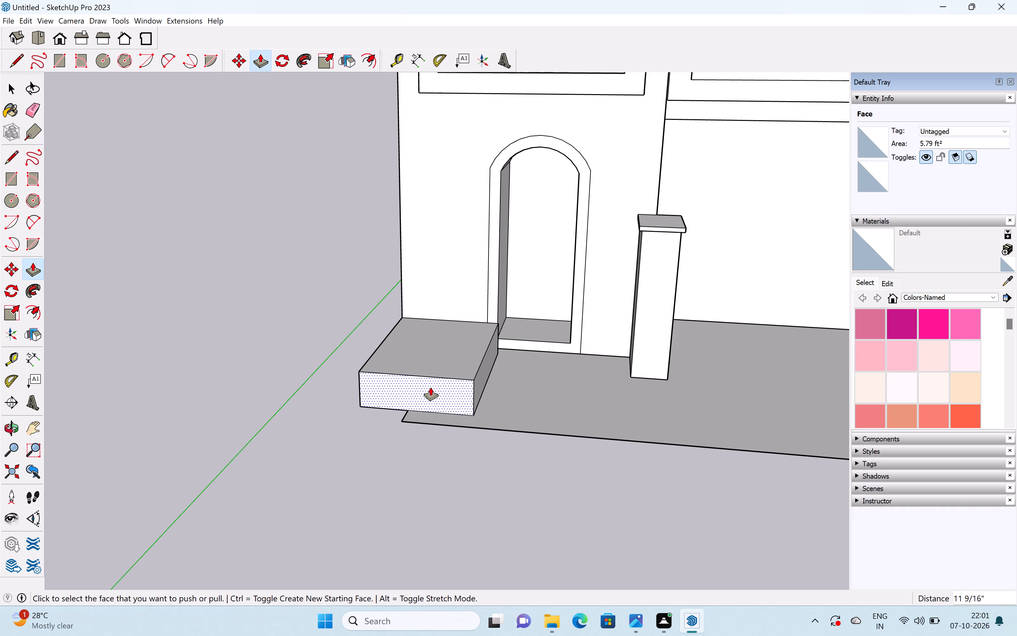
key("space")
Offset the outline of the tower-base block's top face inward about 8 1/4".
middle_click_drag(441, 360, 450, 392)
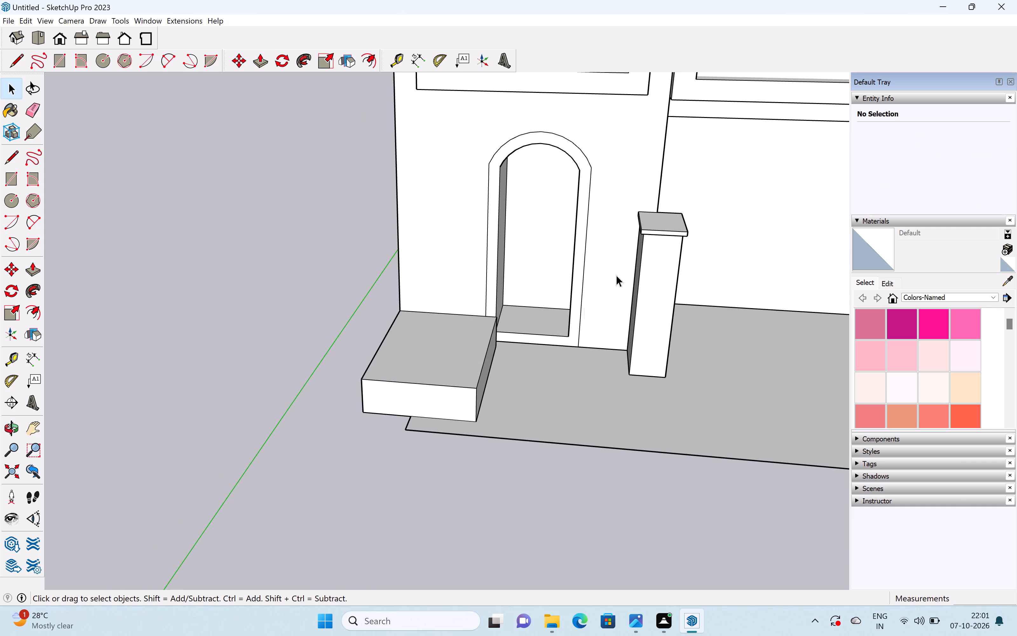
left_click(370, 54)
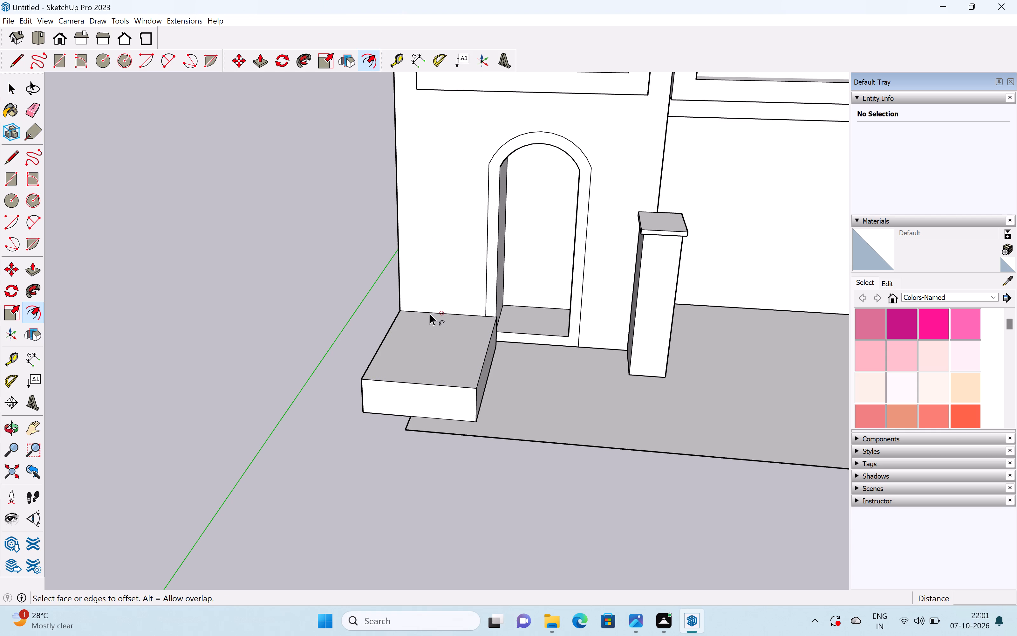
left_click(441, 324)
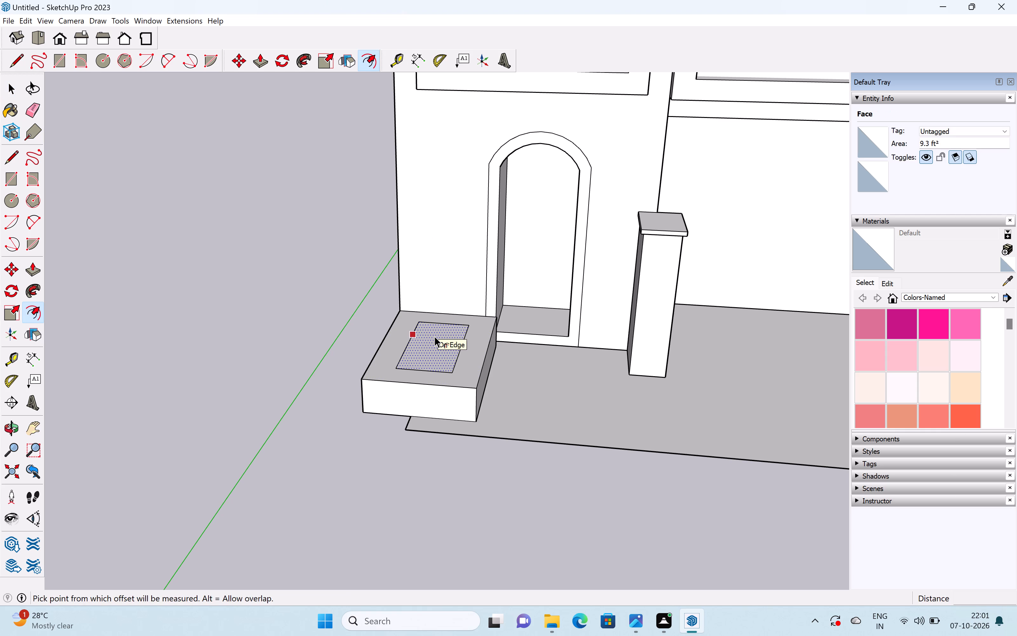
key("ctrl+z")
left_click(441, 321)
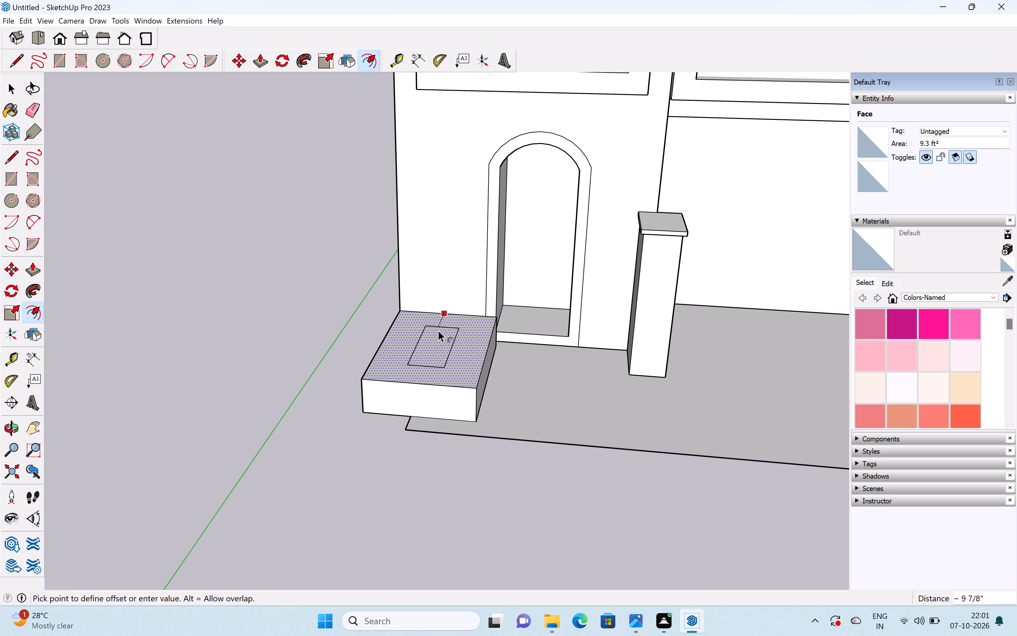
left_click(441, 320)
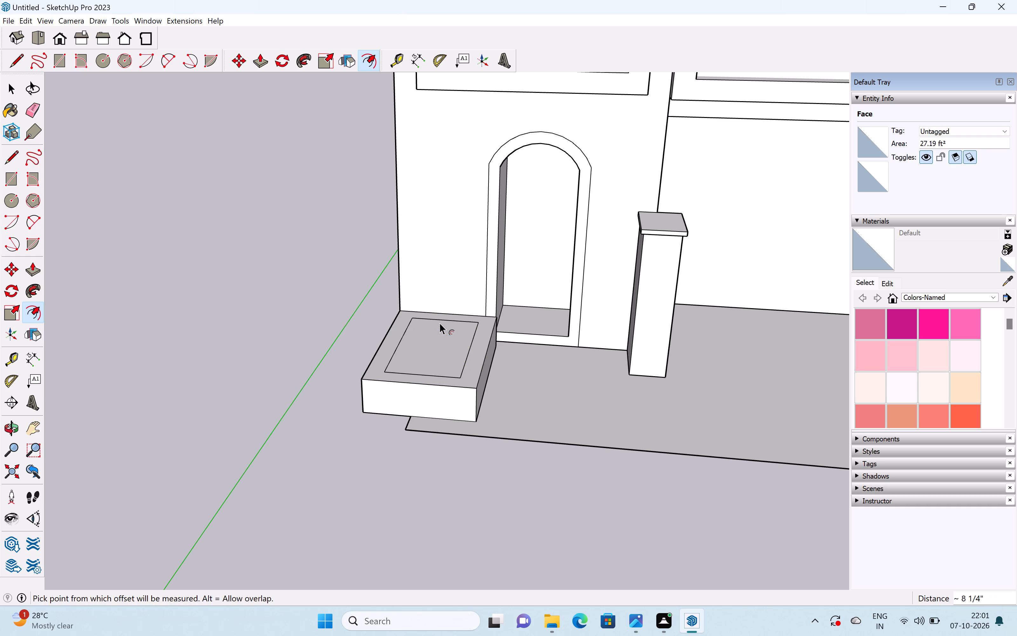
key("space")
key("Escape")
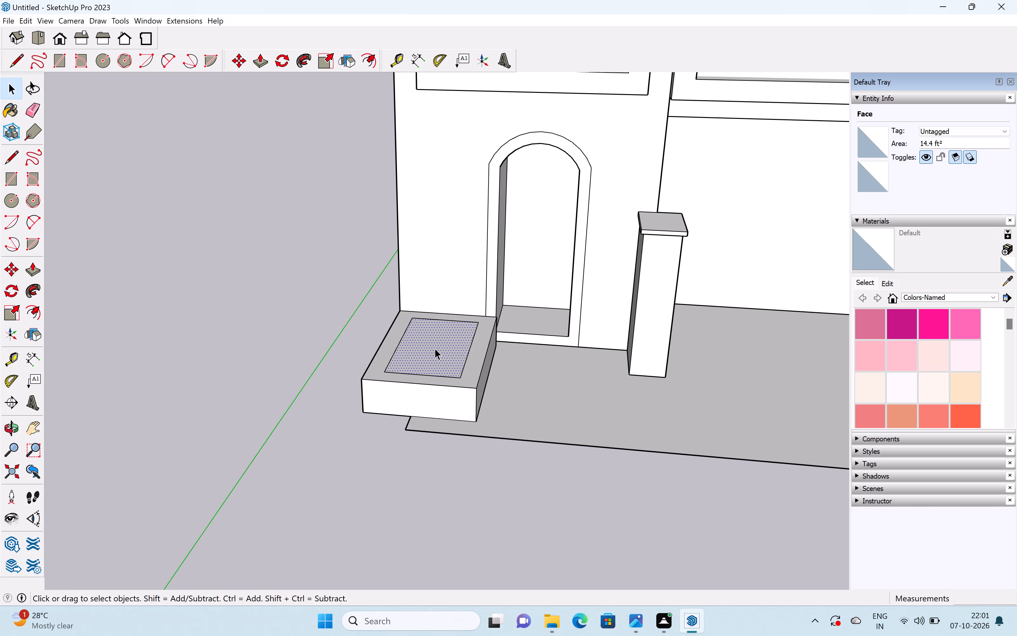
Sink the inset top face of the tower-base block in three pushes down to porch-slab level, the last about 7 7/16".
key("p")
left_click_drag(434, 348, 444, 382)
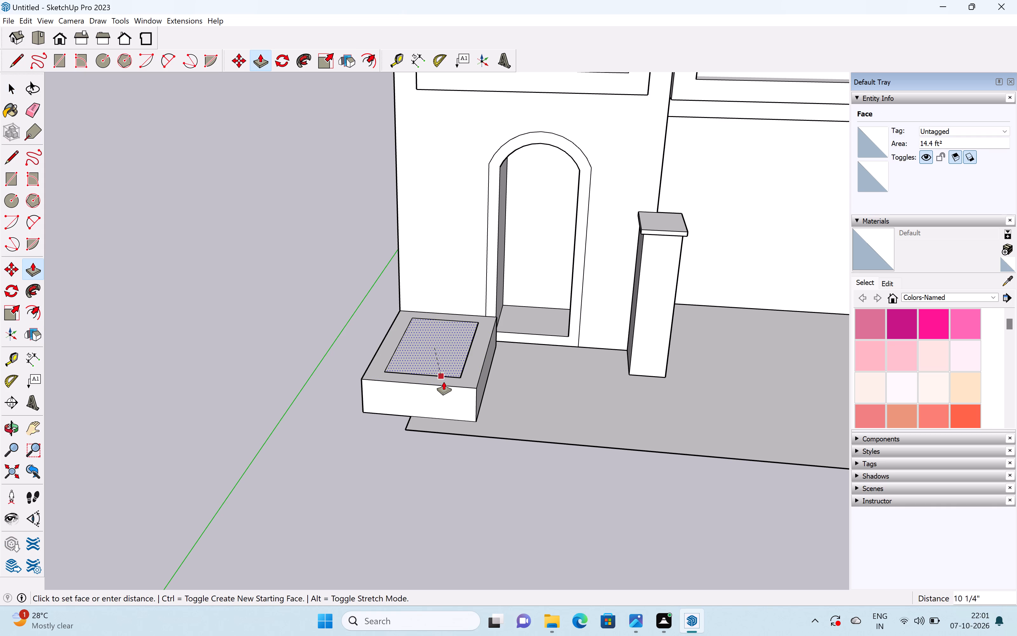
left_click_drag(444, 382, 440, 376)
left_click_drag(434, 359, 439, 382)
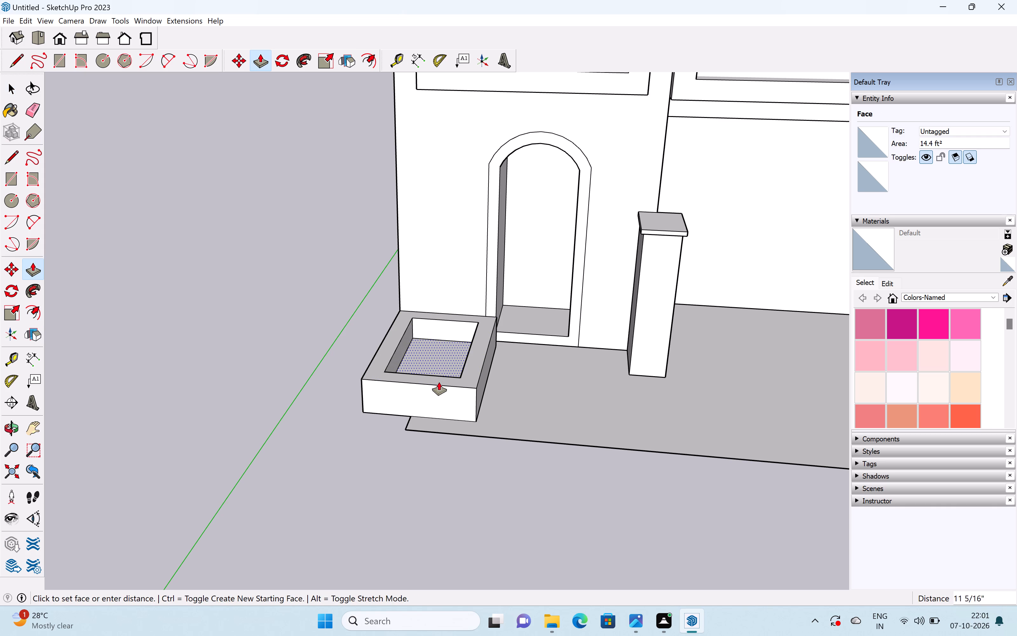
left_click_drag(439, 382, 435, 376)
left_click_drag(427, 357, 437, 364)
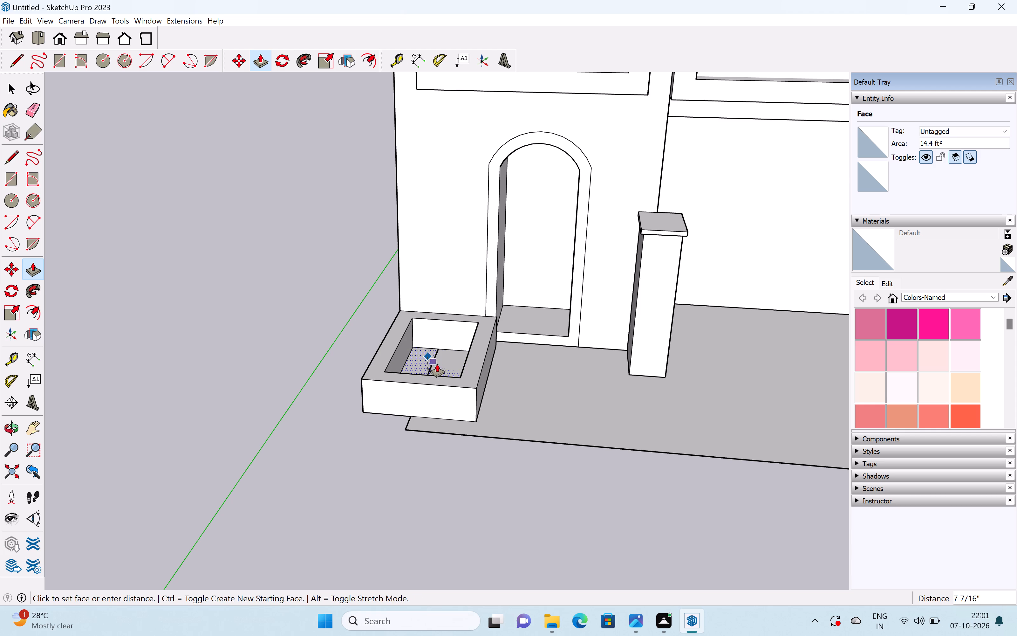
left_click_drag(437, 364, 437, 363)
Thin the recess's two long side walls by pushing their inner faces outward, the one nearer the doorway about 2 7/8".
middle_click_drag(431, 362, 270, 465)
scroll(408, 365, "up", 5)
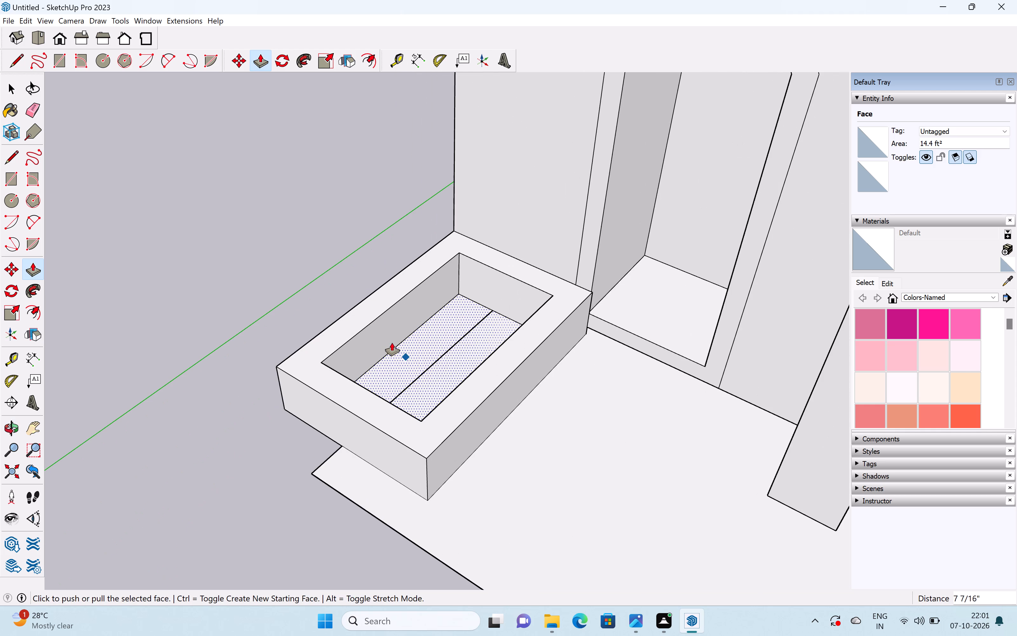
key("space")
left_click(385, 337)
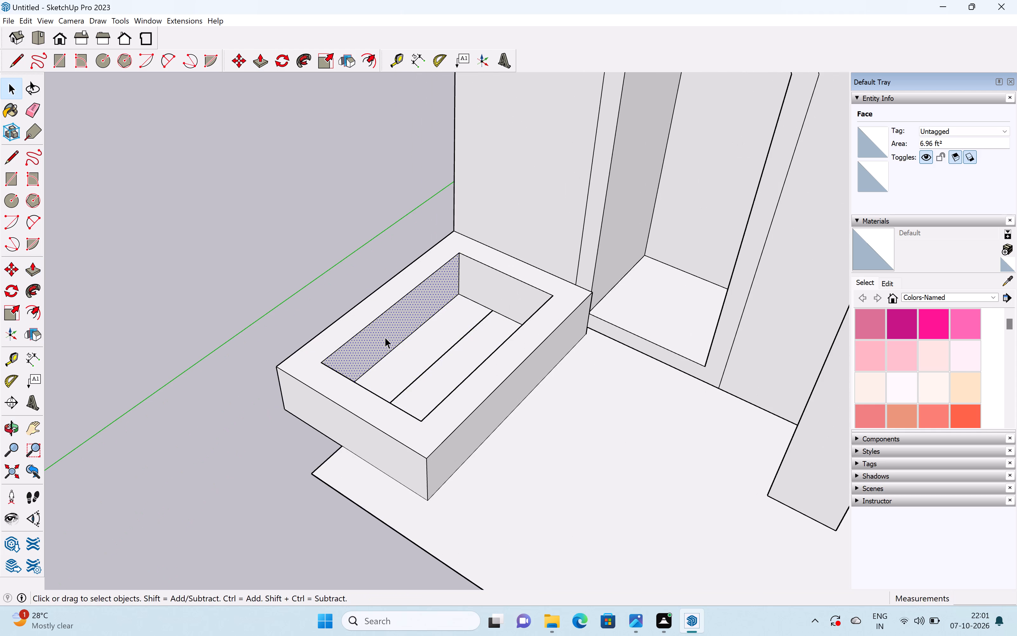
key("p")
left_click_drag(383, 336, 370, 333)
middle_click_drag(408, 364, 663, 359)
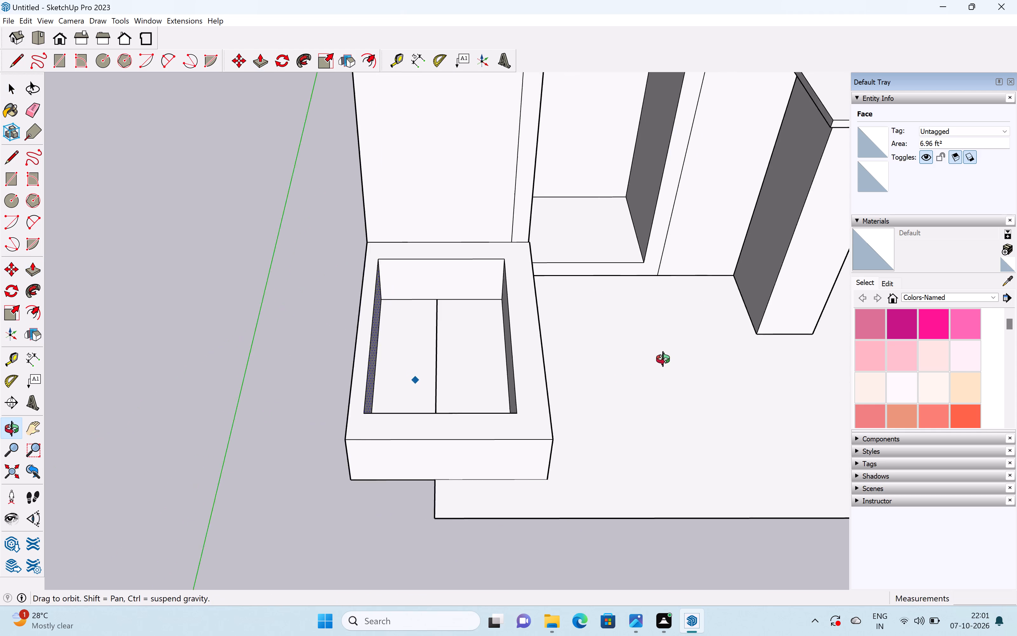
middle_click_drag(663, 359, 663, 361)
key("space")
left_click(513, 351)
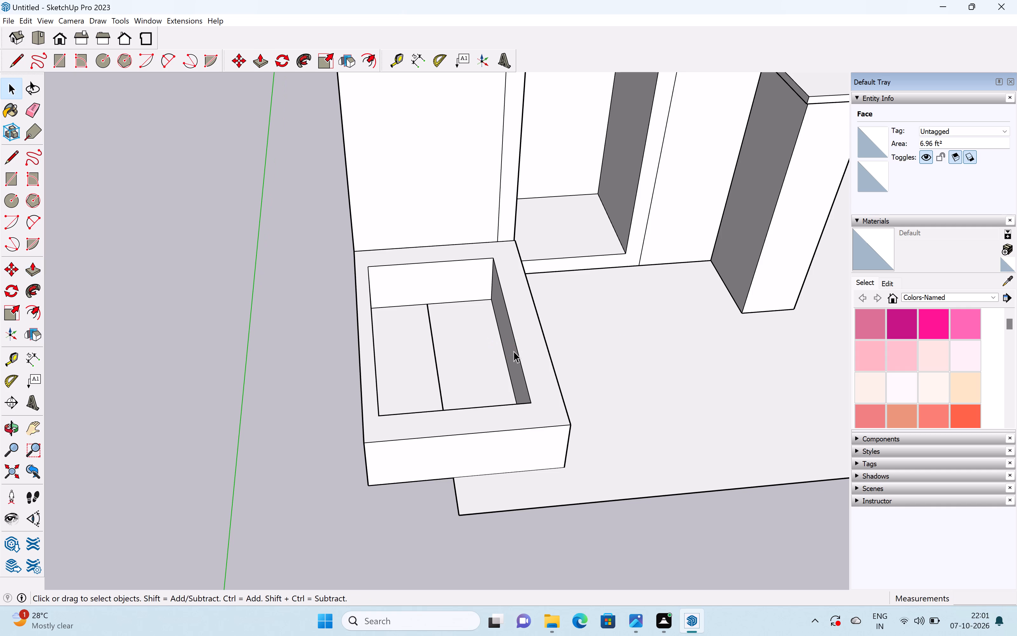
key("p")
left_click_drag(514, 352, 524, 353)
Pull the inner face of the recess's front wall about 2 7/8" toward the tower.
middle_click_drag(486, 420, 353, 286)
scroll(353, 286, "up", 1)
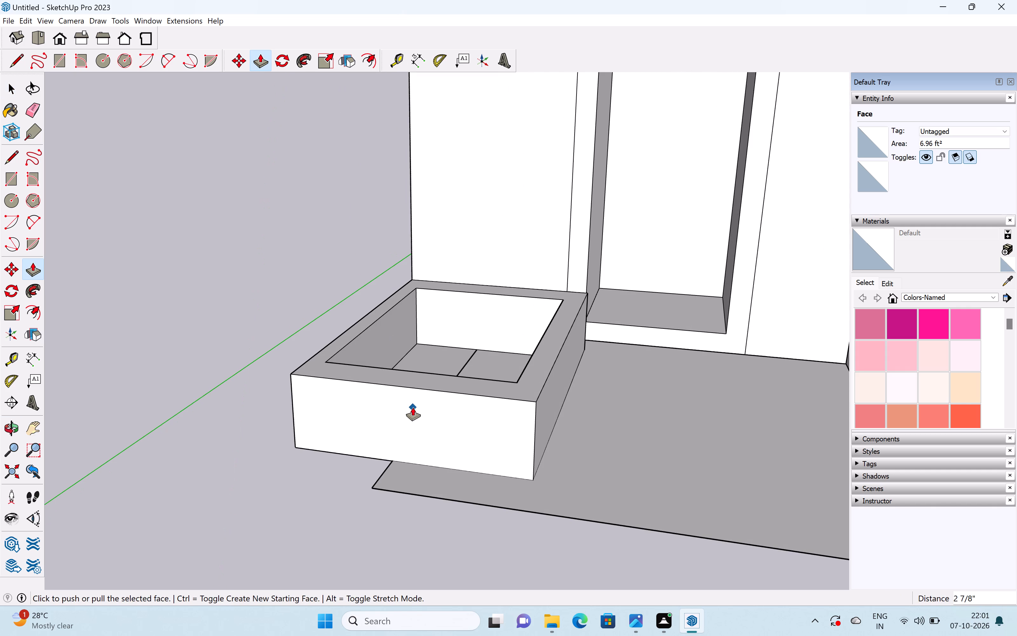
middle_click_drag(432, 398, 116, 372)
middle_click_drag(436, 367, 183, 418)
middle_click_drag(261, 369, 446, 356)
scroll(446, 356, "up", 1)
scroll(453, 352, "down", 20)
scroll(453, 352, "down", 2)
middle_click_drag(383, 362, 332, 402)
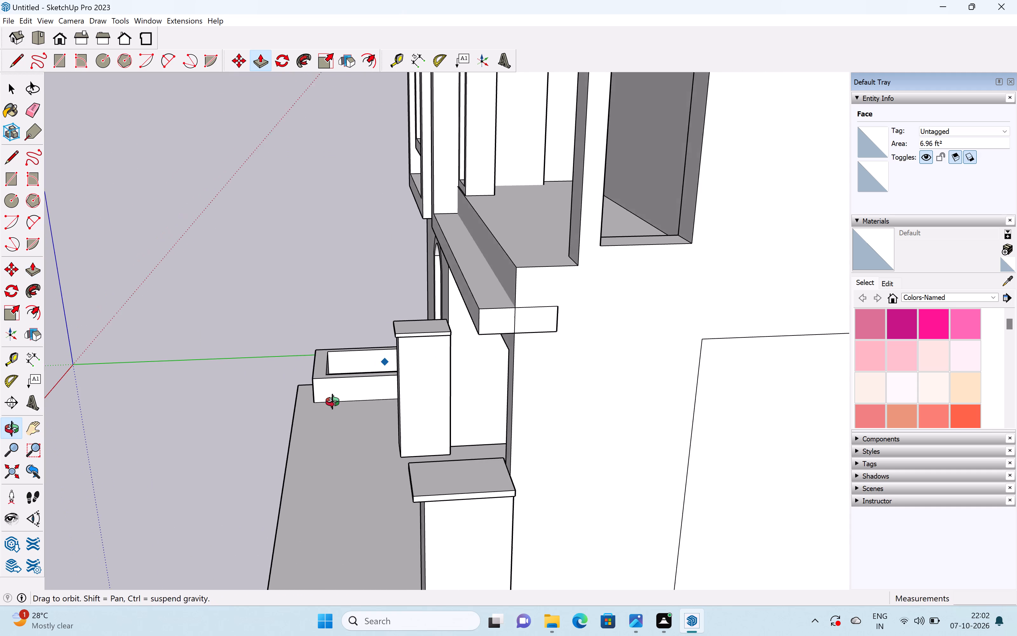
middle_click_drag(332, 402, 325, 407)
scroll(342, 338, "up", 13)
key("space")
left_click(370, 352)
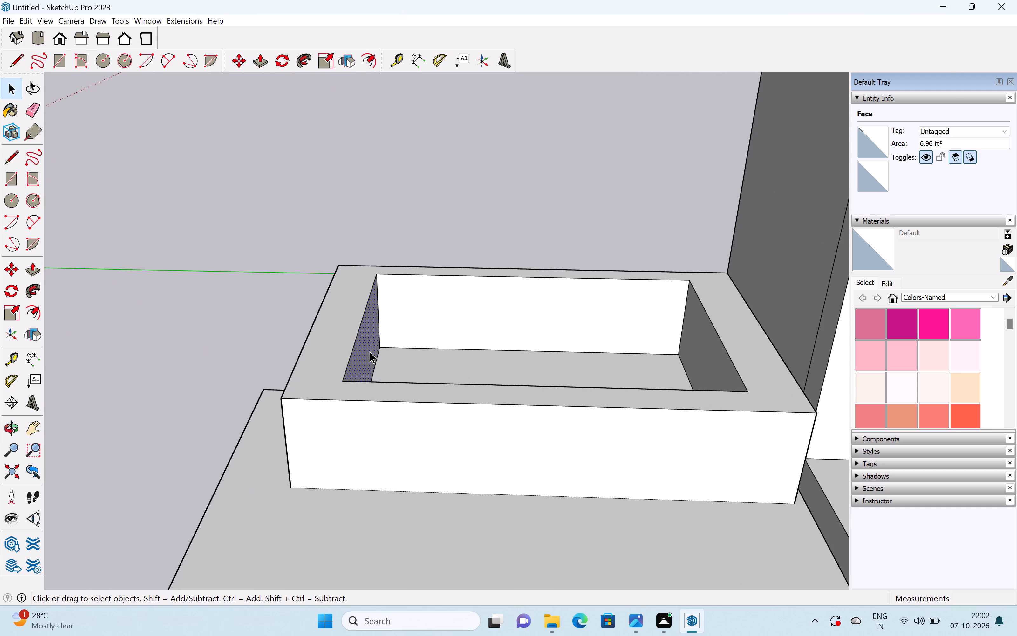
key("p")
left_click_drag(368, 355, 384, 358)
Push the outer front face of the tower-base block back about 5 5/8" toward the tower, and clear the selection.
scroll(386, 353, "down", 8)
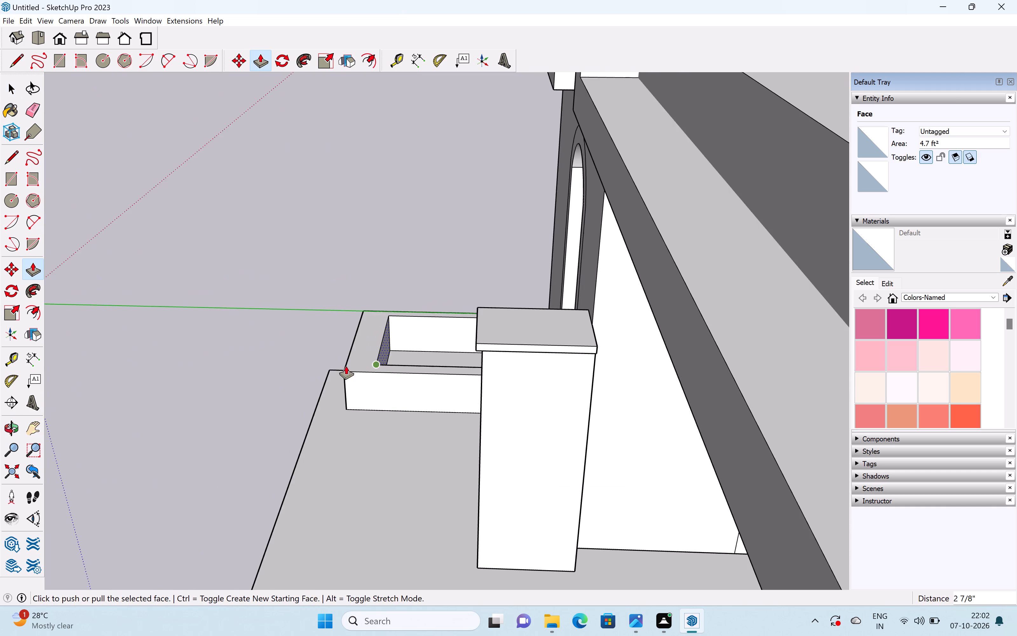
middle_click_drag(314, 369, 577, 356)
middle_click_drag(309, 421, 426, 341, "shift")
key("space")
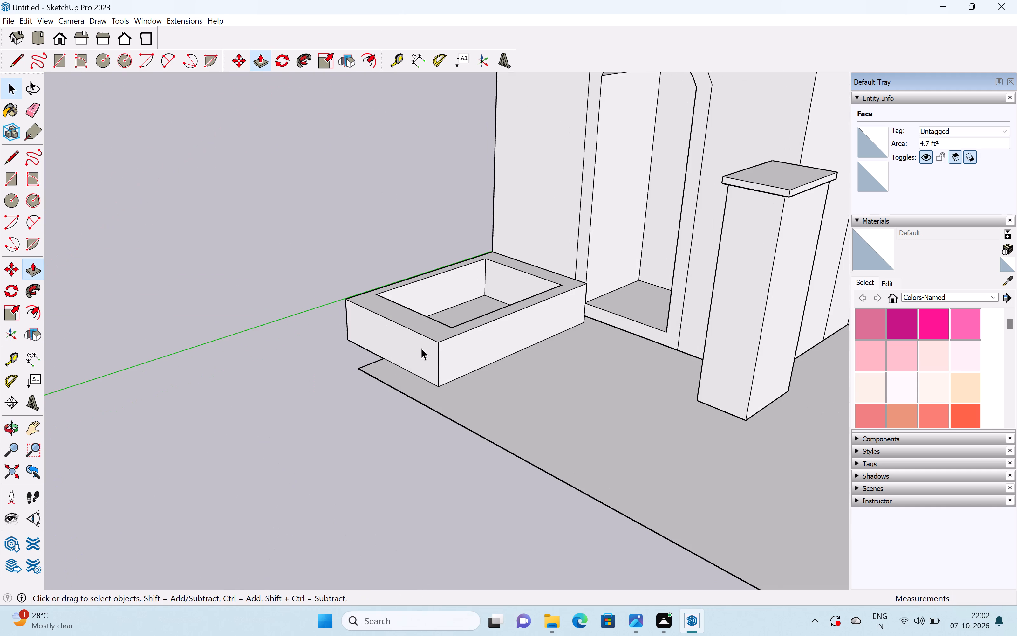
left_click(418, 358)
key("p")
left_click_drag(418, 358, 430, 352)
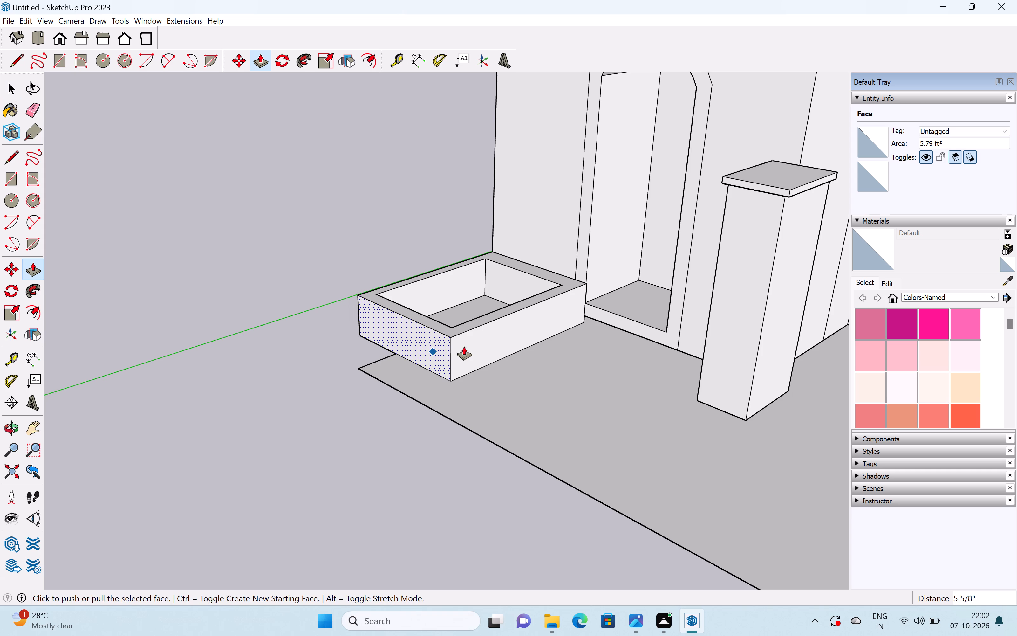
left_click(466, 346)
scroll(464, 345, "down", 7)
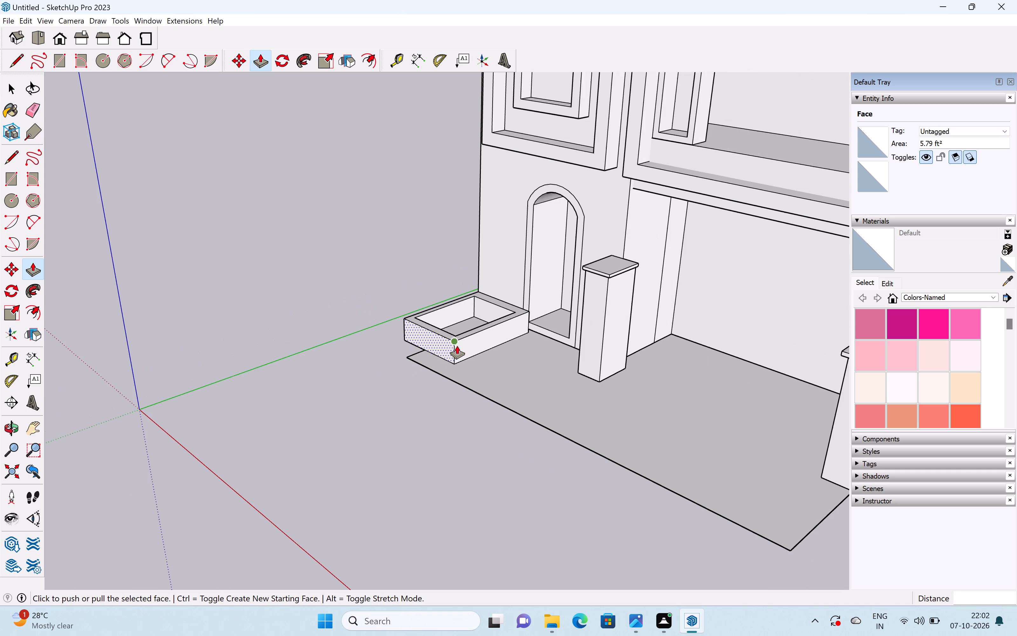
key("space")
middle_click_drag(418, 362, 632, 325)
left_click(423, 423)
Adjust the tower-base block's outer side face nearest the doorway so it lines up with the edge of the door opening.
middle_click_drag(417, 385, 495, 355)
scroll(485, 341, "up", 5)
middle_click_drag(483, 339, 381, 358)
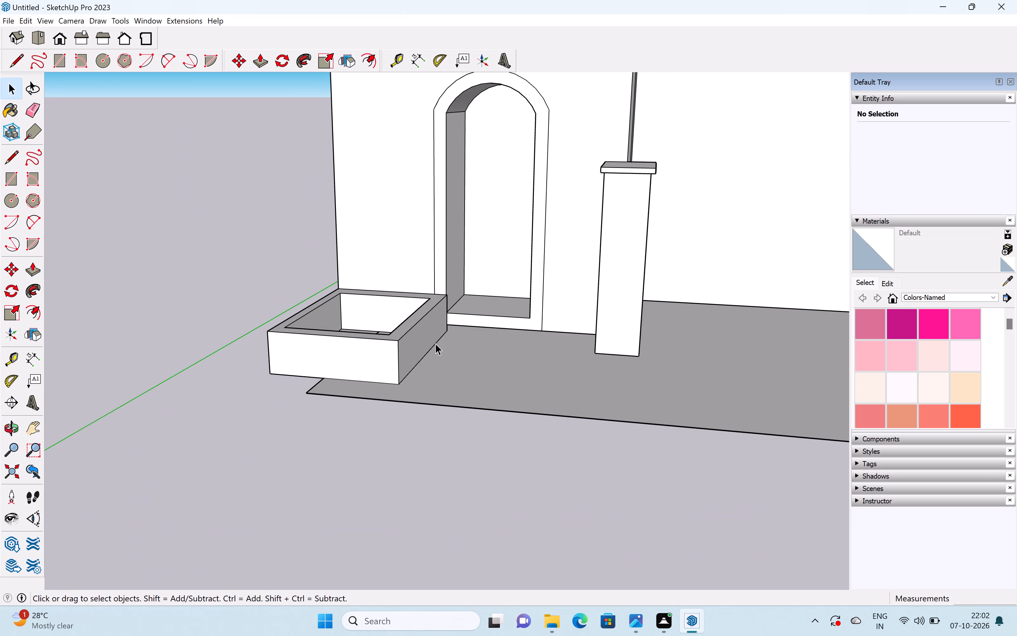
scroll(435, 343, "up", 1)
middle_click_drag(419, 337, 426, 337)
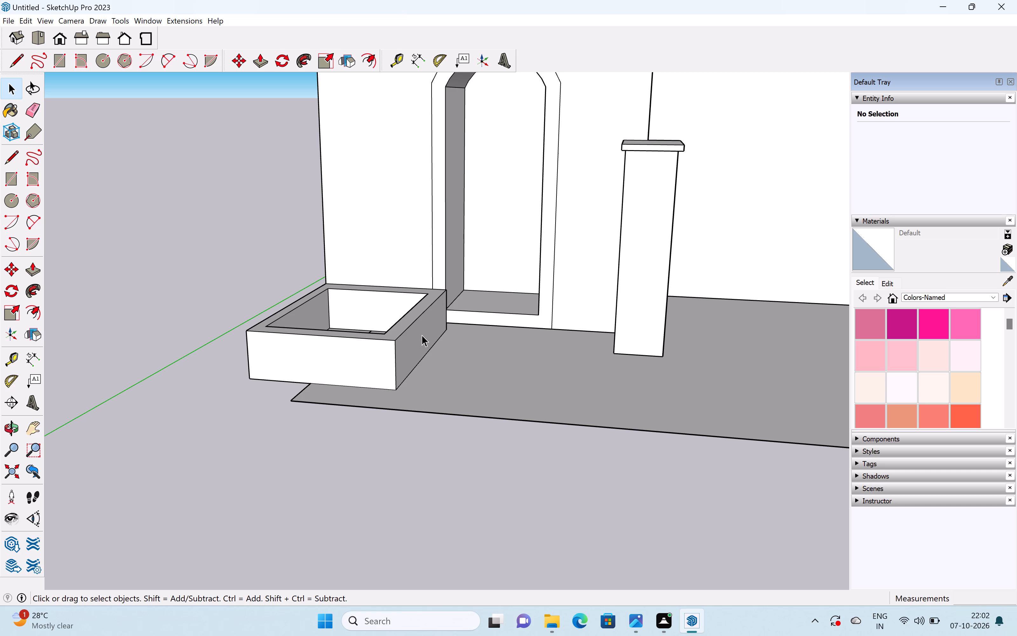
scroll(400, 321, "up", 1)
key("p")
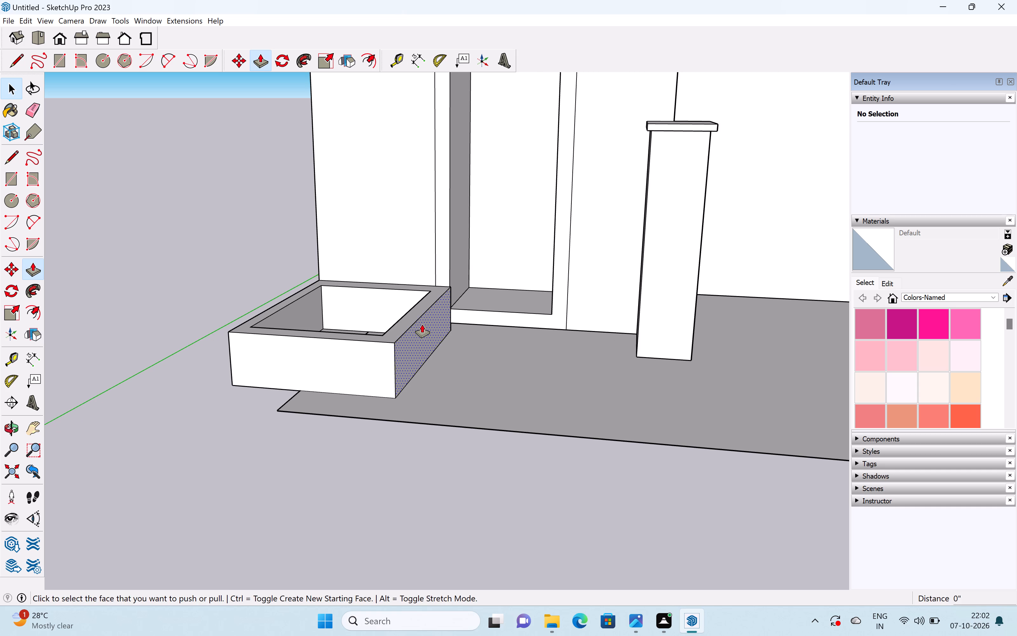
scroll(422, 324, "up", 3)
left_click_drag(422, 324, 418, 330)
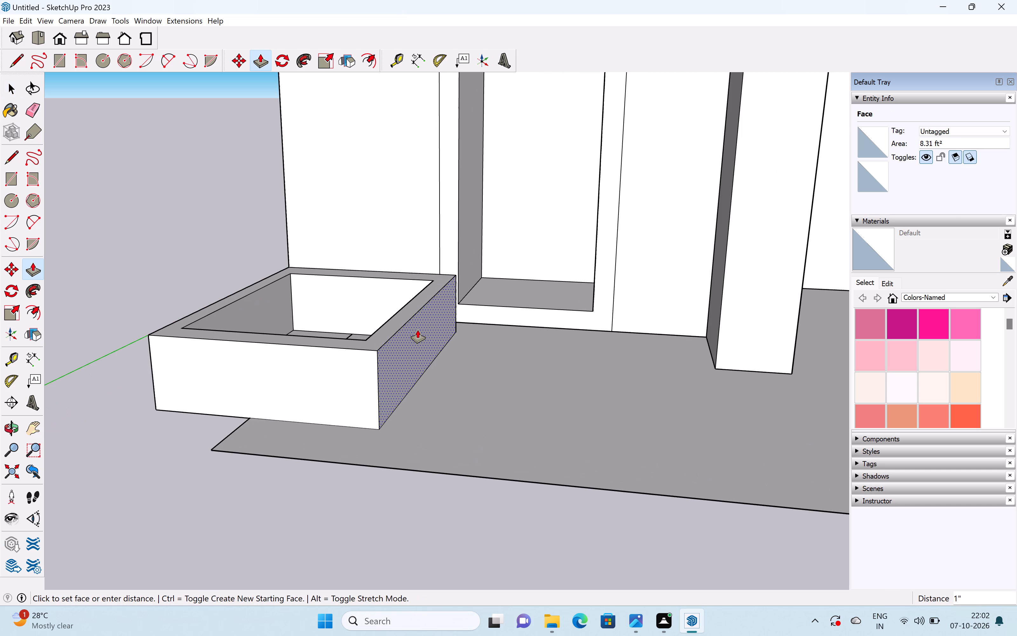
left_click_drag(418, 330, 421, 333)
key("space")
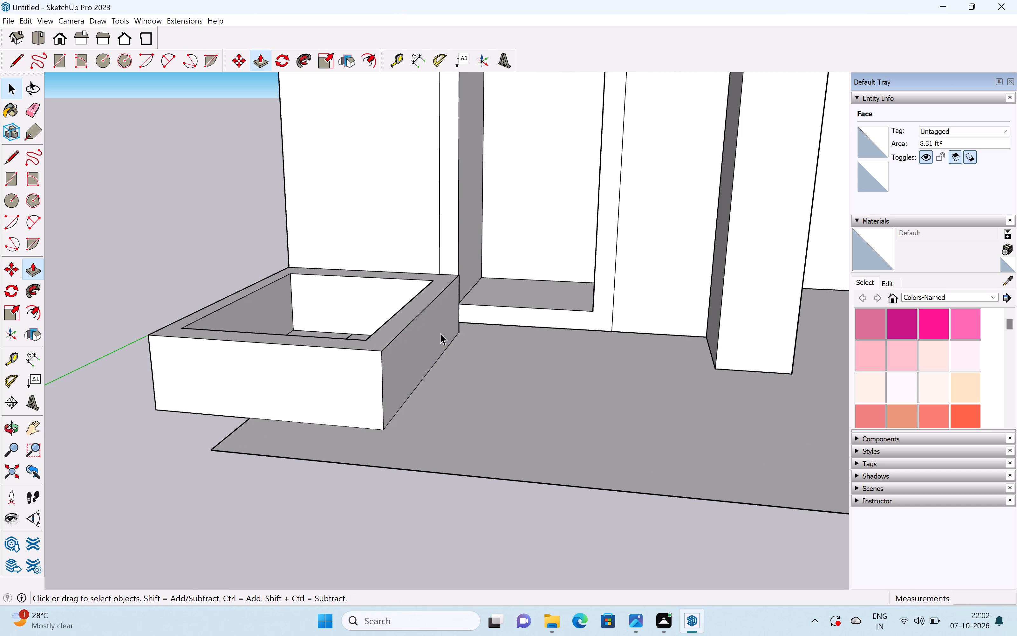
Draw a horizontal rectangle about 3' 2 1/2" long on the porch slab along the base of the arched doorway, starting beside the tower-base block.
middle_click_drag(448, 333, 504, 352)
scroll(476, 324, "up", 5)
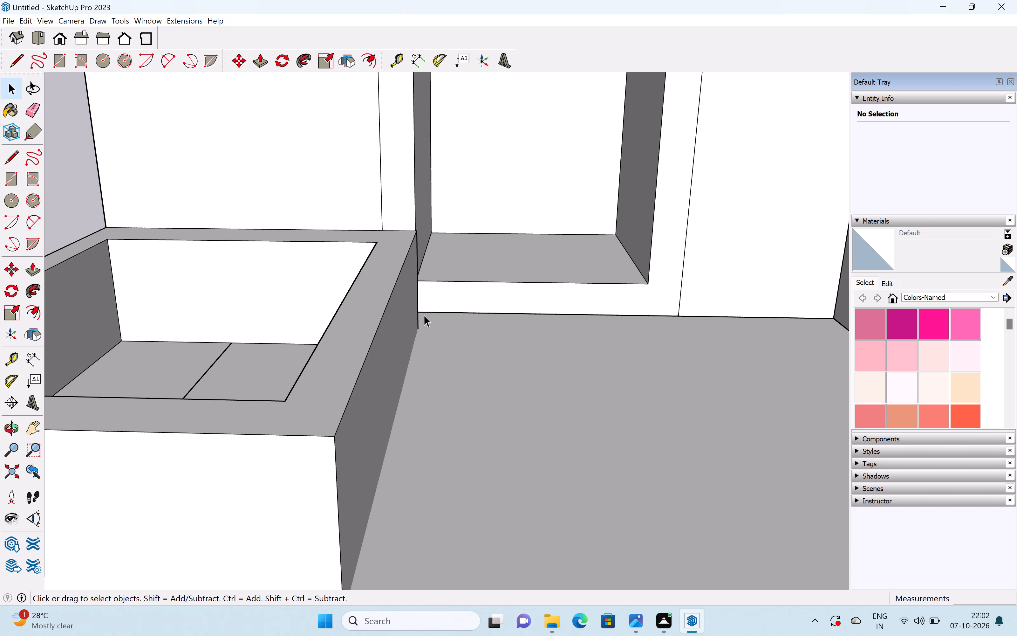
key("r")
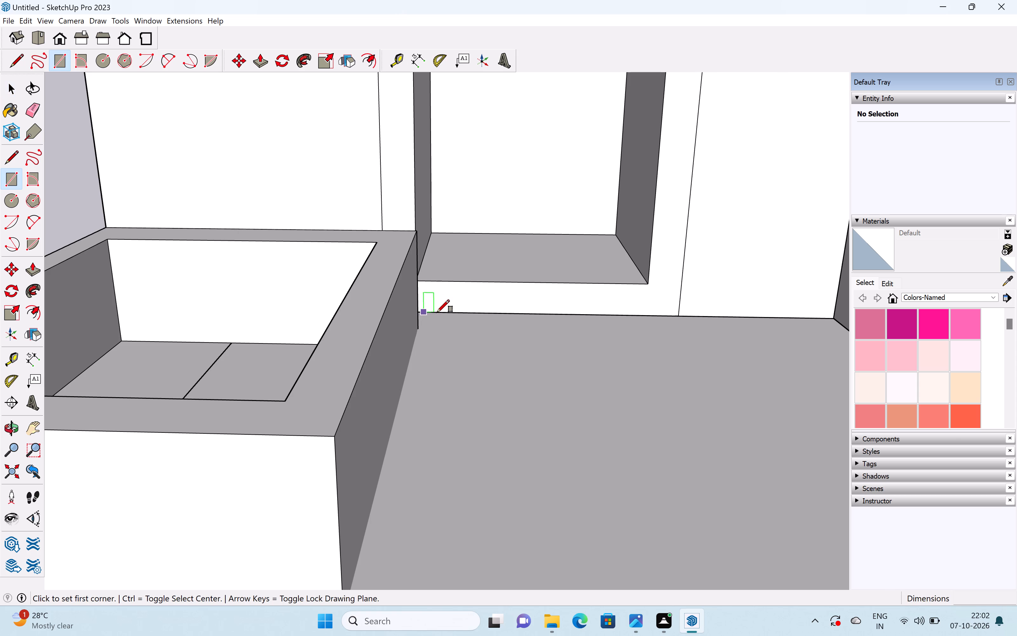
scroll(453, 321, "down", 2)
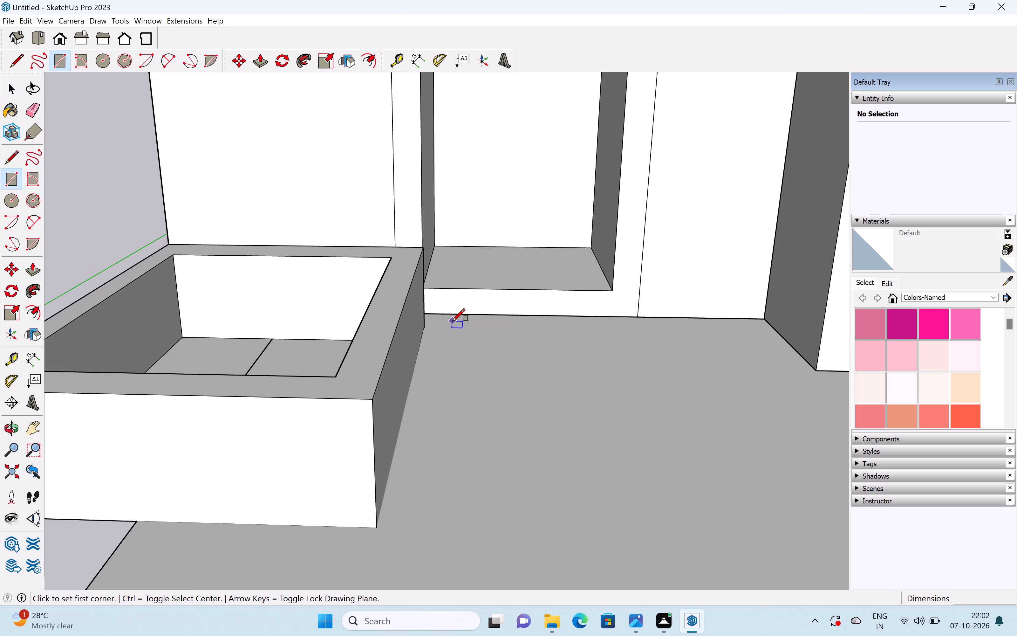
left_click(426, 315)
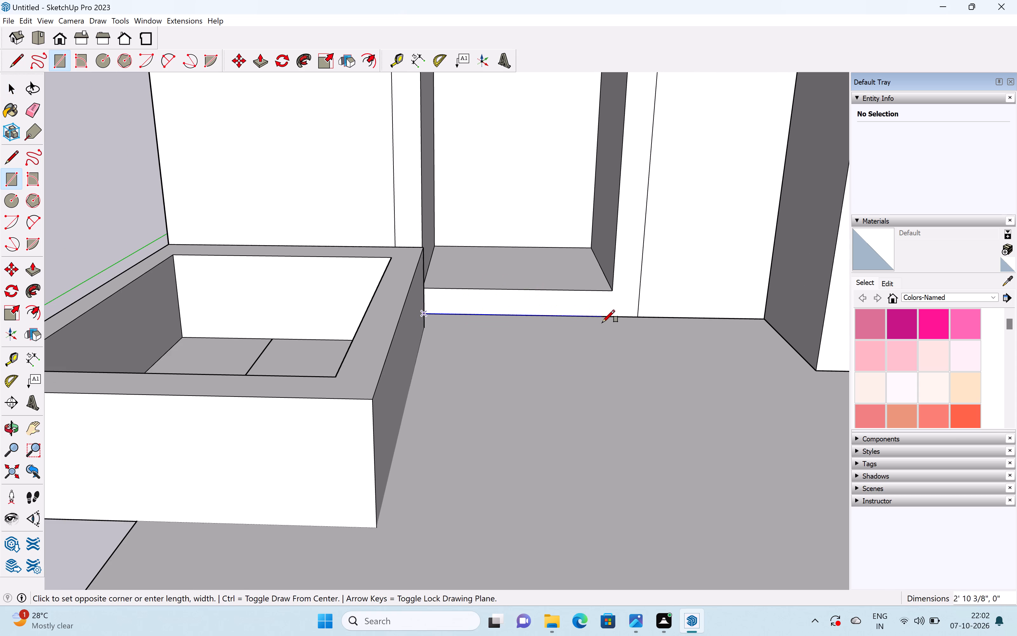
key("Up")
left_click(623, 344)
key("space")
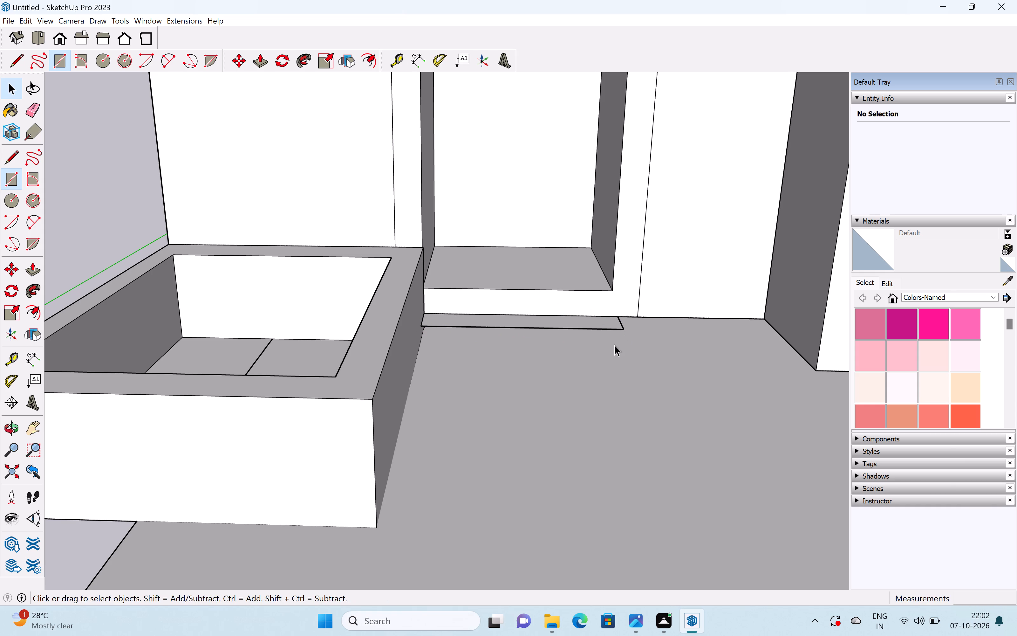
Pull the rectangle up to the level of the doorway sill to form a doorstep.
middle_click_drag(603, 342, 402, 357)
key("p")
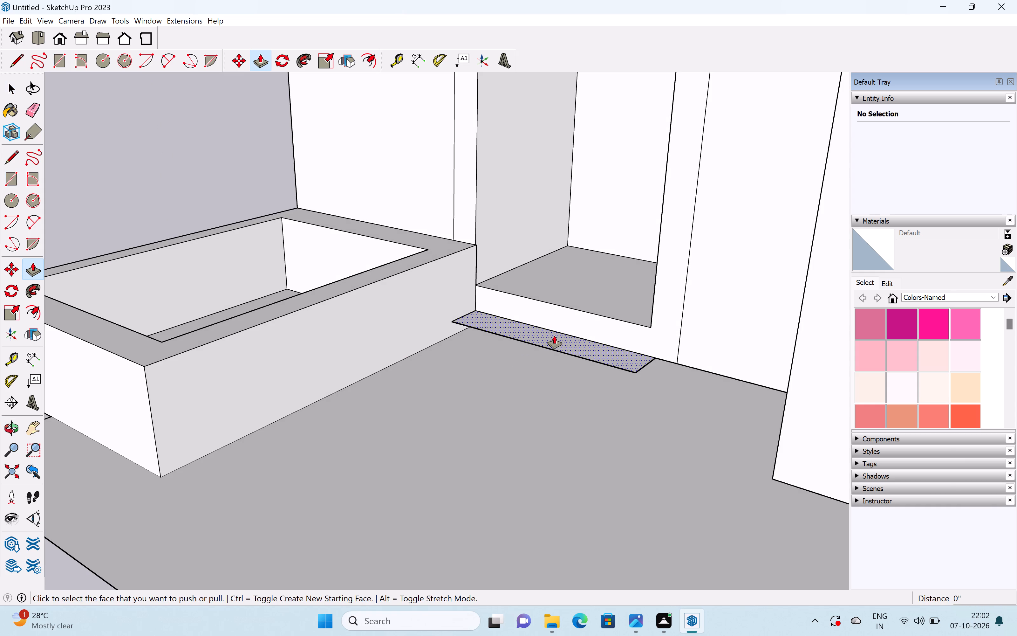
left_click_drag(554, 335, 556, 317)
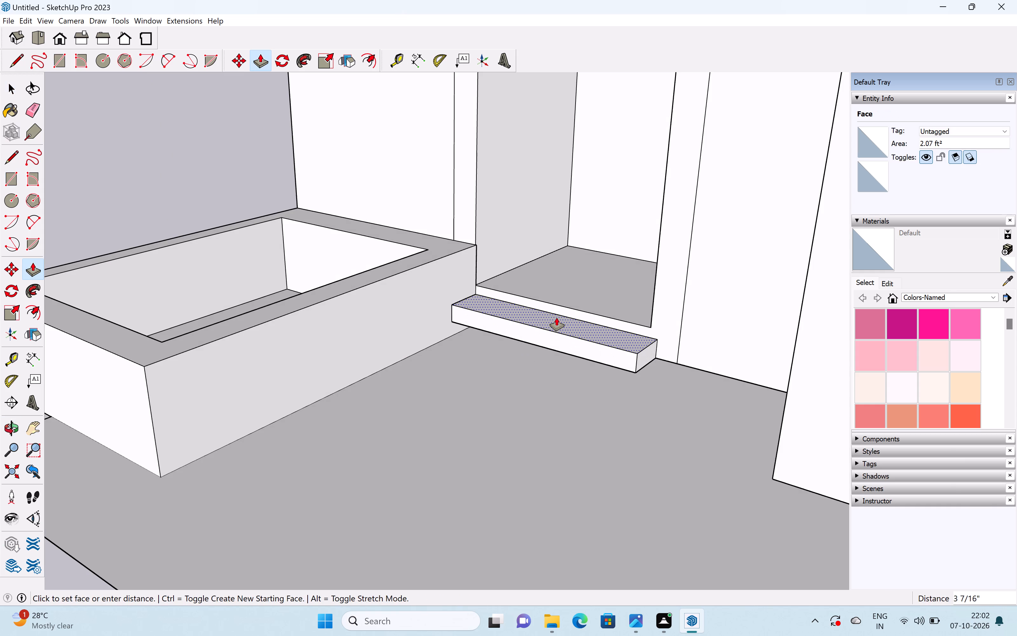
left_click_drag(556, 317, 574, 298)
key("space")
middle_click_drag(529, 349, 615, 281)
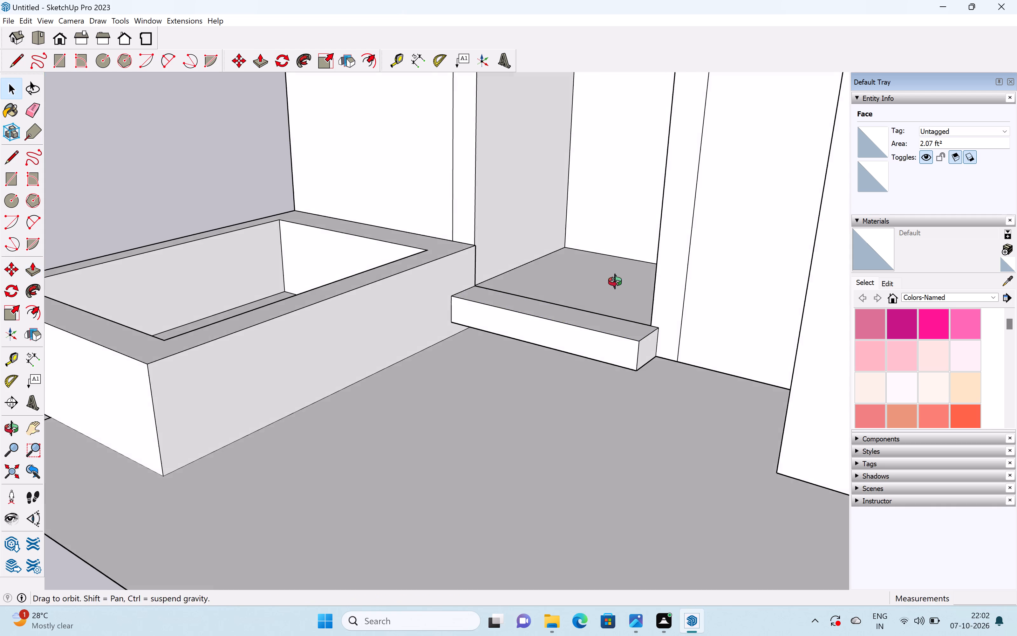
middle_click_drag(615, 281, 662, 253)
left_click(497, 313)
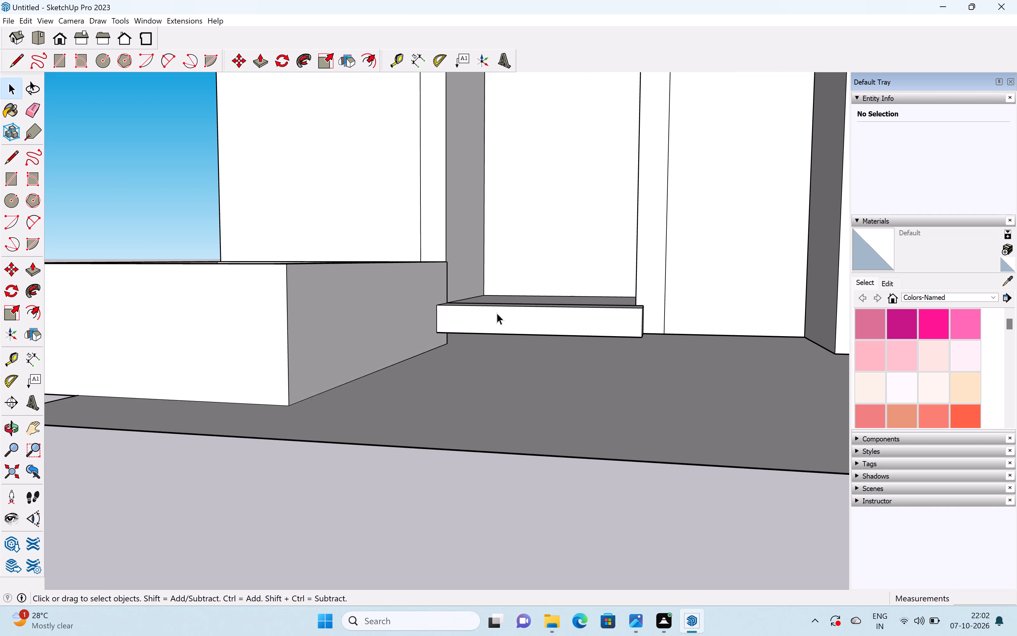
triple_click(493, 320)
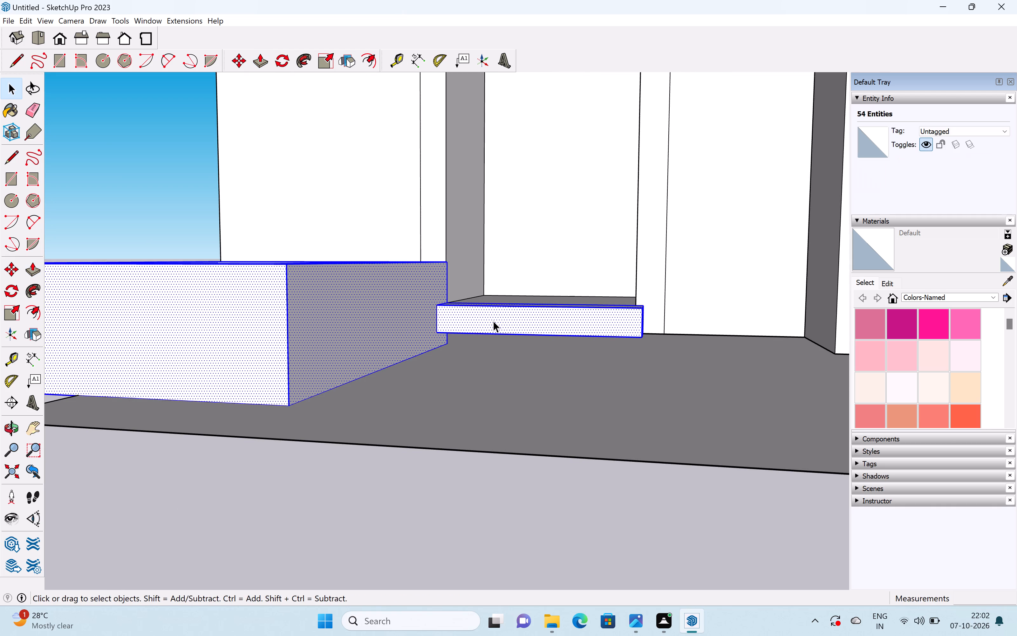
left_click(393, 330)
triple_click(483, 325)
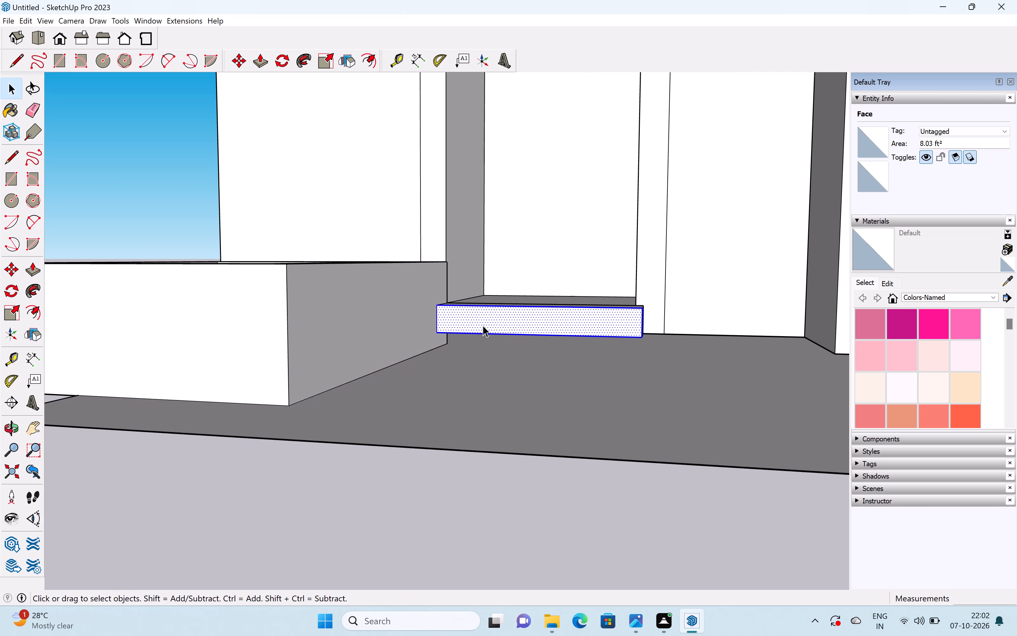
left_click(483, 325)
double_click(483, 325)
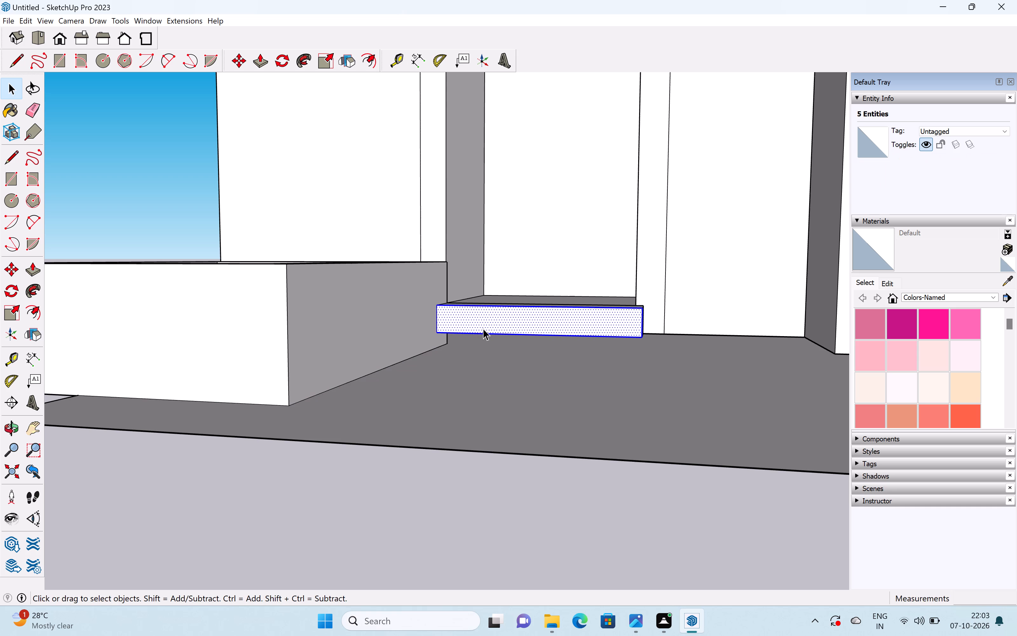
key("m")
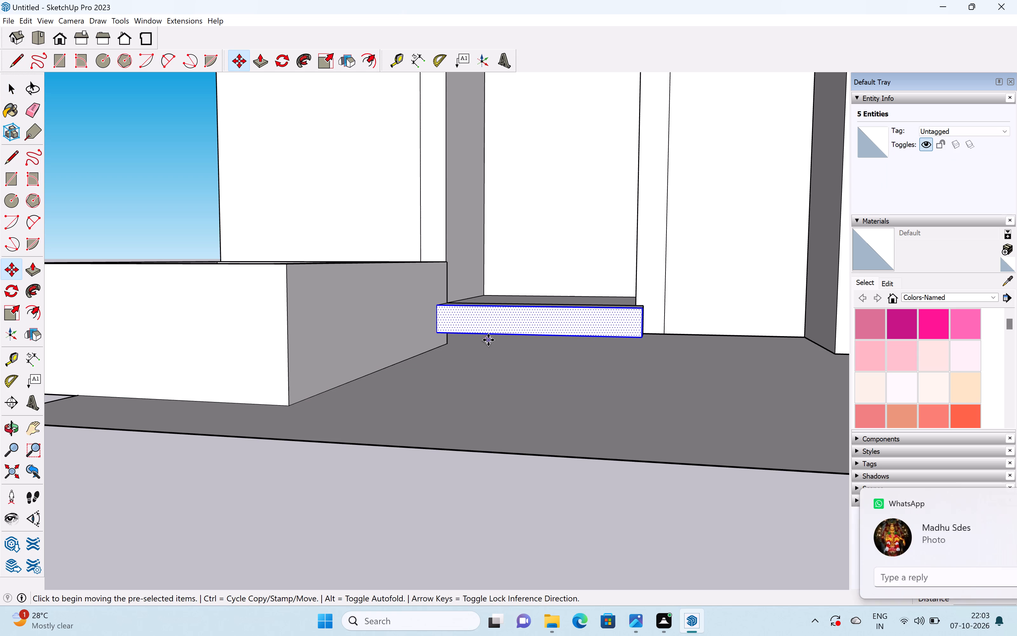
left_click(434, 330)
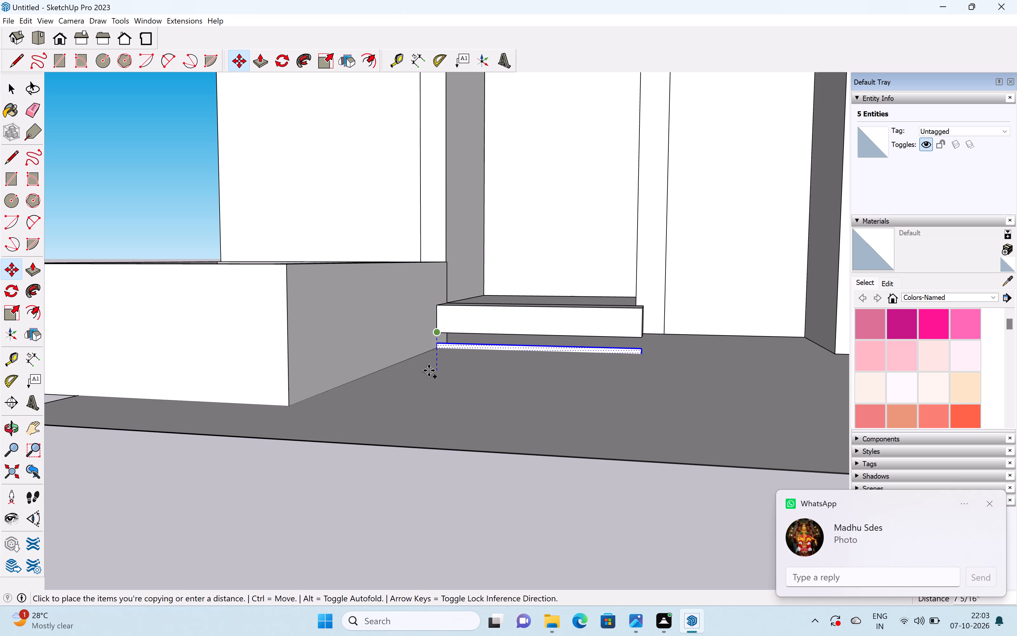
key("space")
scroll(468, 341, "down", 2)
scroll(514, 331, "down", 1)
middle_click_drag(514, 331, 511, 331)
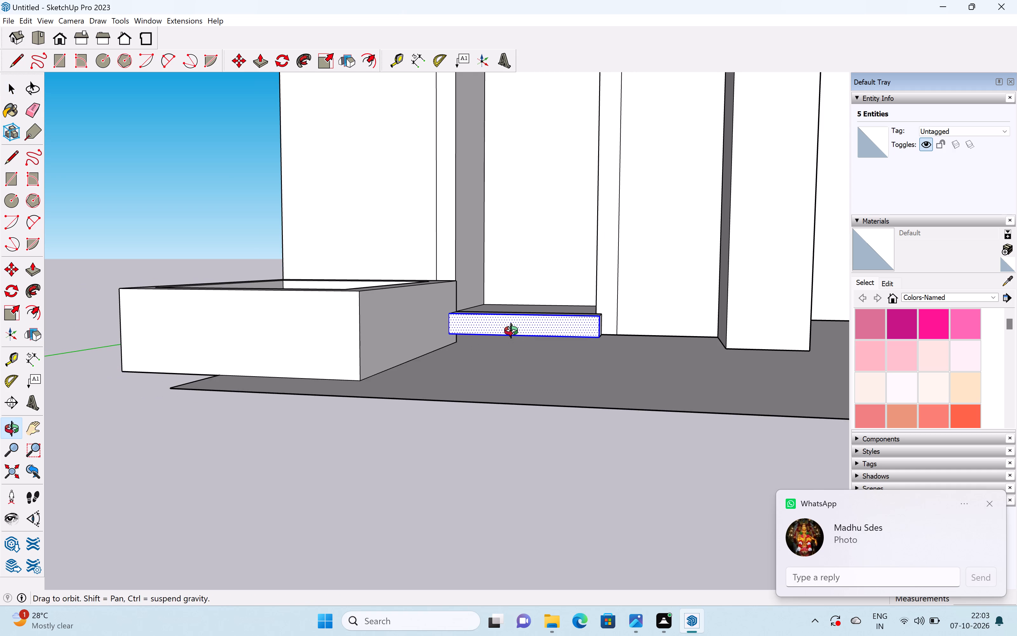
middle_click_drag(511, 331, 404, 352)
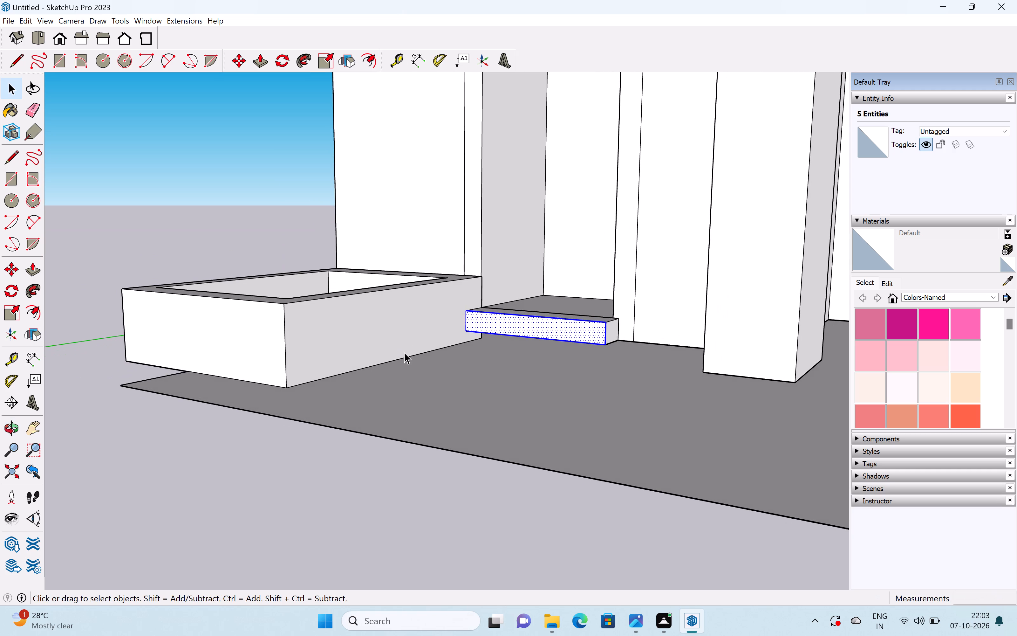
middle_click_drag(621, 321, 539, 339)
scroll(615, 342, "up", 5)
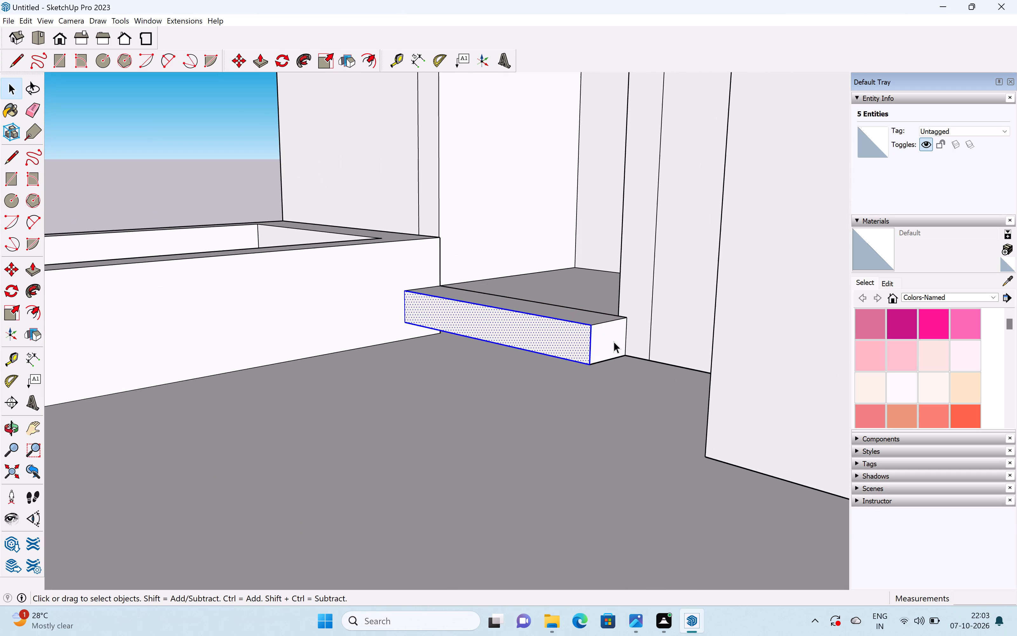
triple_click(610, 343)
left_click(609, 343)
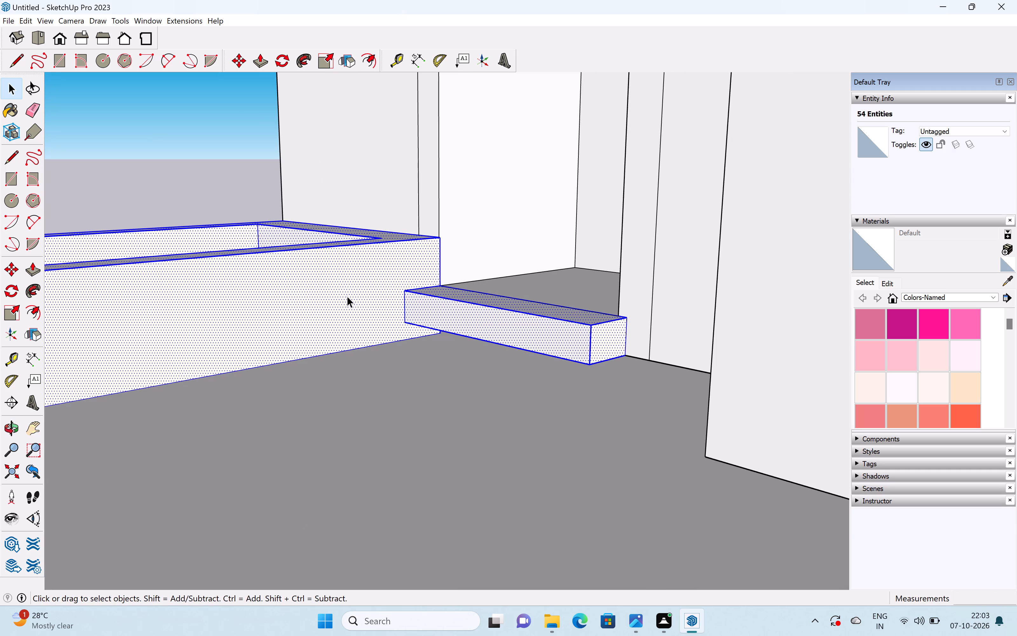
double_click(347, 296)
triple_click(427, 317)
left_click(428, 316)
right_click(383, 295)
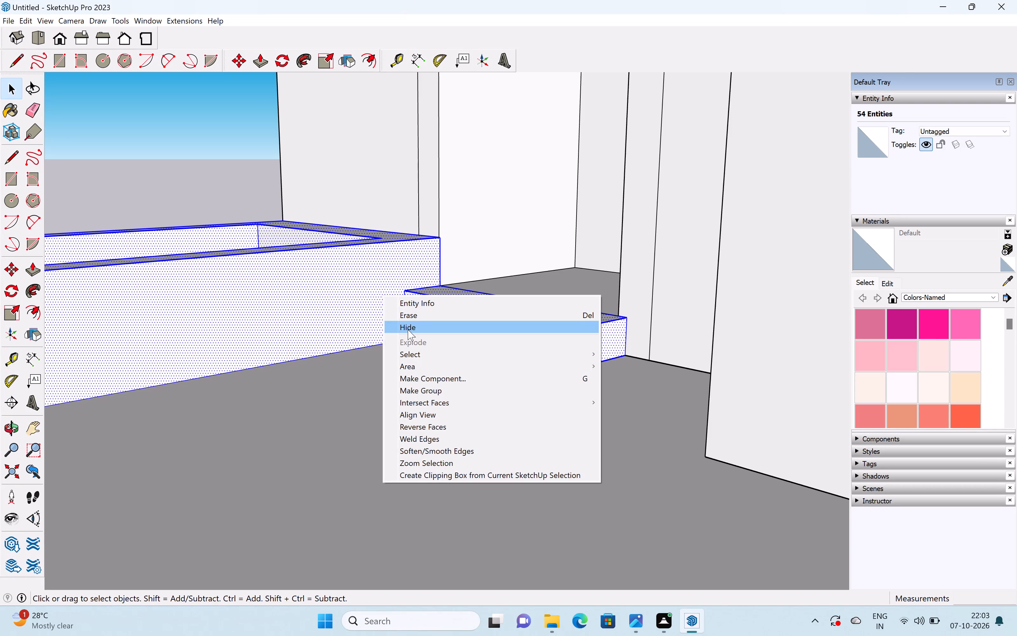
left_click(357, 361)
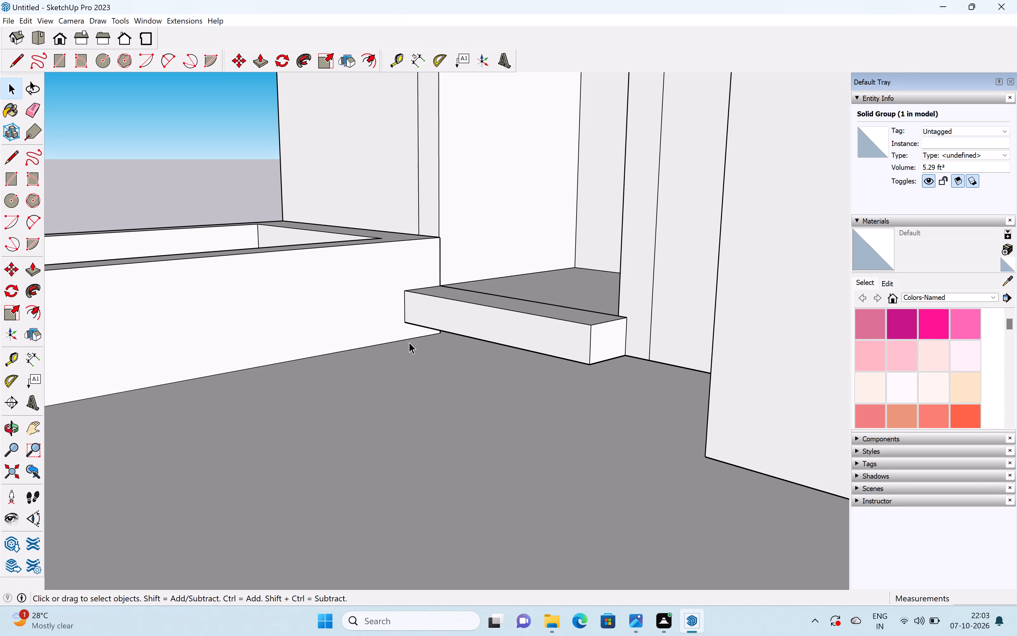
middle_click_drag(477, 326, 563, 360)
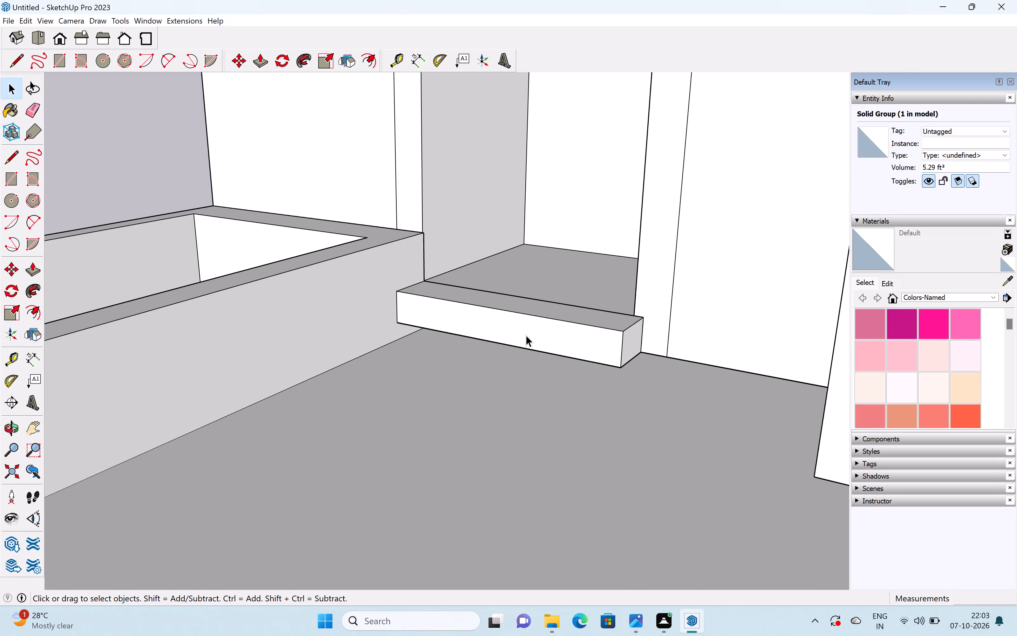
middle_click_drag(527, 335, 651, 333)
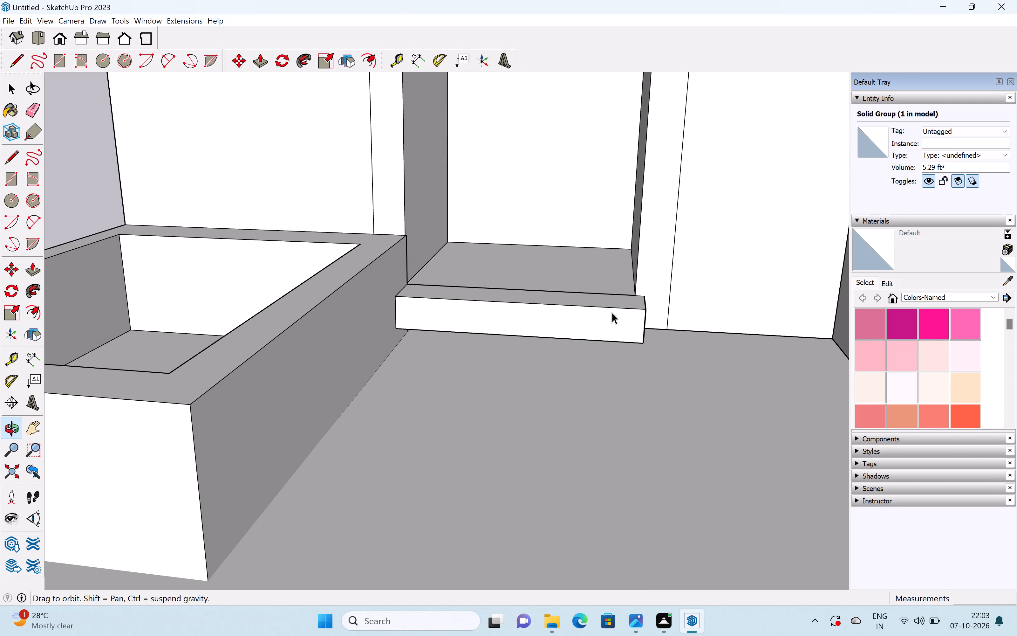
Undo the doorstep's extrusion and the rectangle it was pulled from at the base of the arched doorway.
key("ctrl+z")
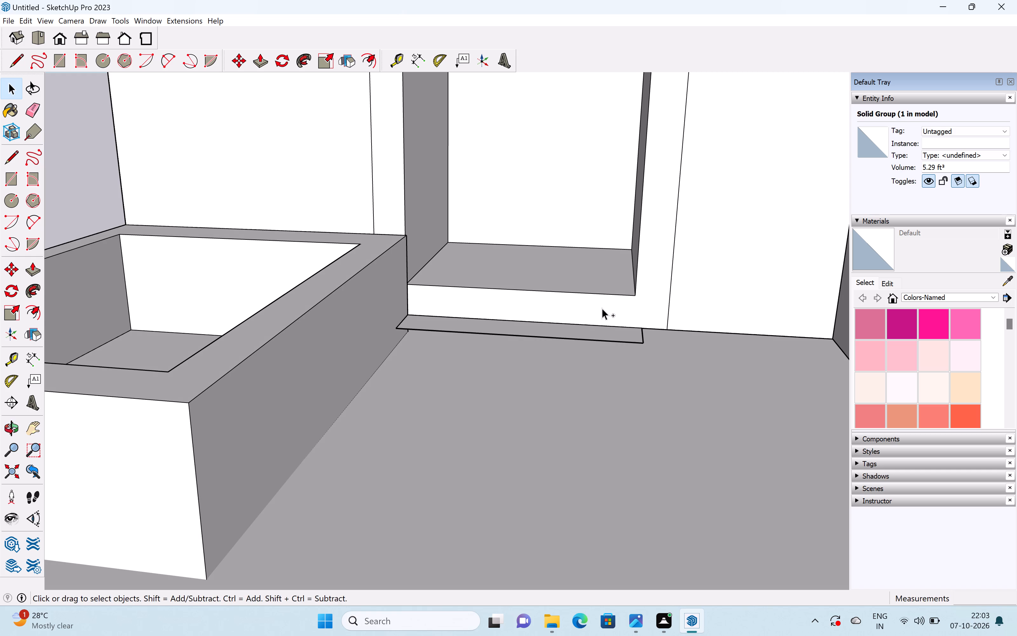
key("ctrl+z")
key("space")
scroll(462, 343, "down", 15)
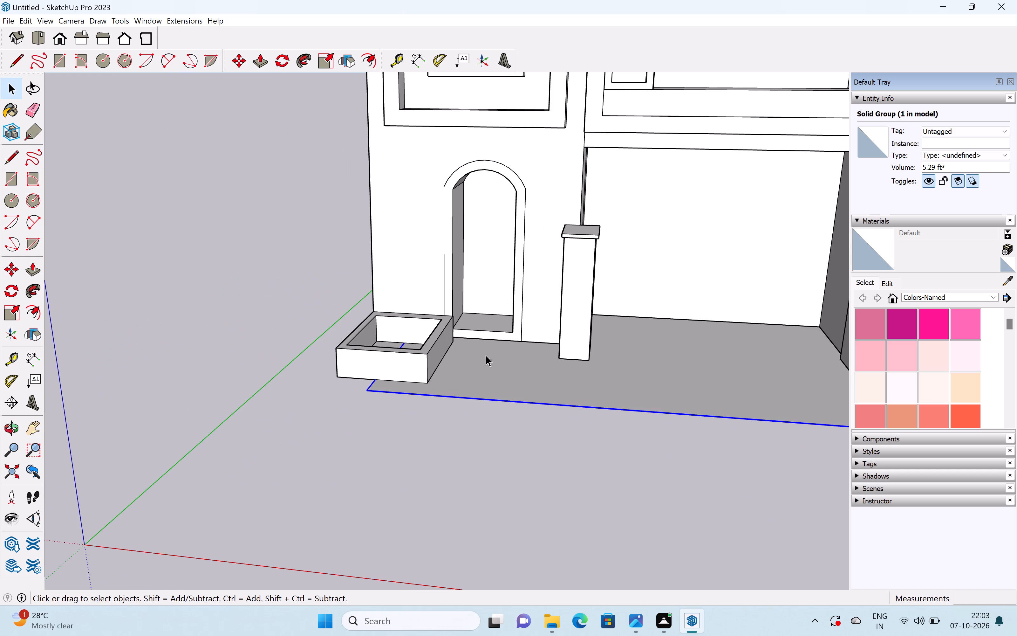
Draw a horizontal rectangle of about 7.8 sq ft on the ground beside the porch slab, near the outer pillar.
key("r")
scroll(436, 415, "down", 2)
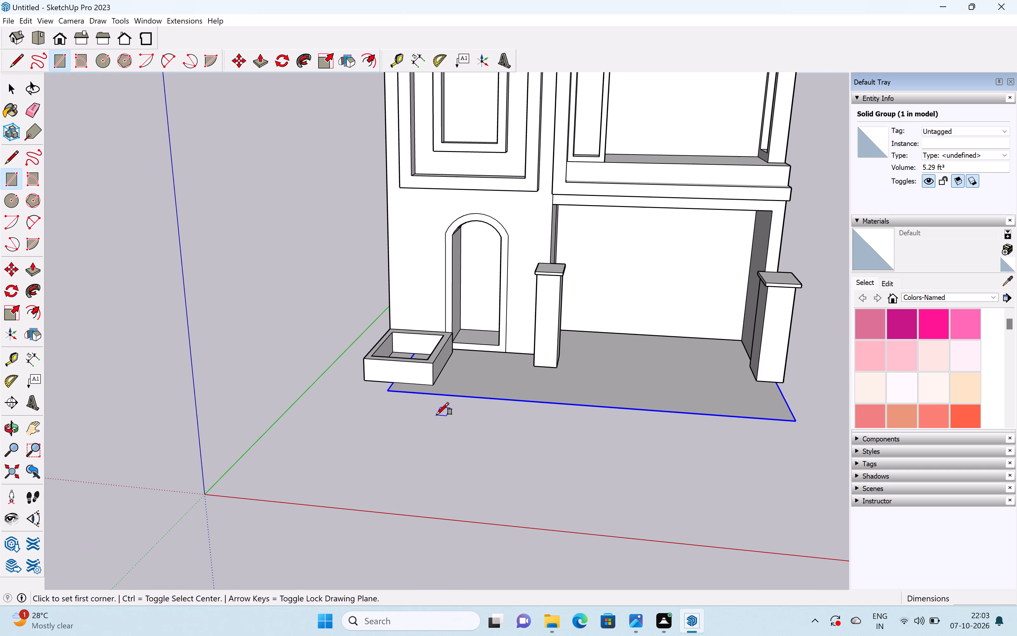
middle_click_drag(590, 369, 632, 403)
middle_click_drag(612, 383, 313, 299, "shift")
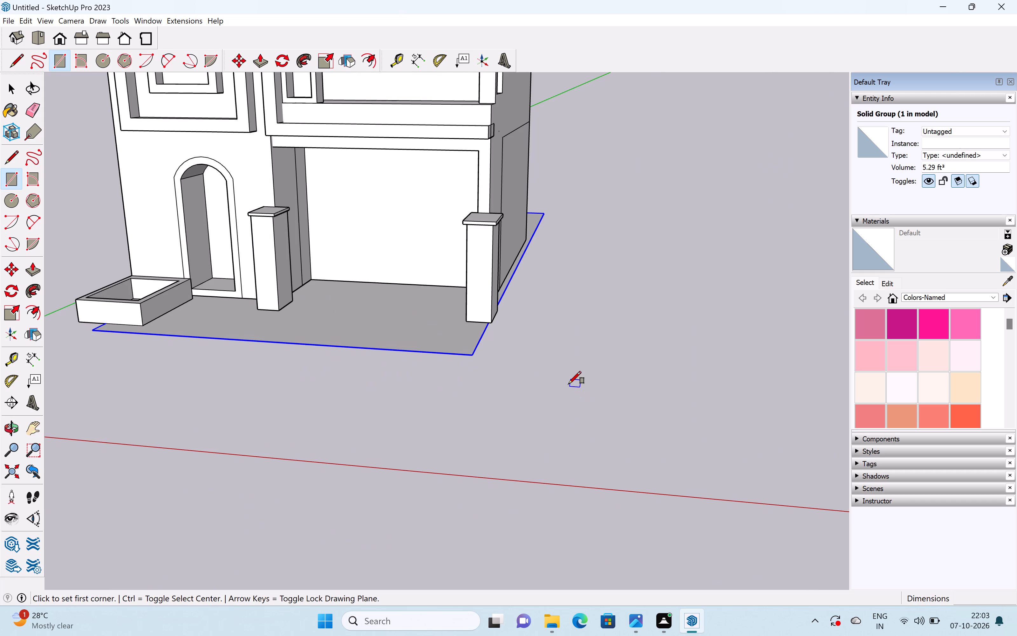
key("space")
left_click(523, 372)
scroll(525, 368, "down", 4)
scroll(523, 342, "down", 2)
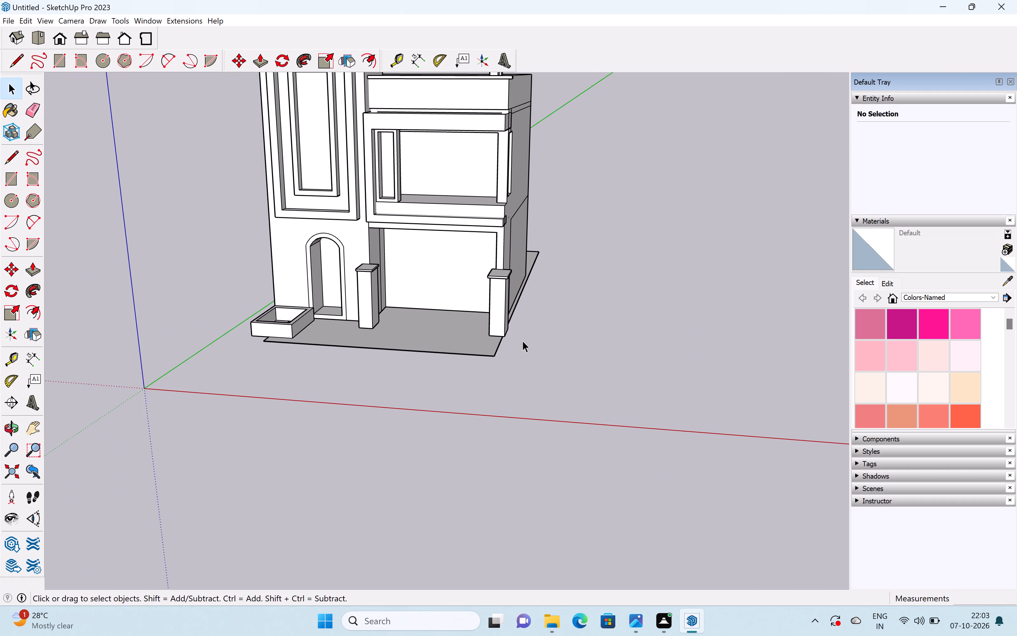
middle_click_drag(522, 338, 632, 392, "shift")
scroll(631, 388, "up", 3)
key("r")
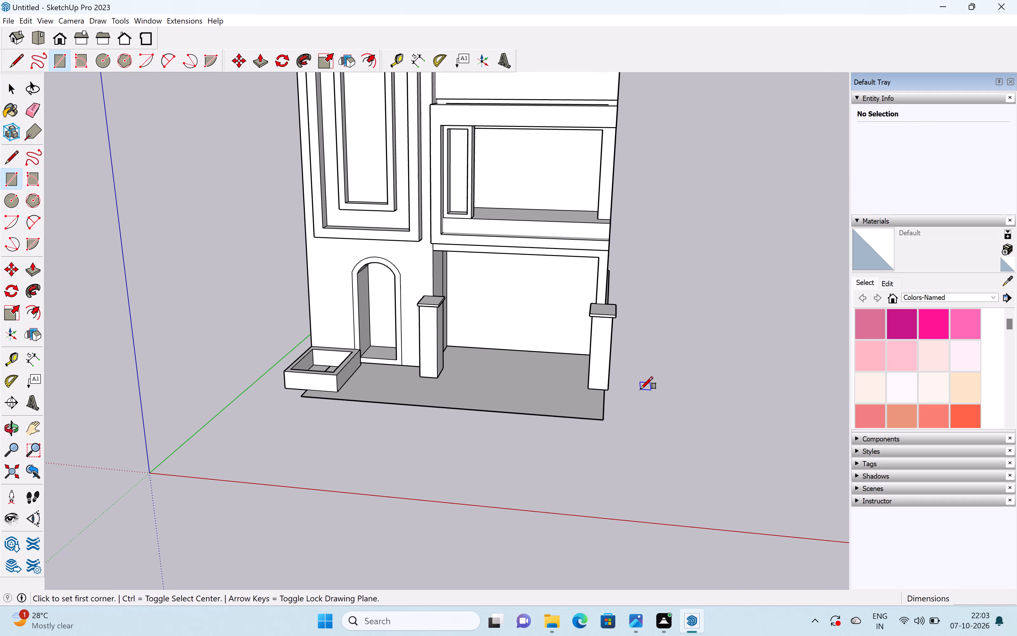
left_click(640, 389)
scroll(688, 408, "down", 2)
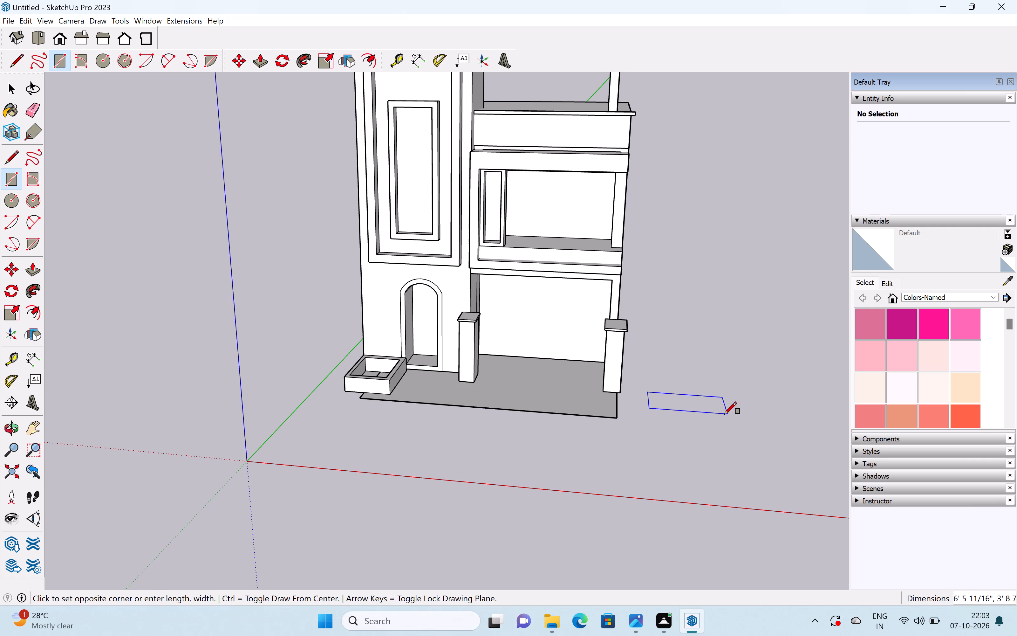
left_click(693, 404)
key("space")
Pull the ground rectangle up about 7 1/4" to form the first stair block.
scroll(696, 388, "up", 5)
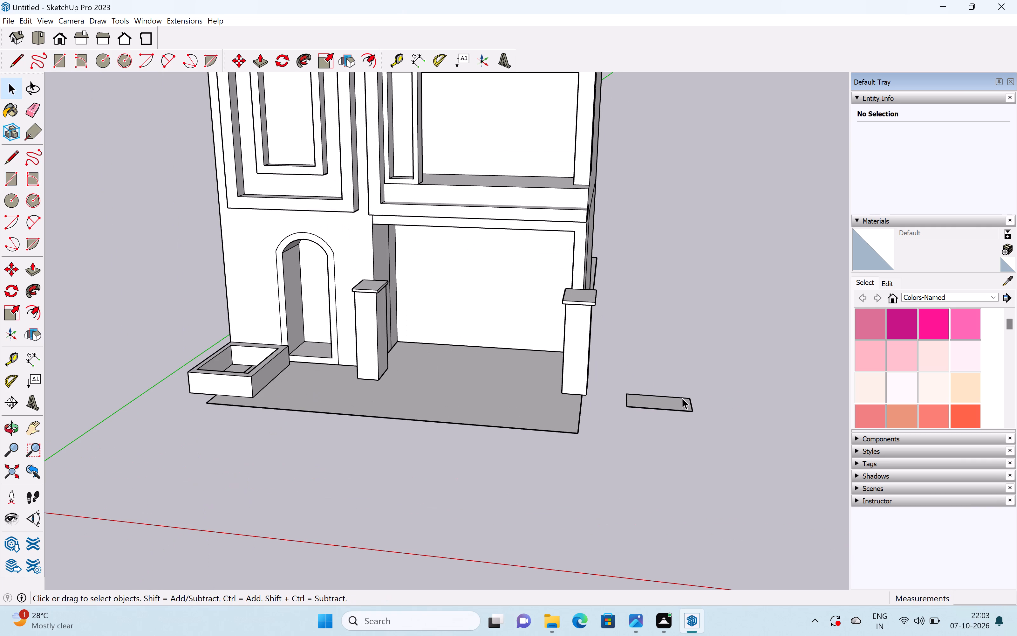
key("p")
left_click_drag(680, 401, 678, 391)
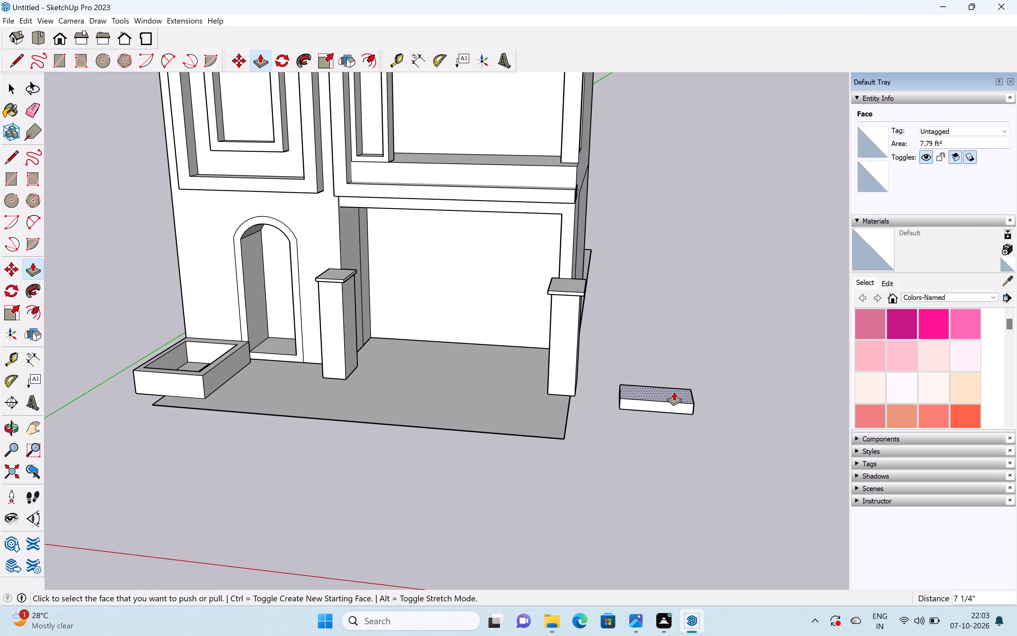
key("space")
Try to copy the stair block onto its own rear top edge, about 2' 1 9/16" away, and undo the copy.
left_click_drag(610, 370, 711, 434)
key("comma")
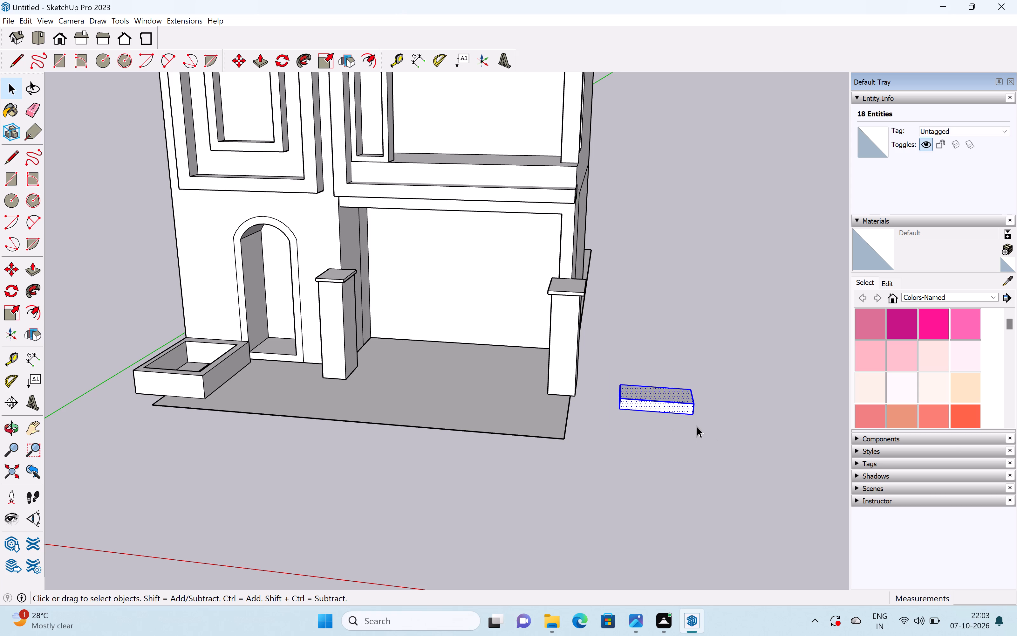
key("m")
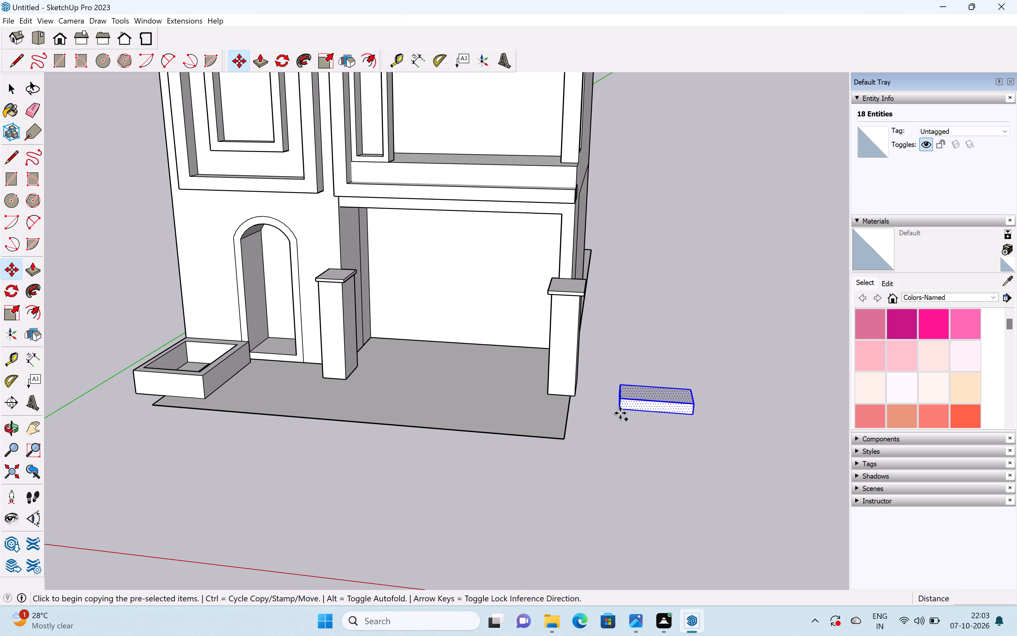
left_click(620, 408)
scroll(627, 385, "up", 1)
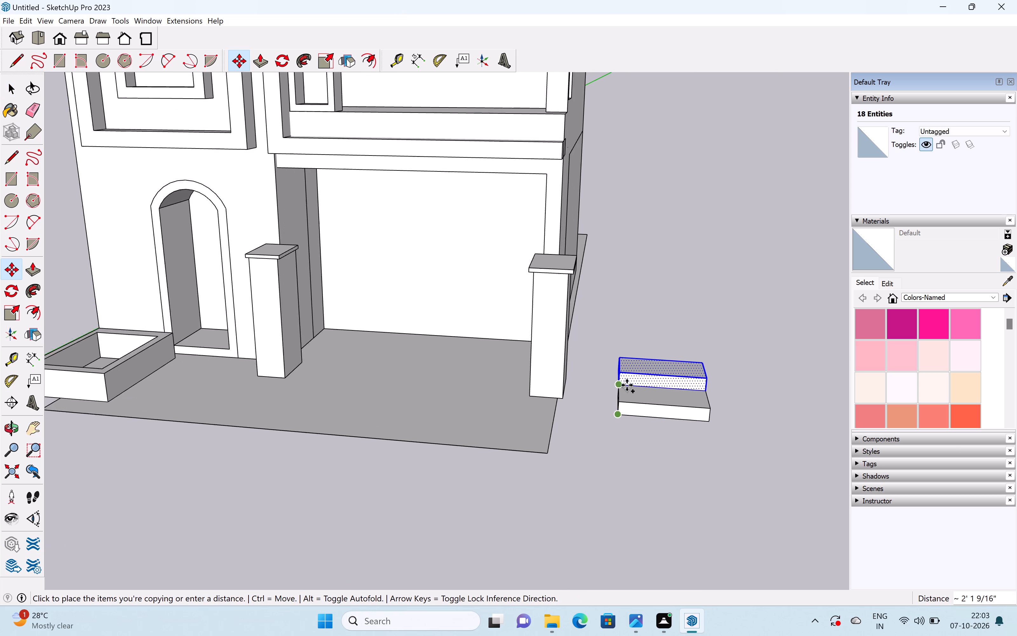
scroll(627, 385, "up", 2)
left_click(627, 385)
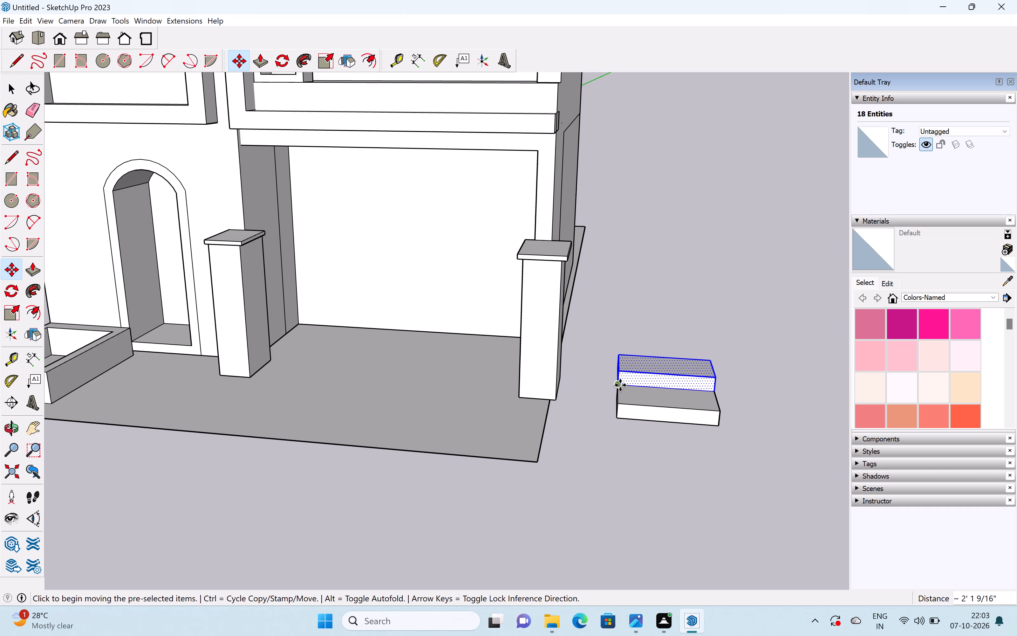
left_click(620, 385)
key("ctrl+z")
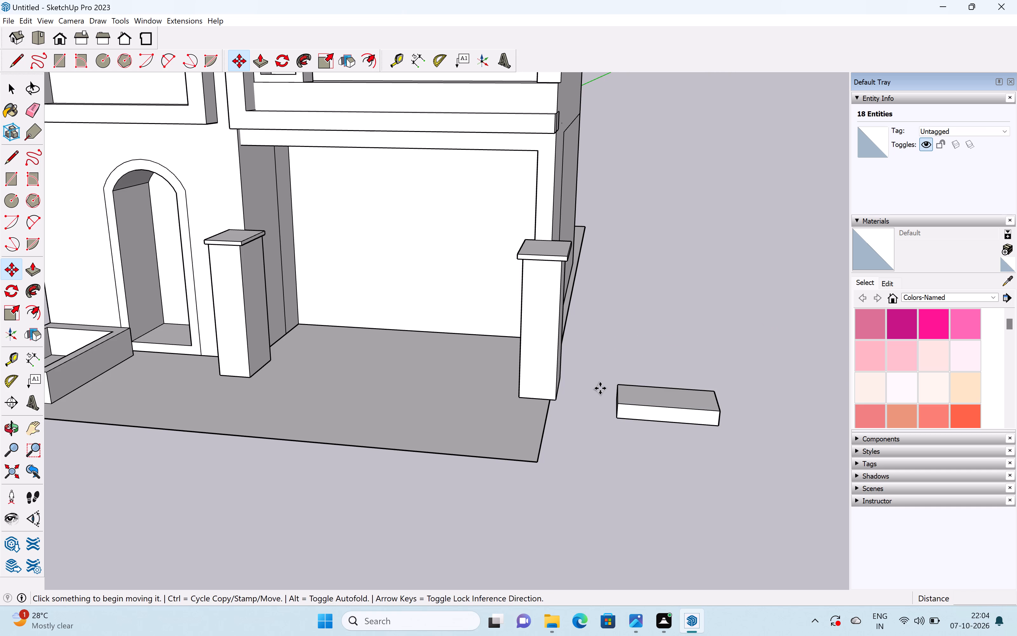
Copy the stair block up and back twice, about 2' 1 9/16" each time, placing each copy at the rear top edge of the previous block.
key("space")
left_click(635, 412)
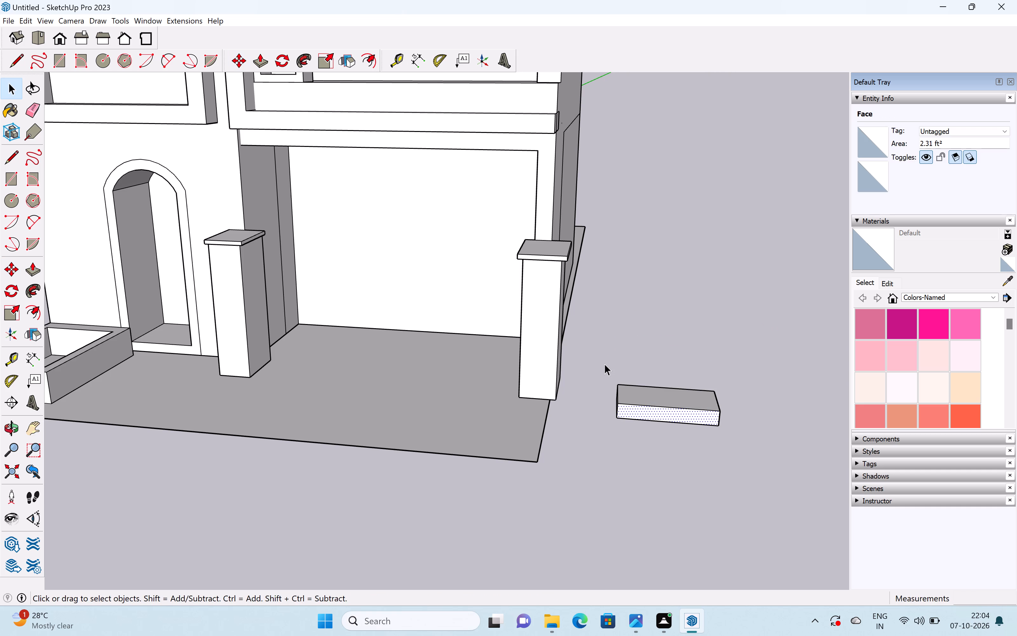
left_click_drag(604, 363, 746, 447)
key("m")
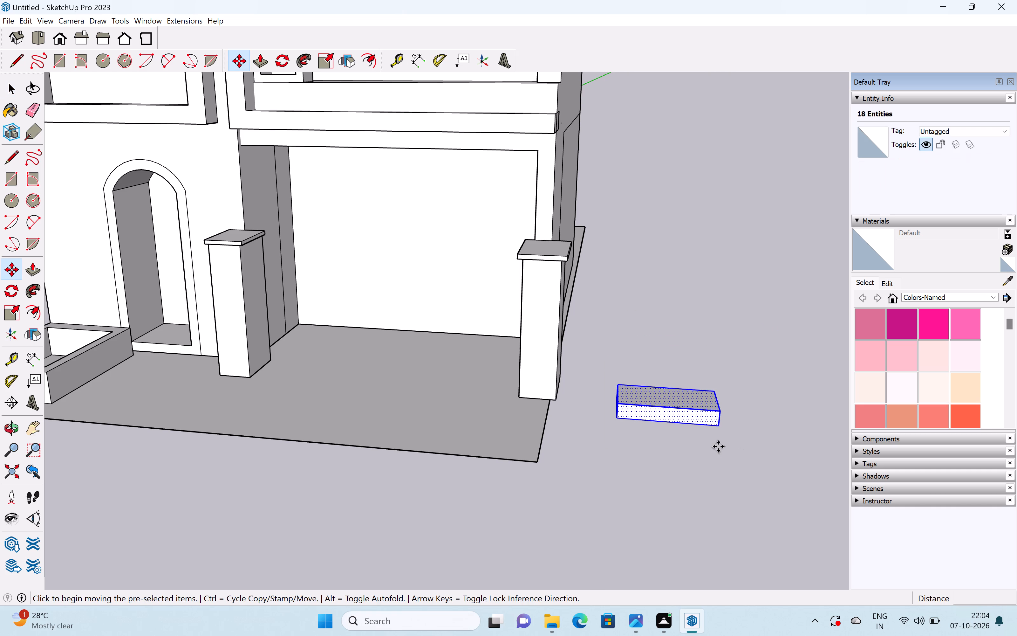
left_click(619, 418)
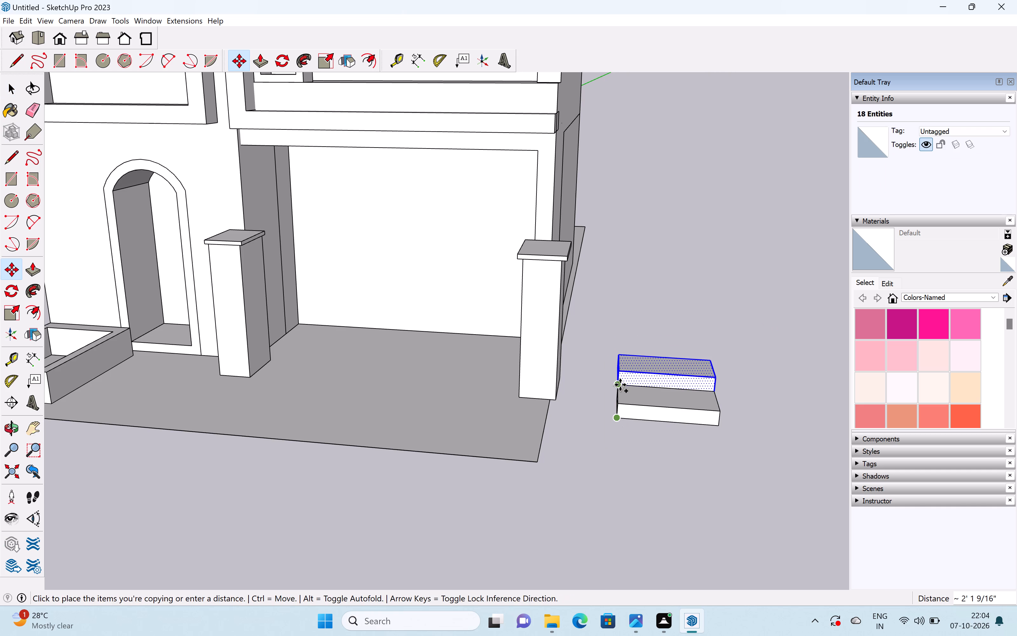
left_click(620, 383)
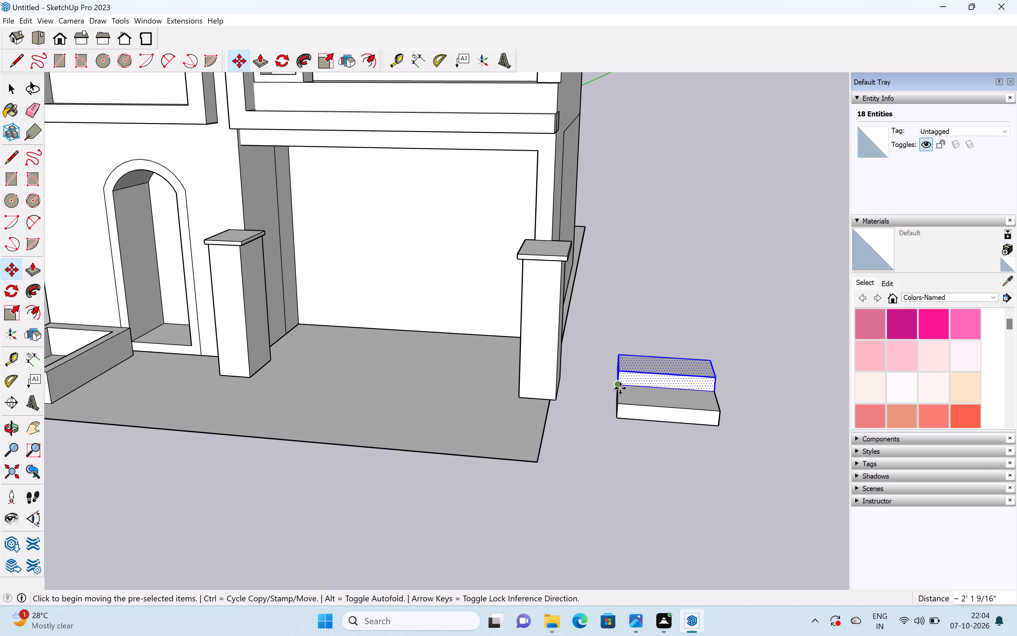
key("m")
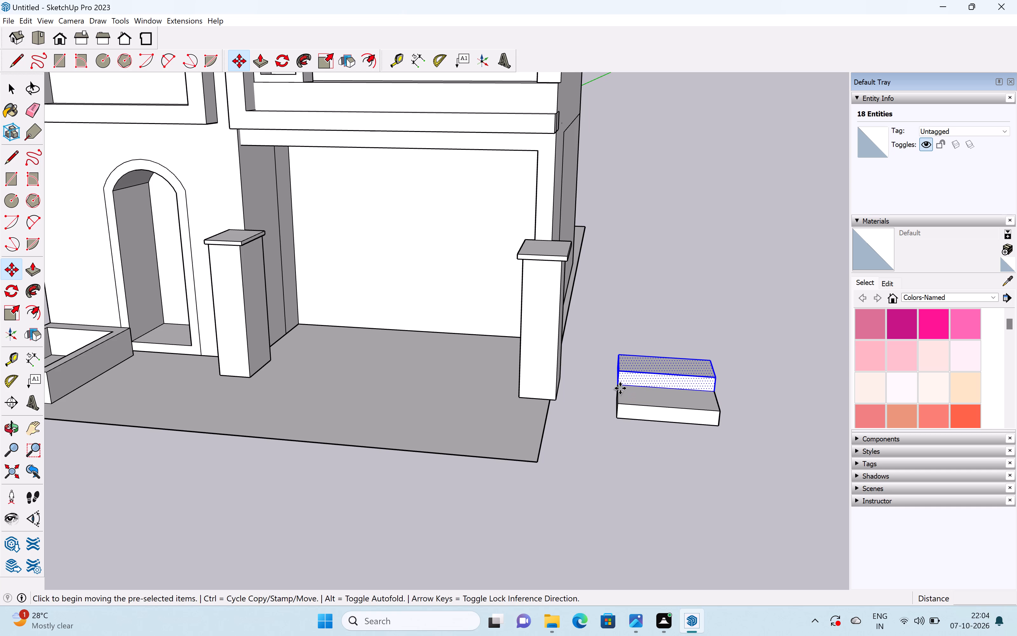
left_click(619, 385)
left_click(623, 357)
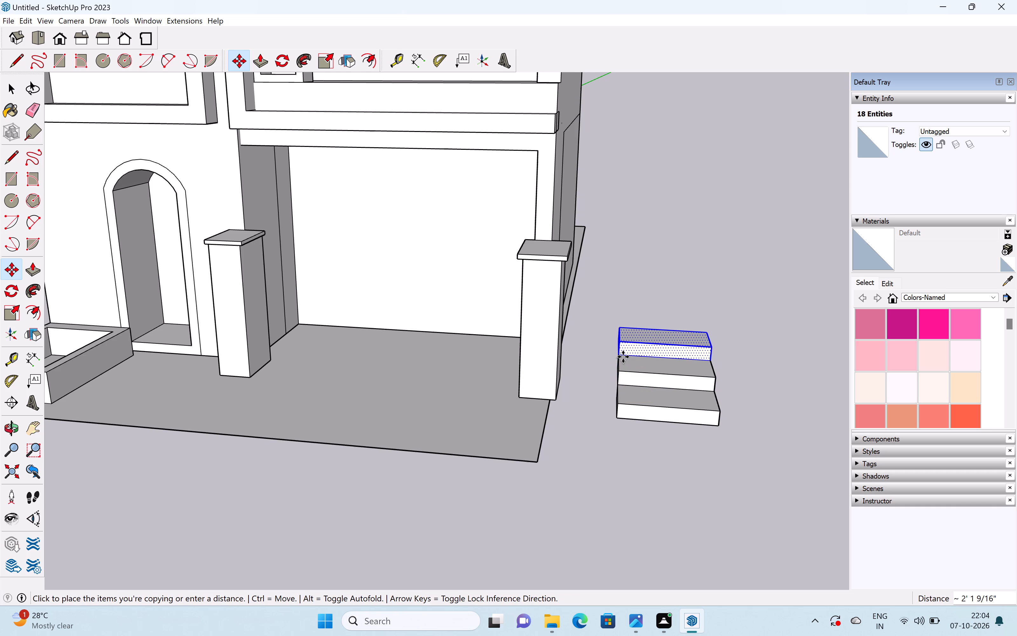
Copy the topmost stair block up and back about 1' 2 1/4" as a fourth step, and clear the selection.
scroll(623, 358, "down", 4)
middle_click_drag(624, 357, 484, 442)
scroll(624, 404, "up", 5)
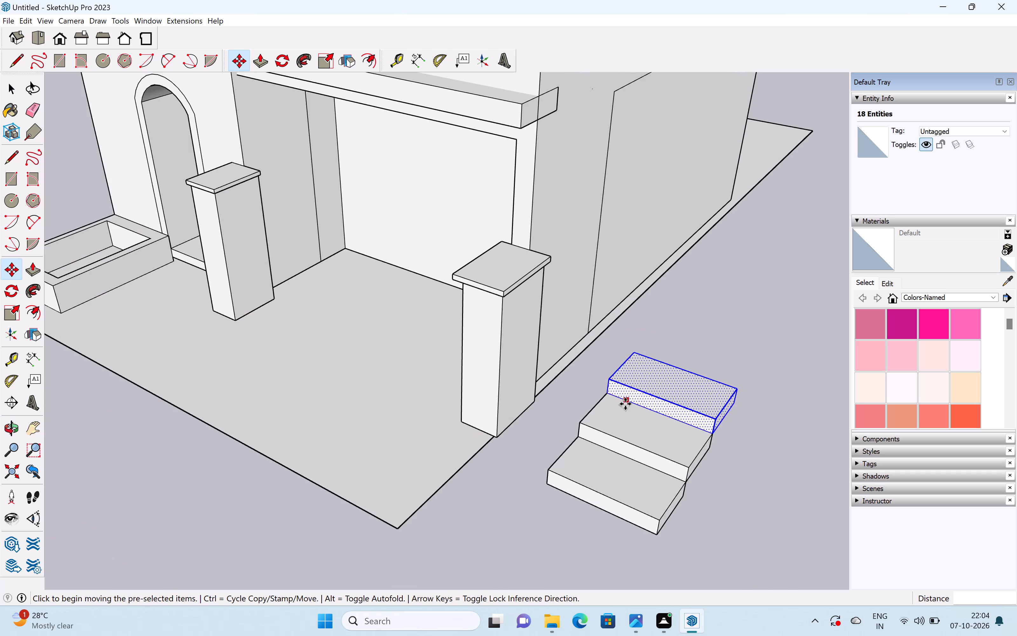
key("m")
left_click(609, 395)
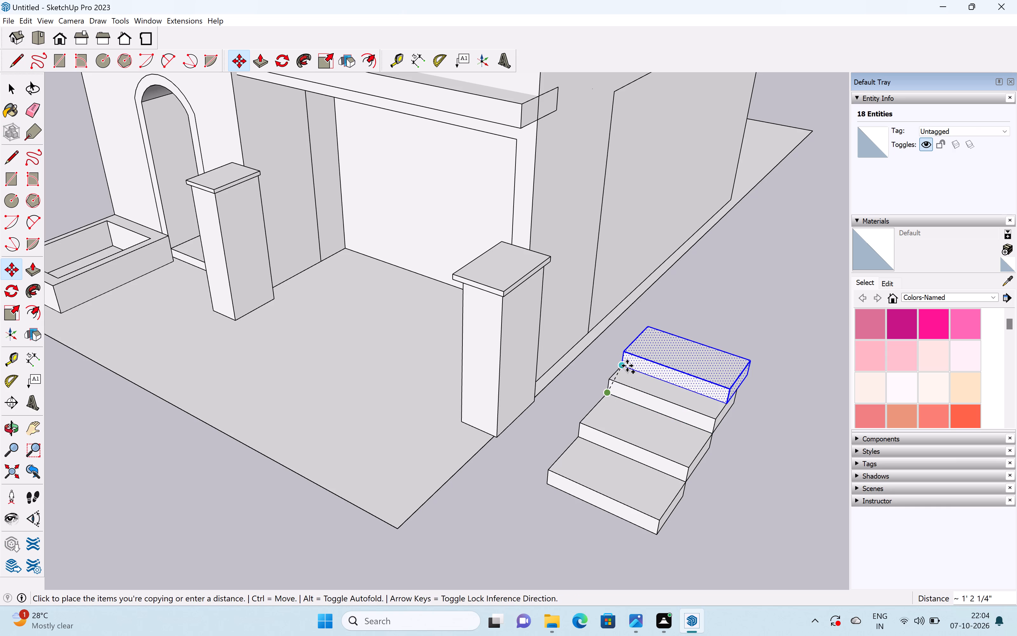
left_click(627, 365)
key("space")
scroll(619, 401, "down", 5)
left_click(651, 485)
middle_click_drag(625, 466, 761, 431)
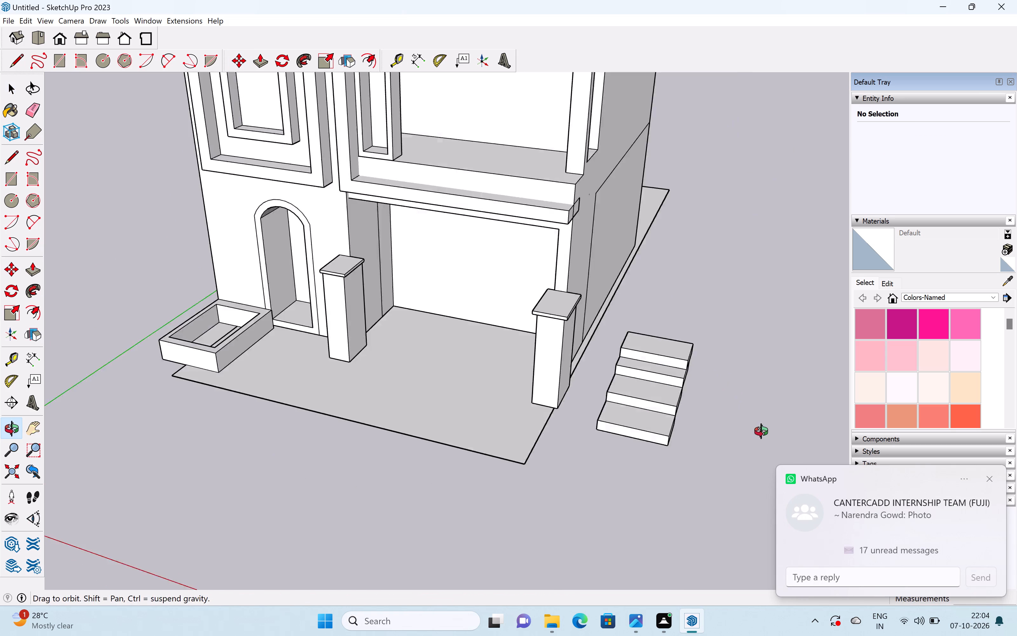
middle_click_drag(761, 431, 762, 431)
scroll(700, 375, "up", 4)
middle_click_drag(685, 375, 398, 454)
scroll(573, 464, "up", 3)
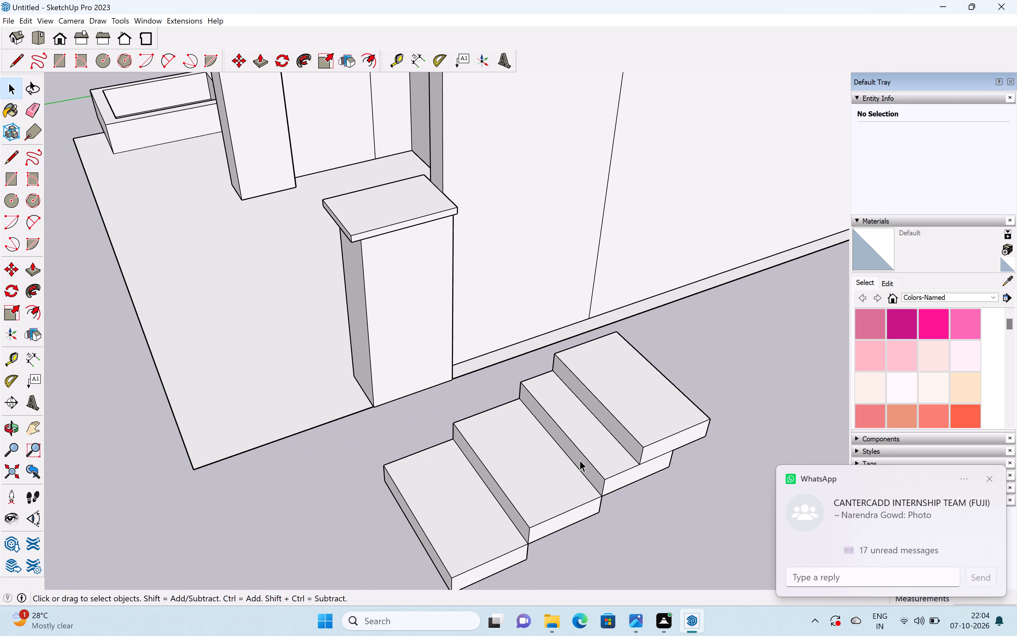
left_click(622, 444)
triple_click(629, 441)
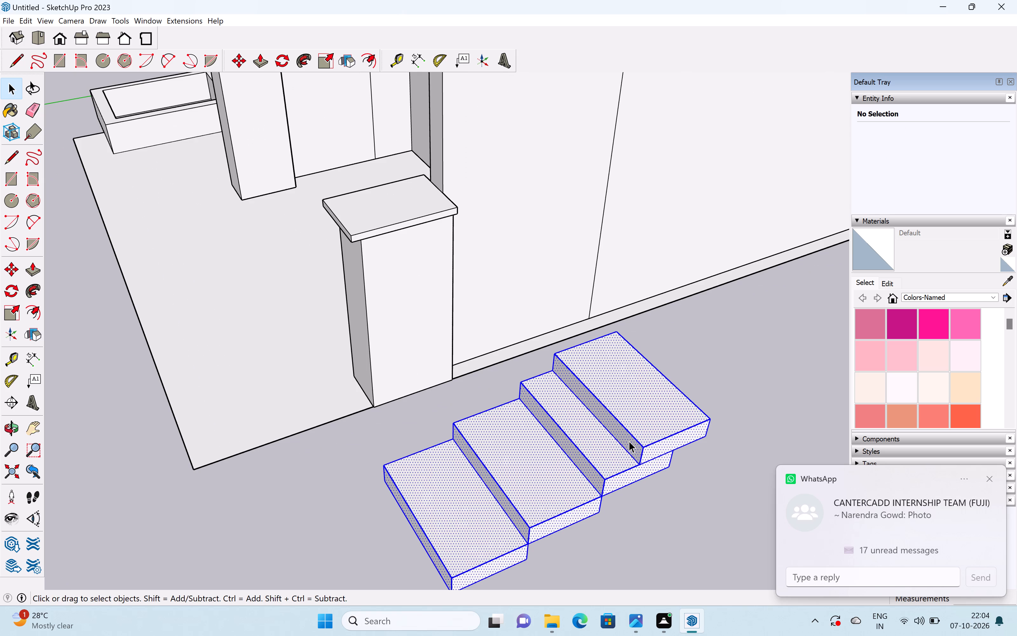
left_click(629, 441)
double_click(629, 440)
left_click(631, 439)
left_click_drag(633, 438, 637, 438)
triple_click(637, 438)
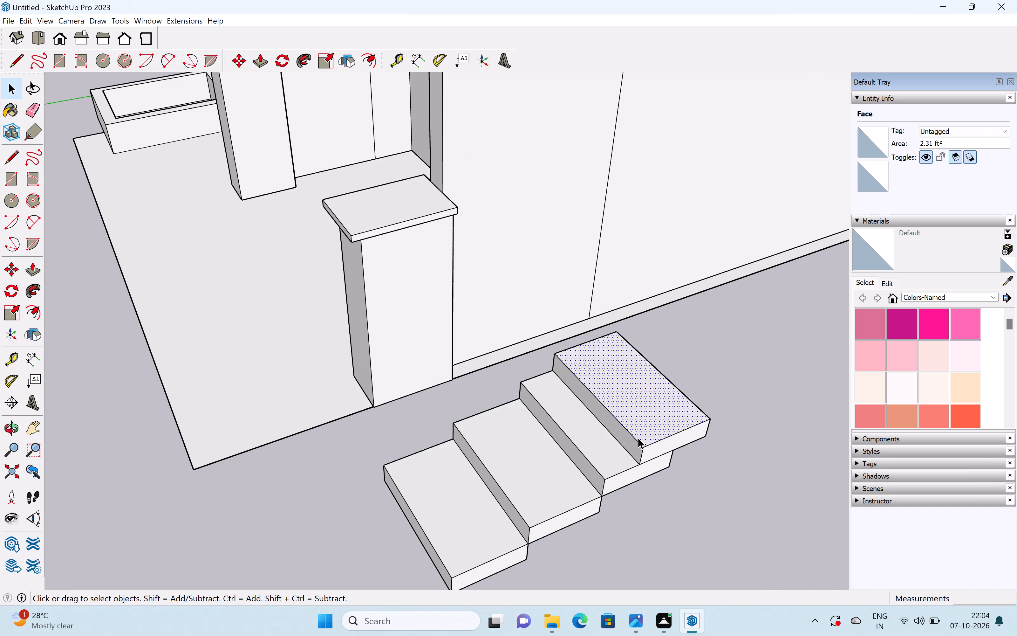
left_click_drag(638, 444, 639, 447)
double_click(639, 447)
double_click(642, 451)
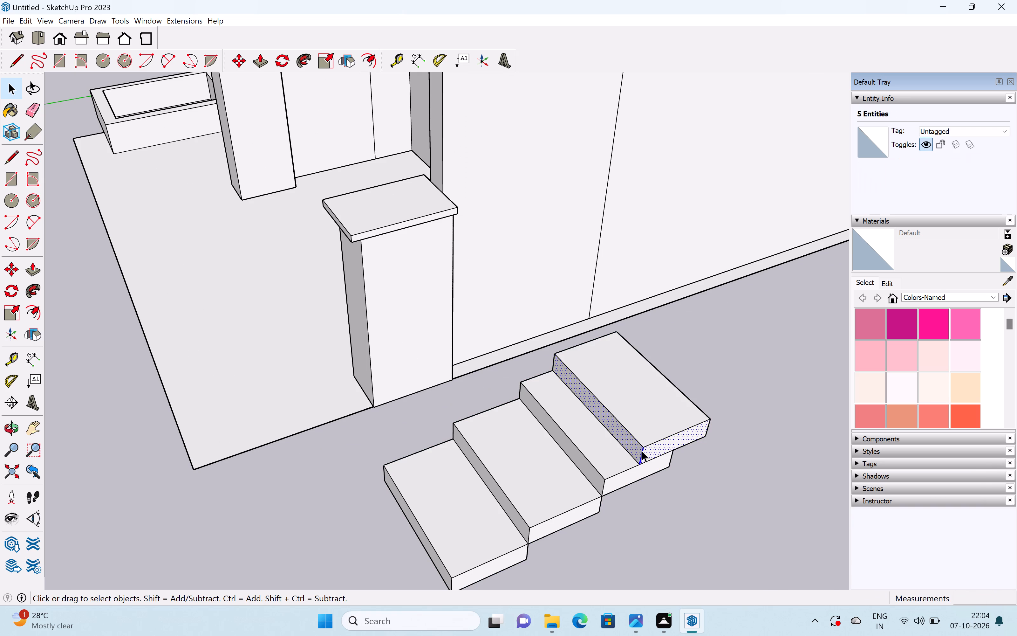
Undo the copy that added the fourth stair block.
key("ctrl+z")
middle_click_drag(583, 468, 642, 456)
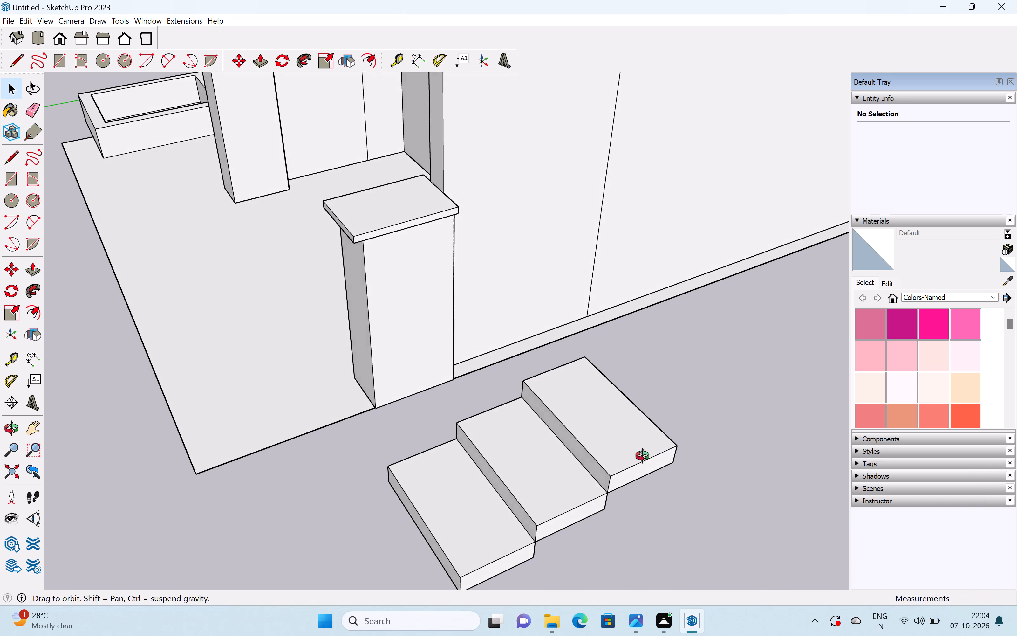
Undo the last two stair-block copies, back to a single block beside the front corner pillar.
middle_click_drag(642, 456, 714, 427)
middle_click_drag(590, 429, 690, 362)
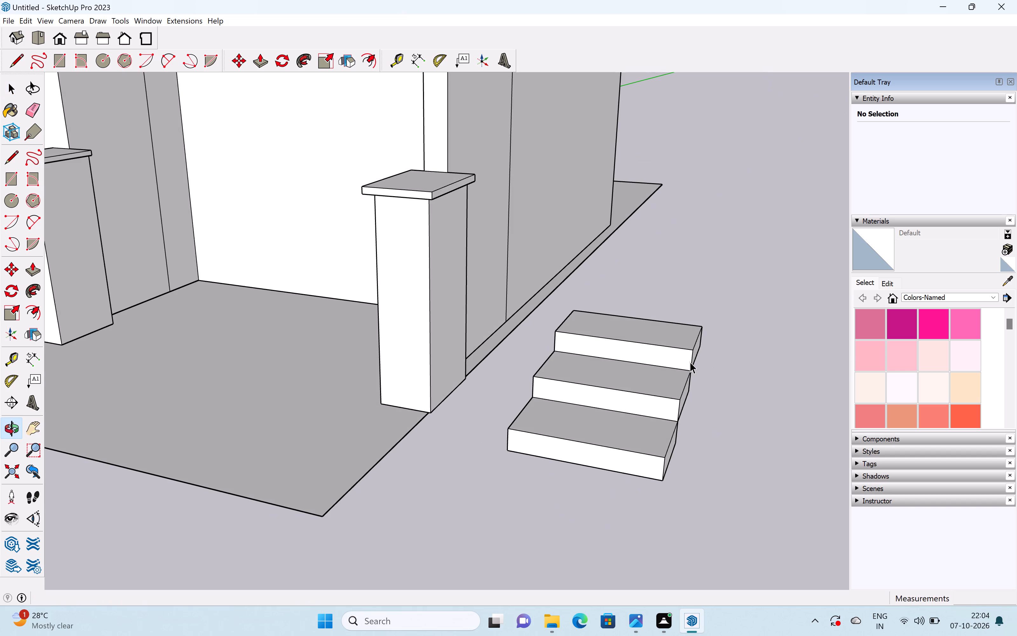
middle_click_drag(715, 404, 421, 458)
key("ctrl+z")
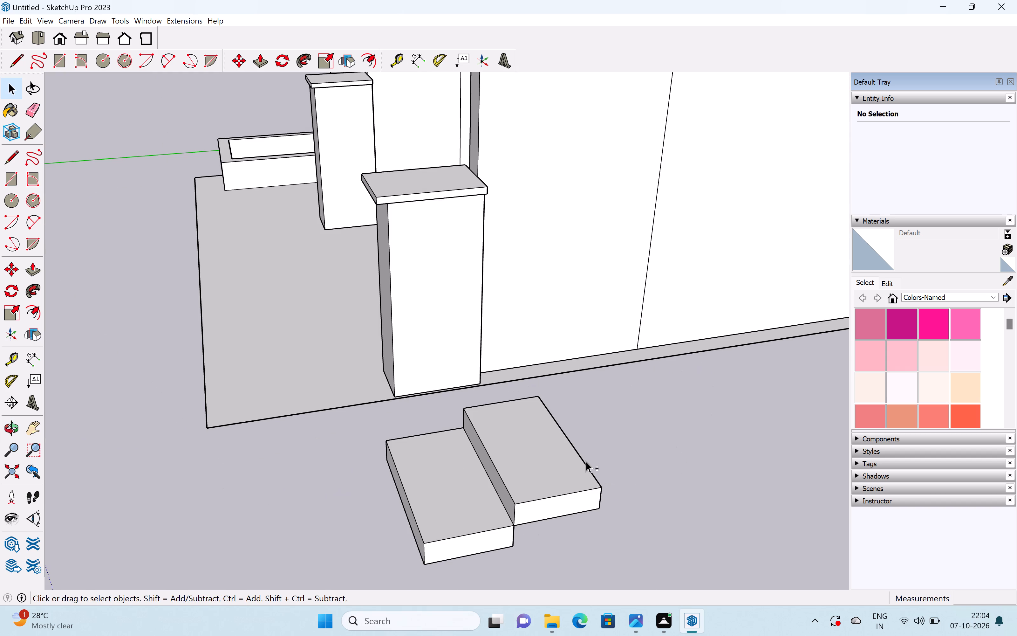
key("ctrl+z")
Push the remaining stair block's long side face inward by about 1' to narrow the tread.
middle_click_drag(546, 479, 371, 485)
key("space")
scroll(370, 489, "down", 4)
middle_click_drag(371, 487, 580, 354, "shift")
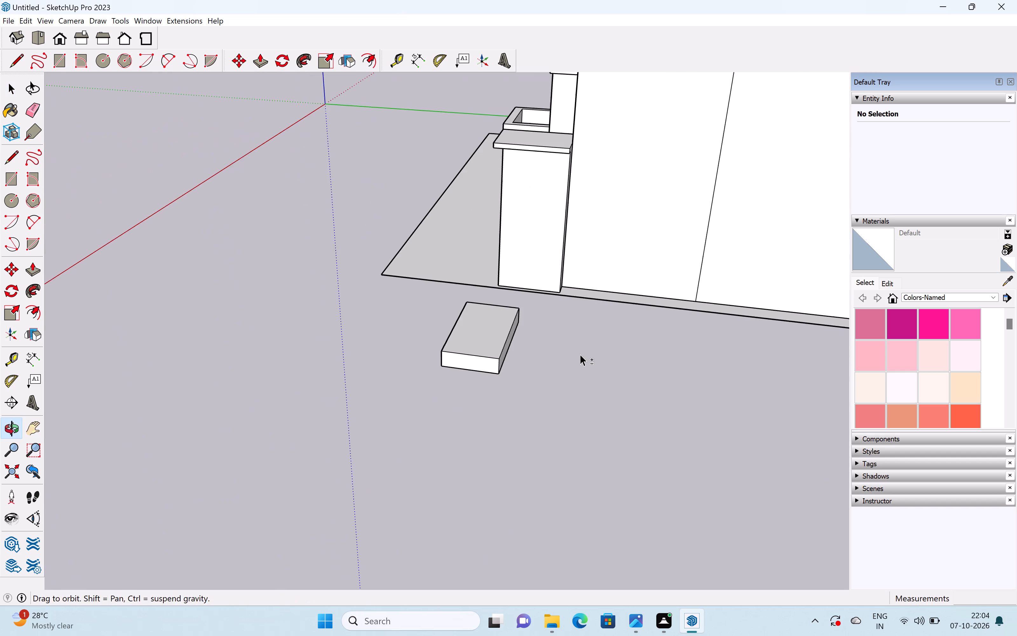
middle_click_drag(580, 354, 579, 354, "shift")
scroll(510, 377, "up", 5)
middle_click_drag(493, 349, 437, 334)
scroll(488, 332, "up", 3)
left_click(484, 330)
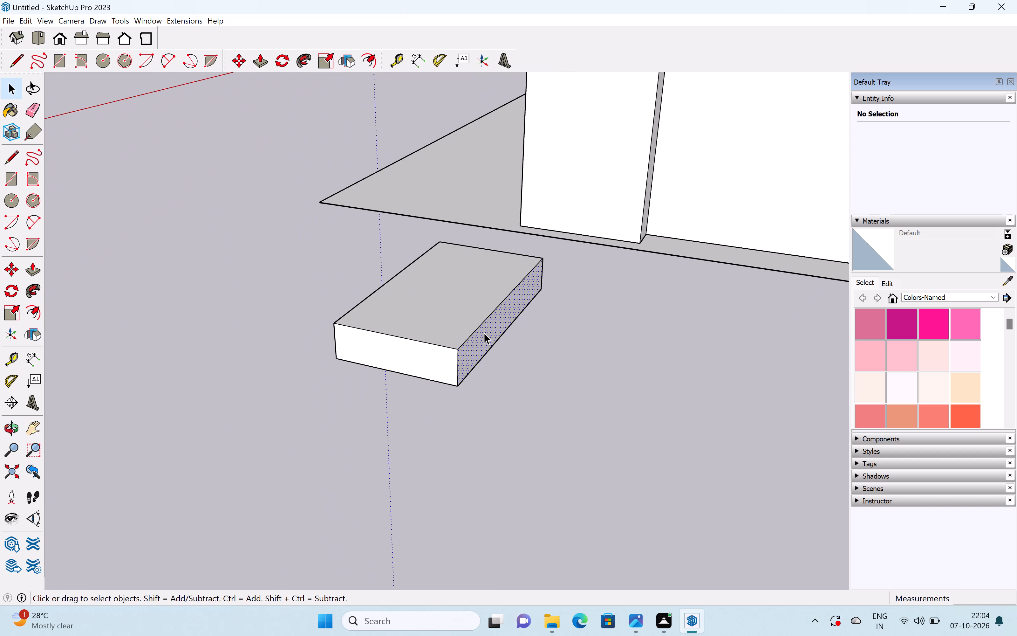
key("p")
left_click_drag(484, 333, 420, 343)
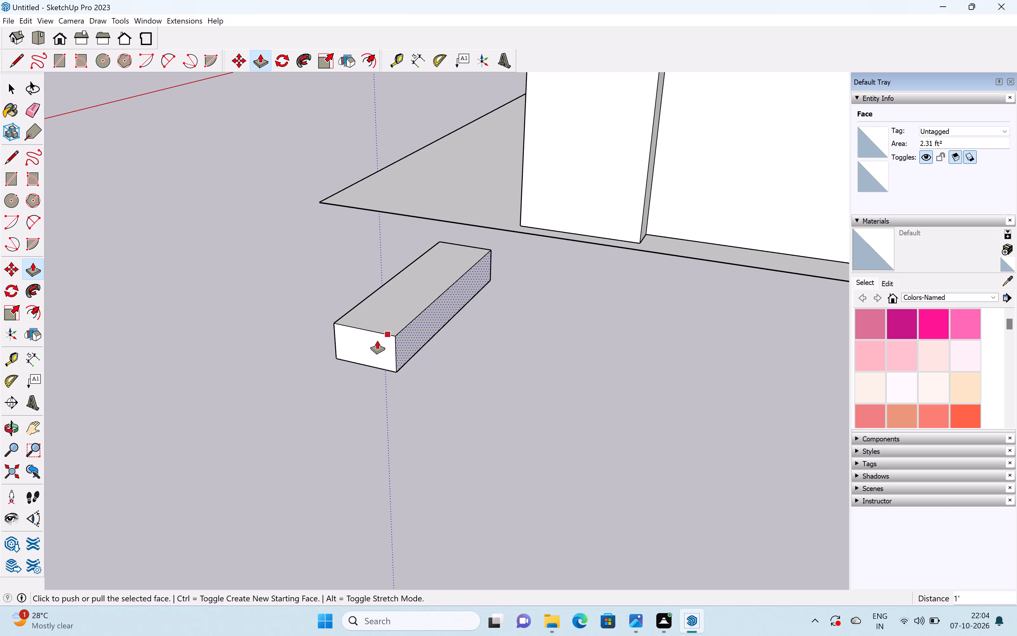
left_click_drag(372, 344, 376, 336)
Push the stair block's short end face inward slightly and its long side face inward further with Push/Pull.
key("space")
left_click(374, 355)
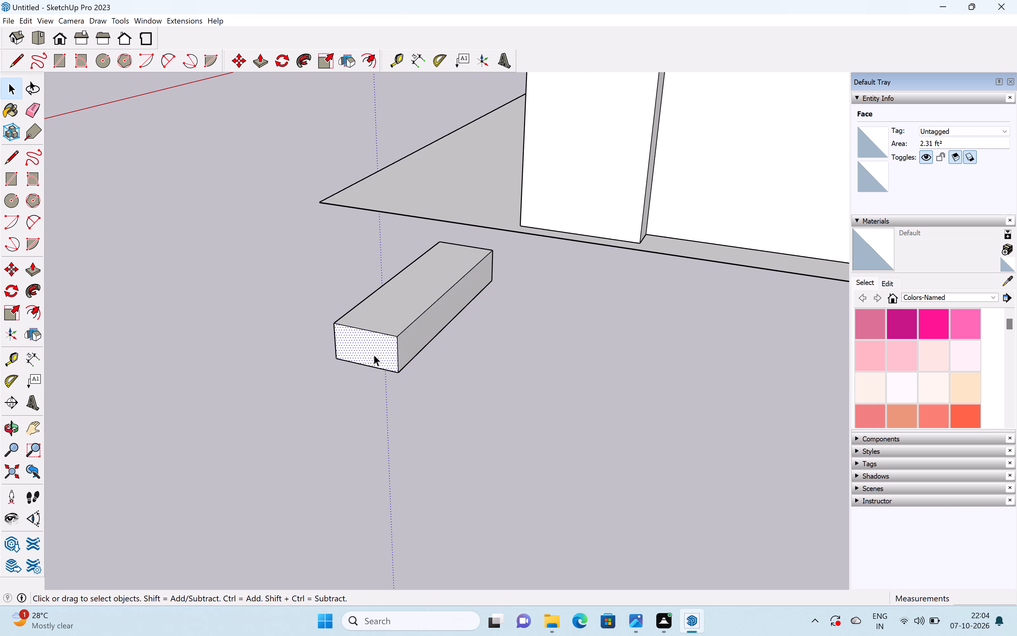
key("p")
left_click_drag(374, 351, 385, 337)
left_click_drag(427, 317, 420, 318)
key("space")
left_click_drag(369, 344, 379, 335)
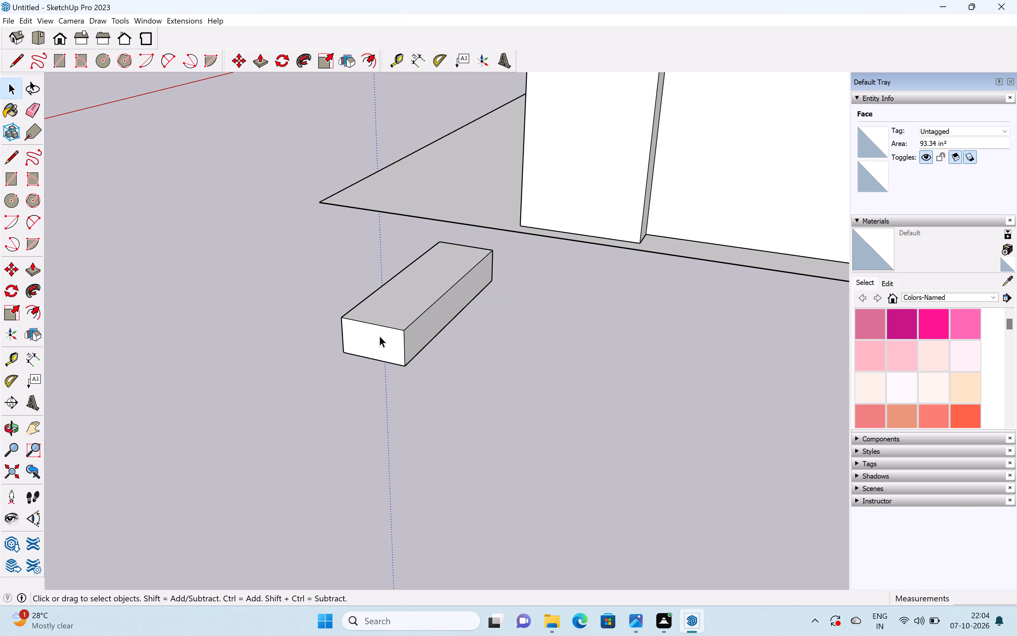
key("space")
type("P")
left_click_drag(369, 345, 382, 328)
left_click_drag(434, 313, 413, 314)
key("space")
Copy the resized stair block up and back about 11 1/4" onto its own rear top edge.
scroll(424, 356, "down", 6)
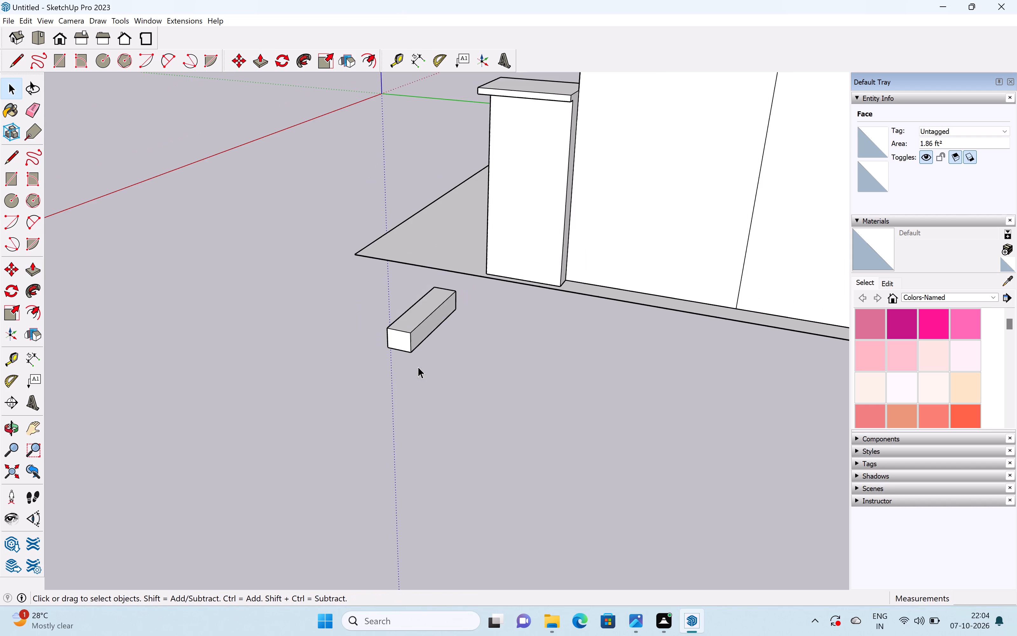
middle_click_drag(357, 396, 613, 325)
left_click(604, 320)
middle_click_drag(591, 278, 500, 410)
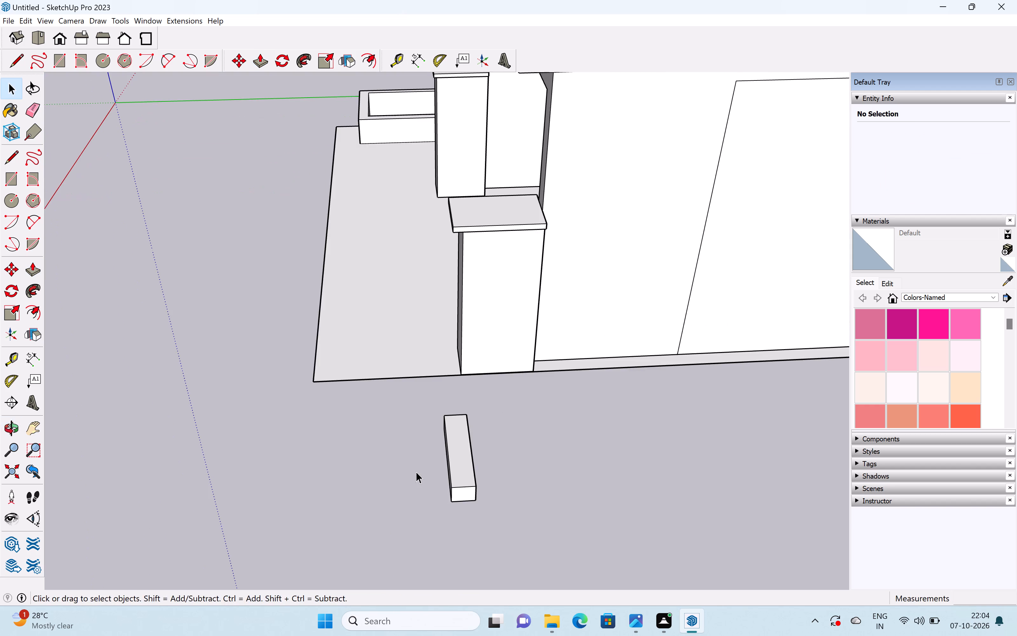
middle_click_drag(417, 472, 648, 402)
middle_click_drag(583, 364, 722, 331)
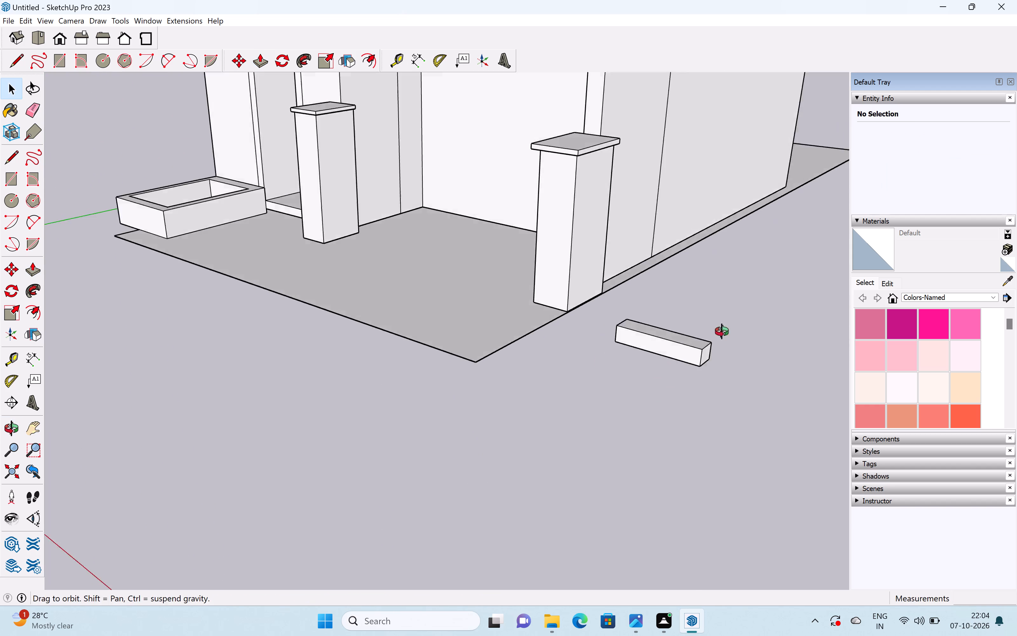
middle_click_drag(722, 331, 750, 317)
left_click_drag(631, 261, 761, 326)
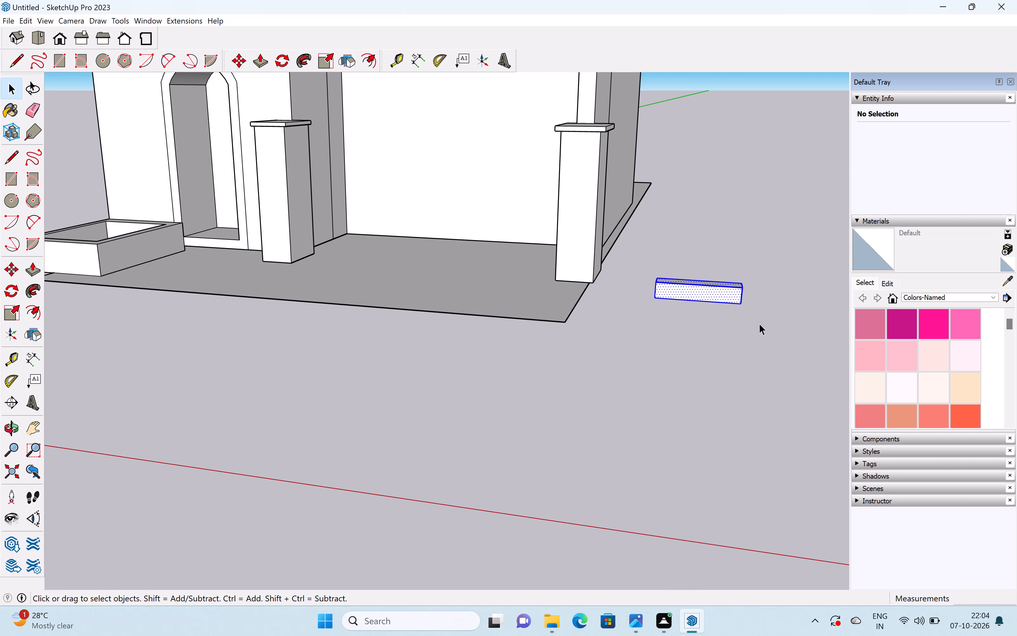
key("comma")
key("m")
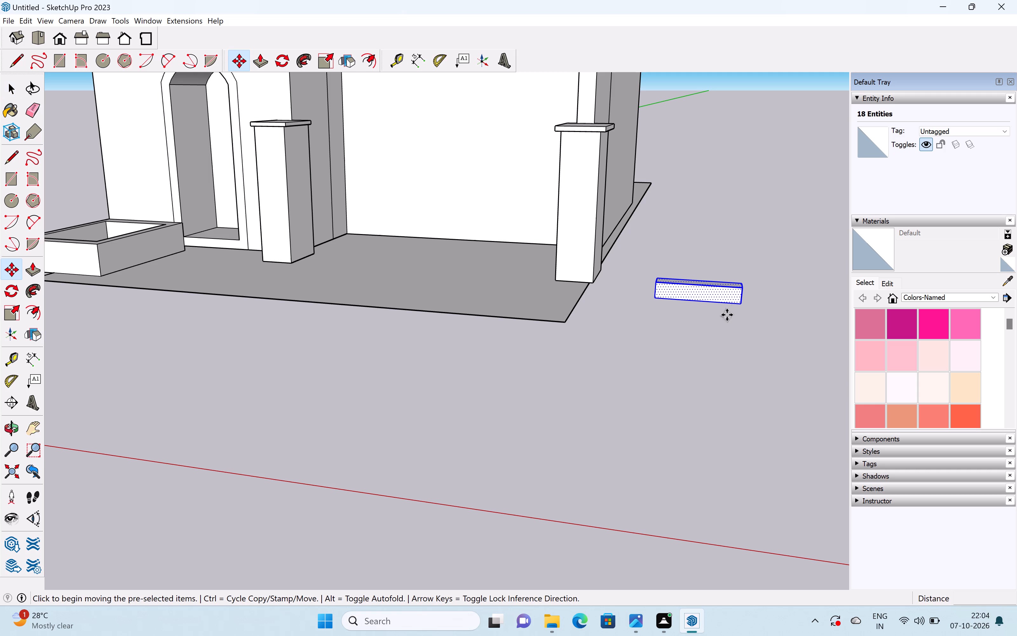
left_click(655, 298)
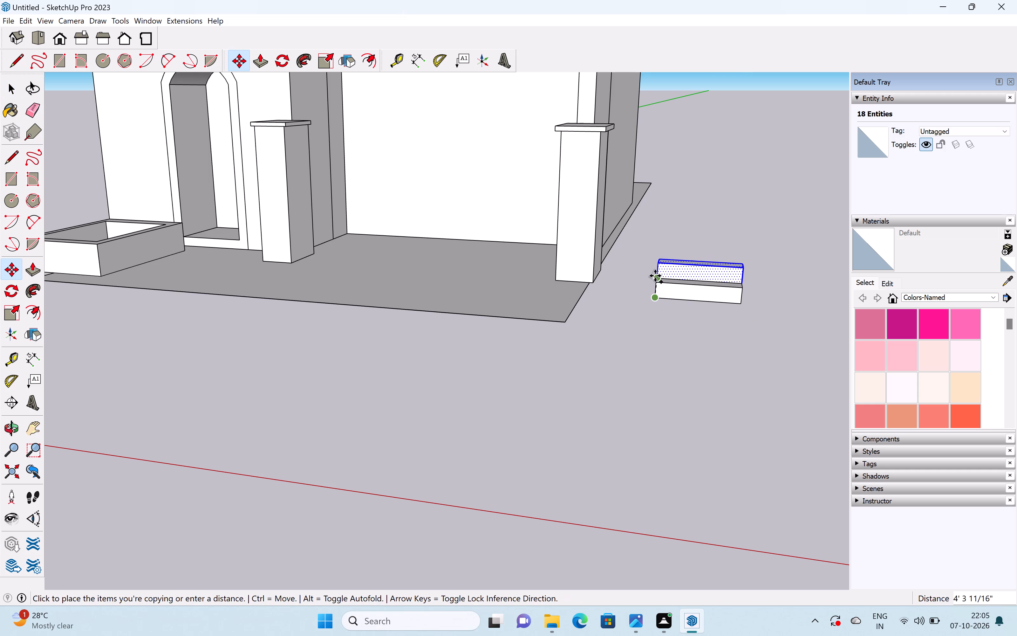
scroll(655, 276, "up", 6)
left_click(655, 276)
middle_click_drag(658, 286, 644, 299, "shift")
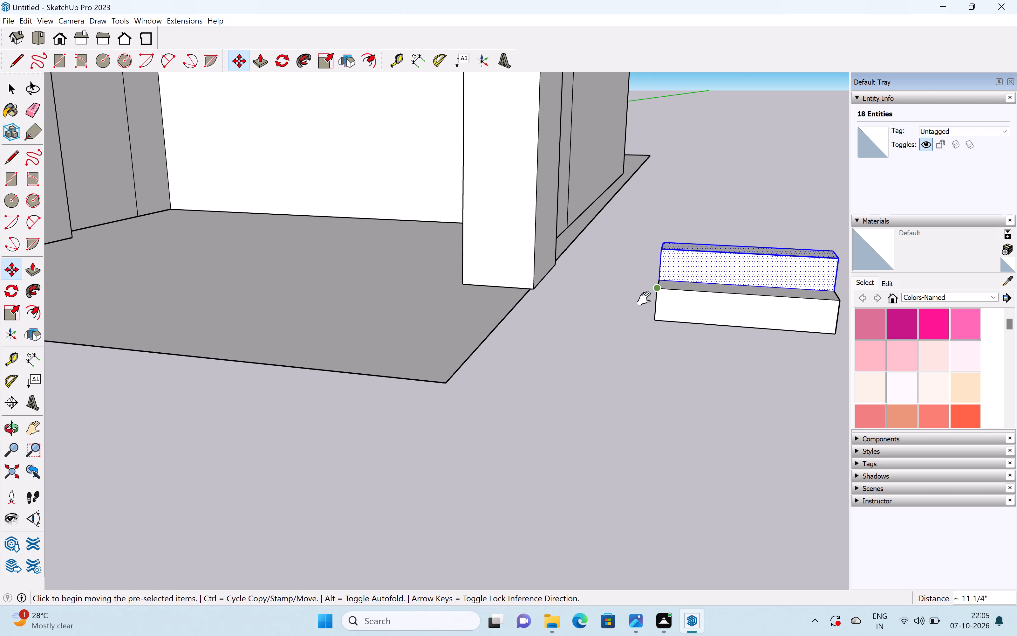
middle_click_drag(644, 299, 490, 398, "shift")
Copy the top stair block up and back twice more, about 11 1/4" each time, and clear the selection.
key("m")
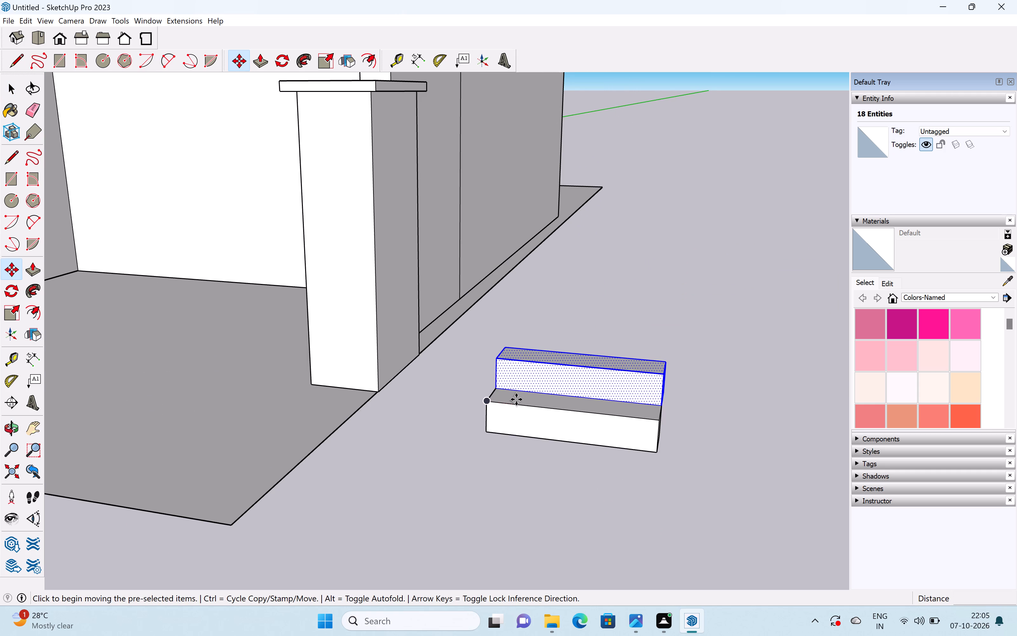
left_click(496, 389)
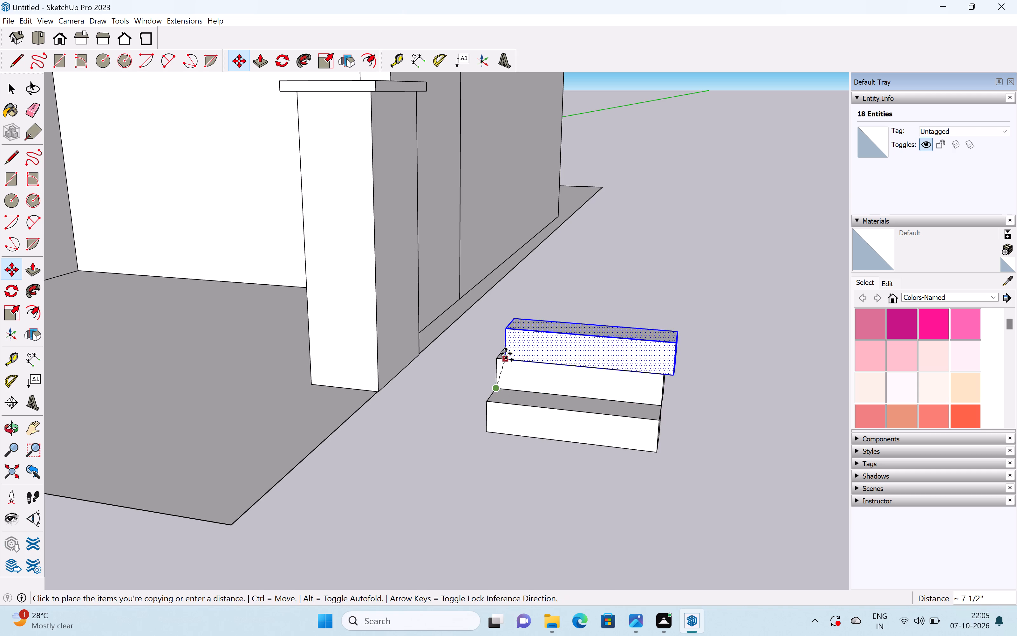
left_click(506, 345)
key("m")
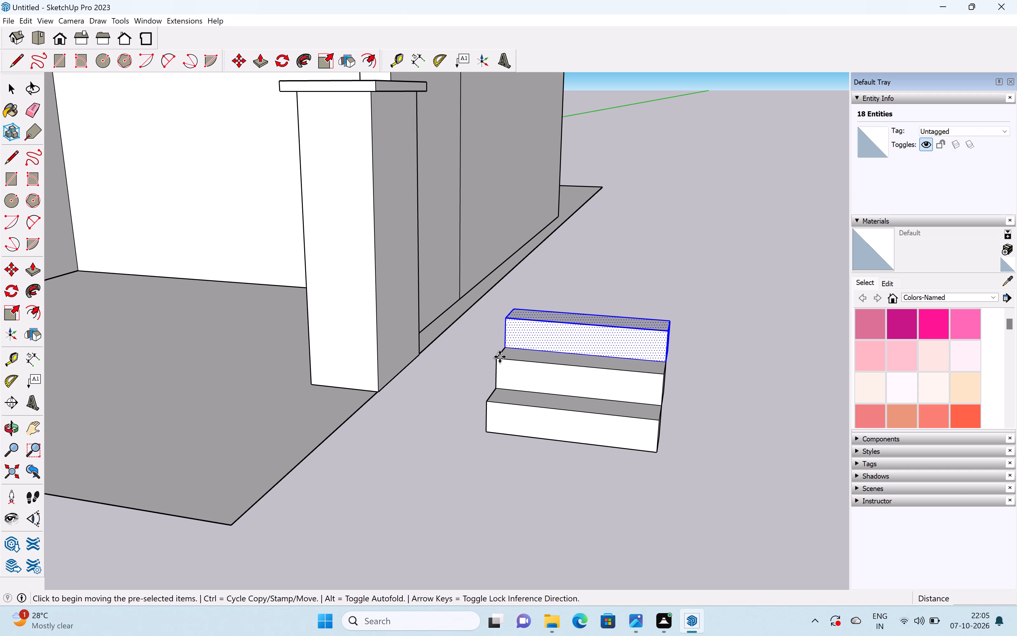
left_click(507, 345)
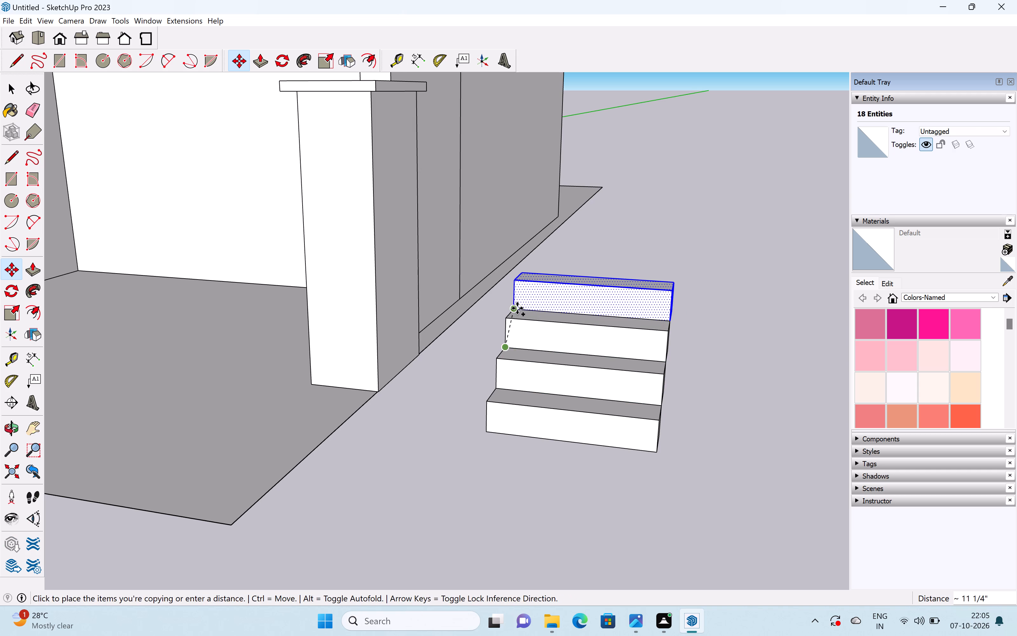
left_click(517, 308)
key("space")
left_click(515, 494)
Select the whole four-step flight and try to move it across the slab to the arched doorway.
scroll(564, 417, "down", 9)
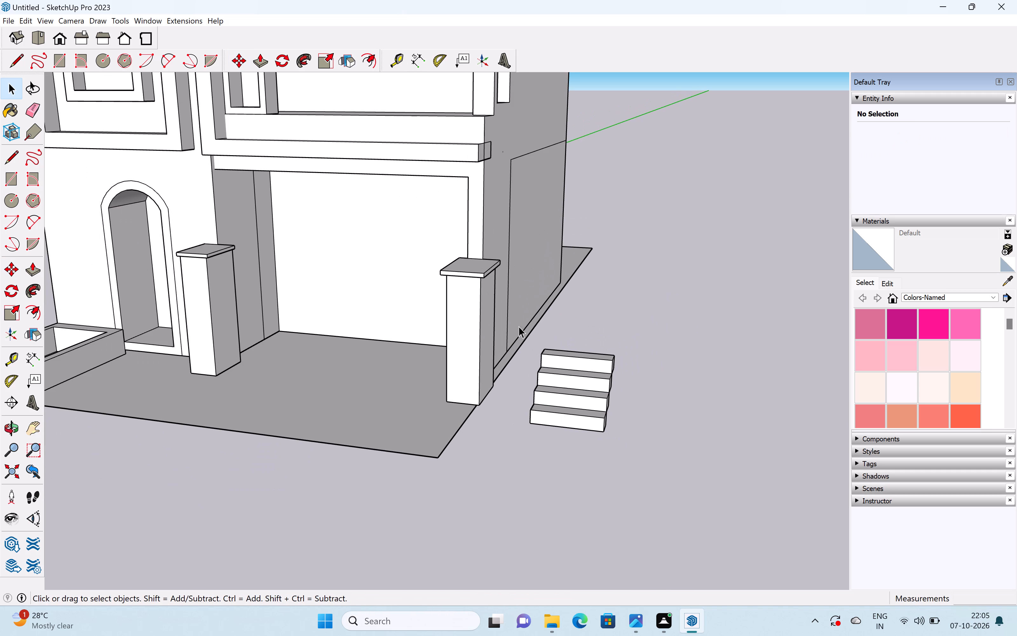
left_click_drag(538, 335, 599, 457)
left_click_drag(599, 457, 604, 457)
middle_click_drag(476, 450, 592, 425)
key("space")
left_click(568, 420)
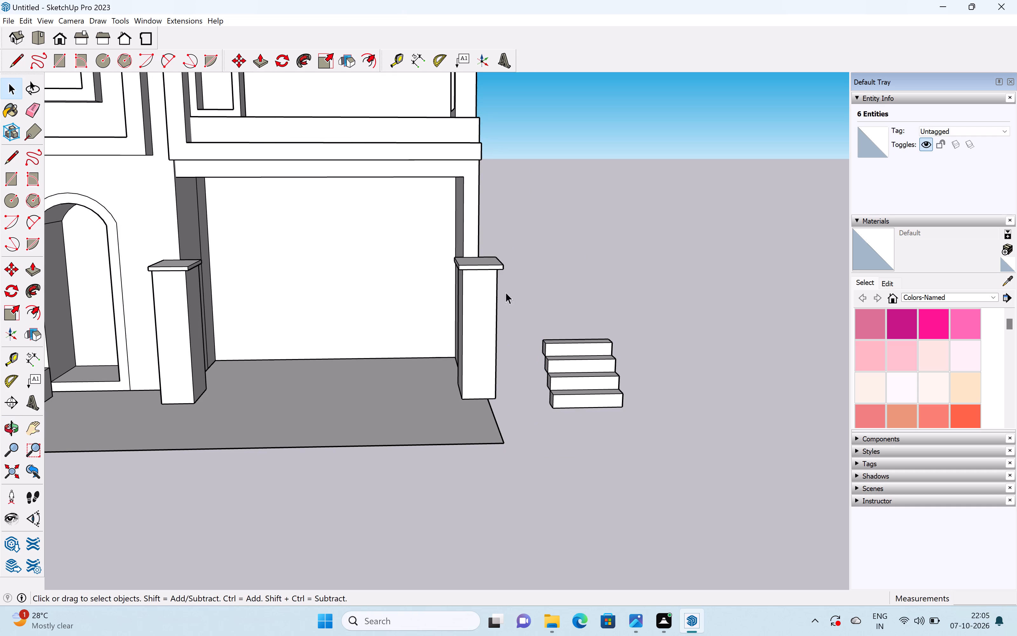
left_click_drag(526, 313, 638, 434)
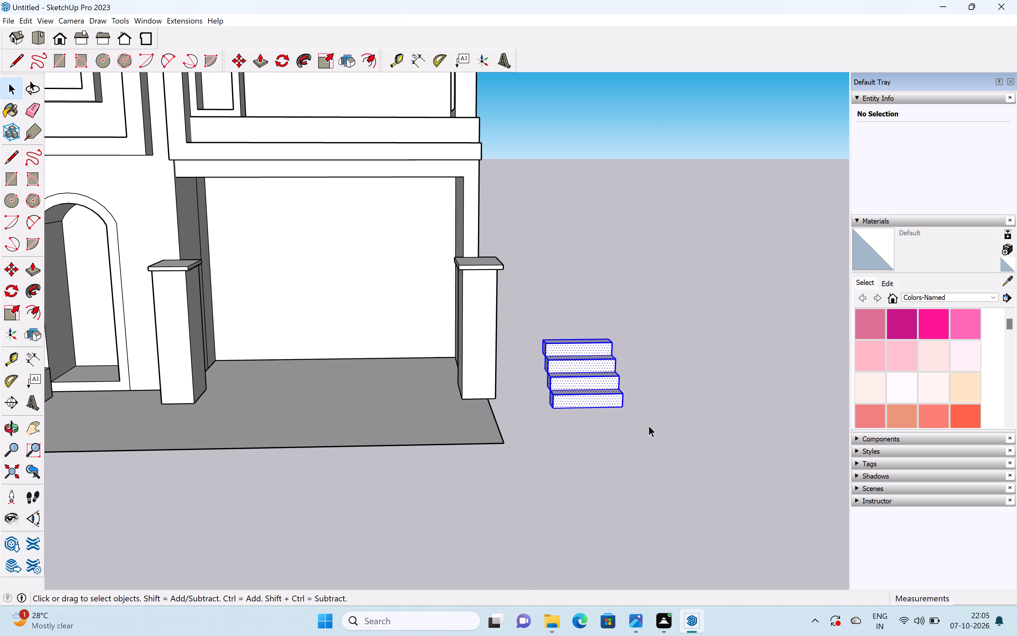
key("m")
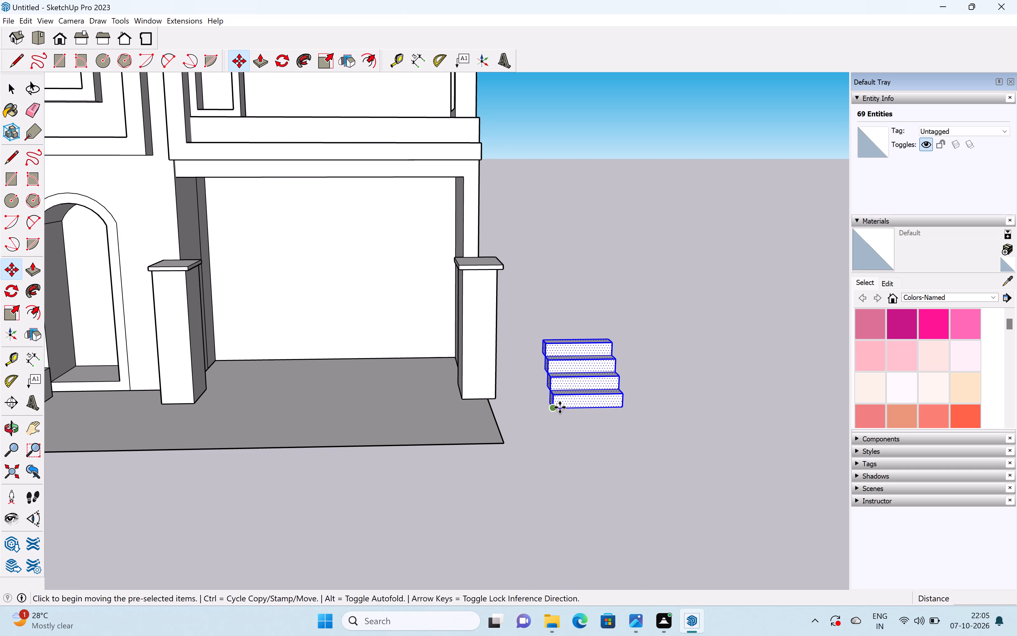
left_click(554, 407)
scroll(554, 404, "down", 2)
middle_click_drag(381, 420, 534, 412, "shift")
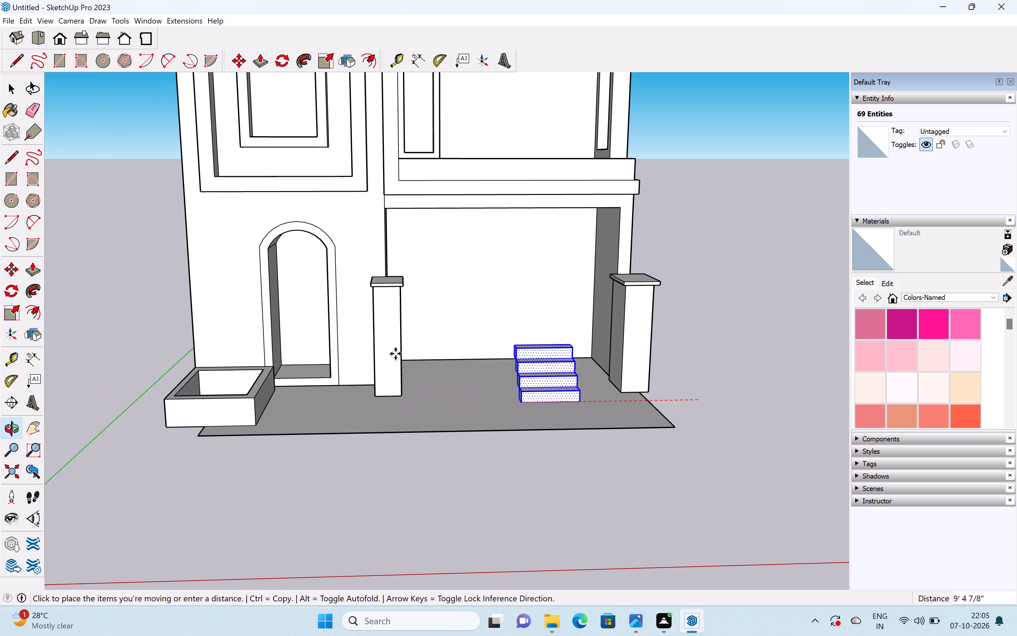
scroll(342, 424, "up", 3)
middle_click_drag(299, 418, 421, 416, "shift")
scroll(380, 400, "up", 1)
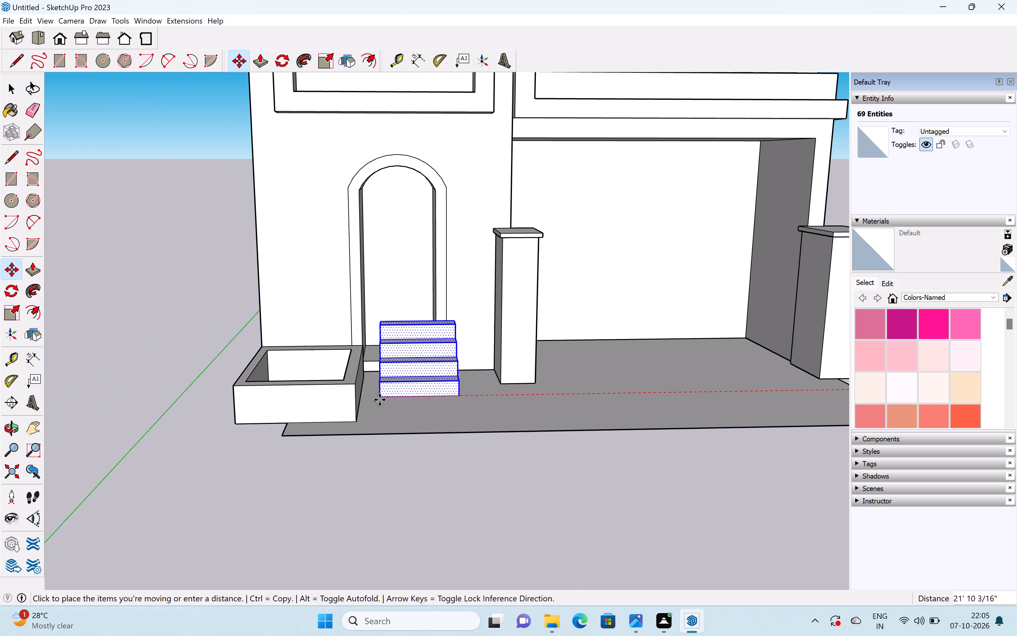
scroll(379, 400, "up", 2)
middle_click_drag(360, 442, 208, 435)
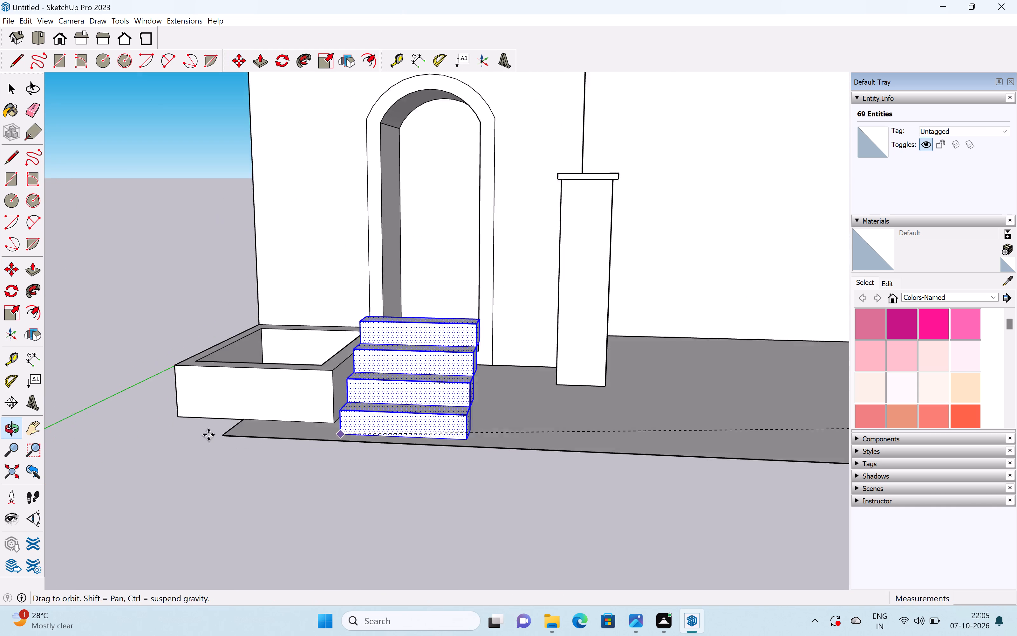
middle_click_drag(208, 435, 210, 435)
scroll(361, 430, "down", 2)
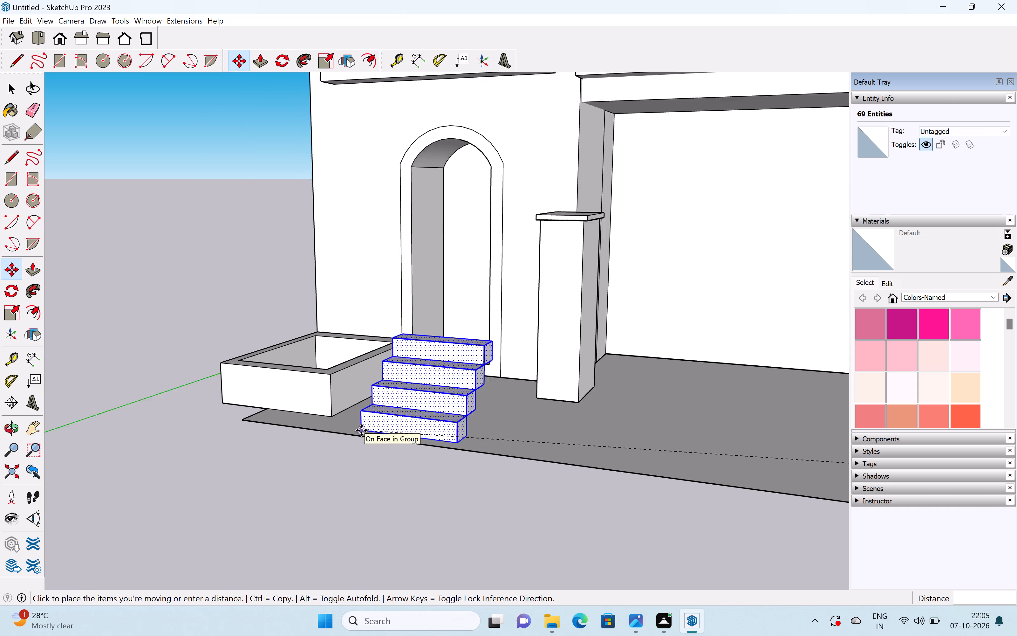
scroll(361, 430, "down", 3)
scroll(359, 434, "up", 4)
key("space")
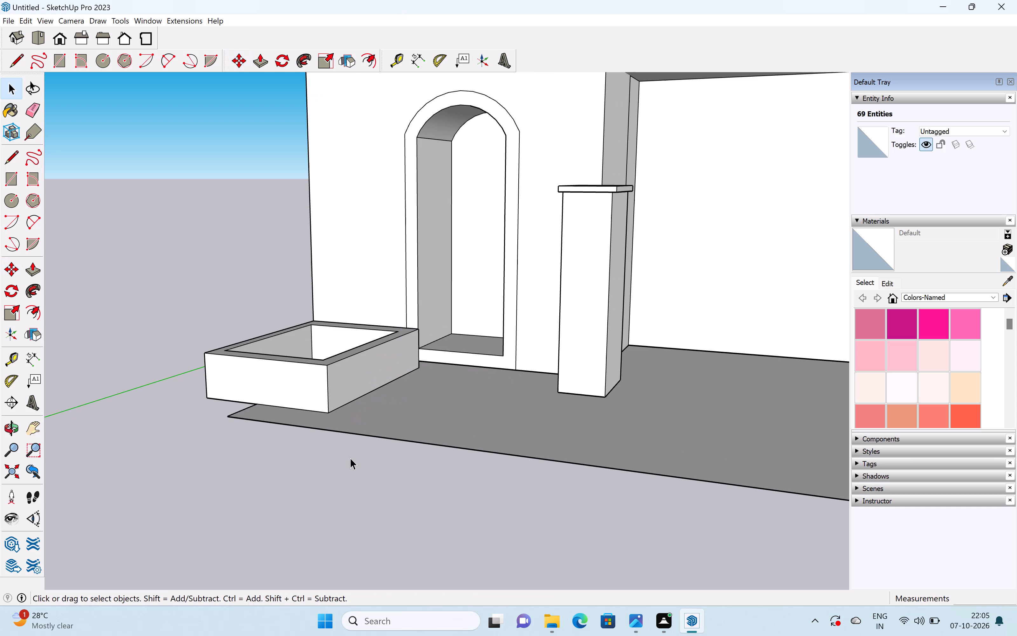
Delete the selected four-step flight beside the building.
scroll(350, 458, "down", 14)
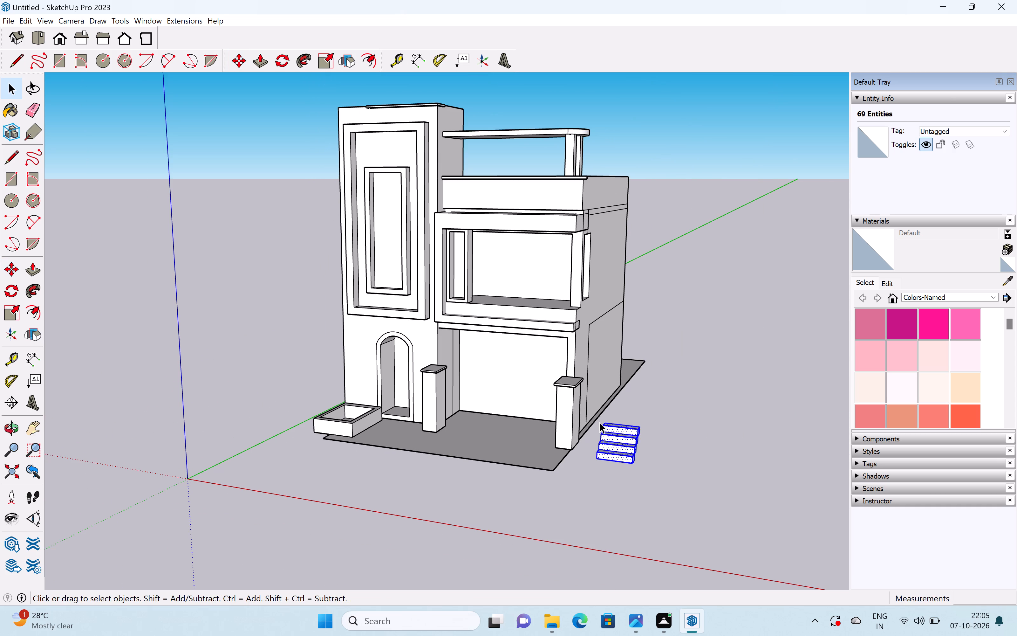
key("Delete")
Draw a narrow rectangle on the base slab in front of the arched doorway, starting at the planter's rear bottom corner.
scroll(401, 435, "up", 12)
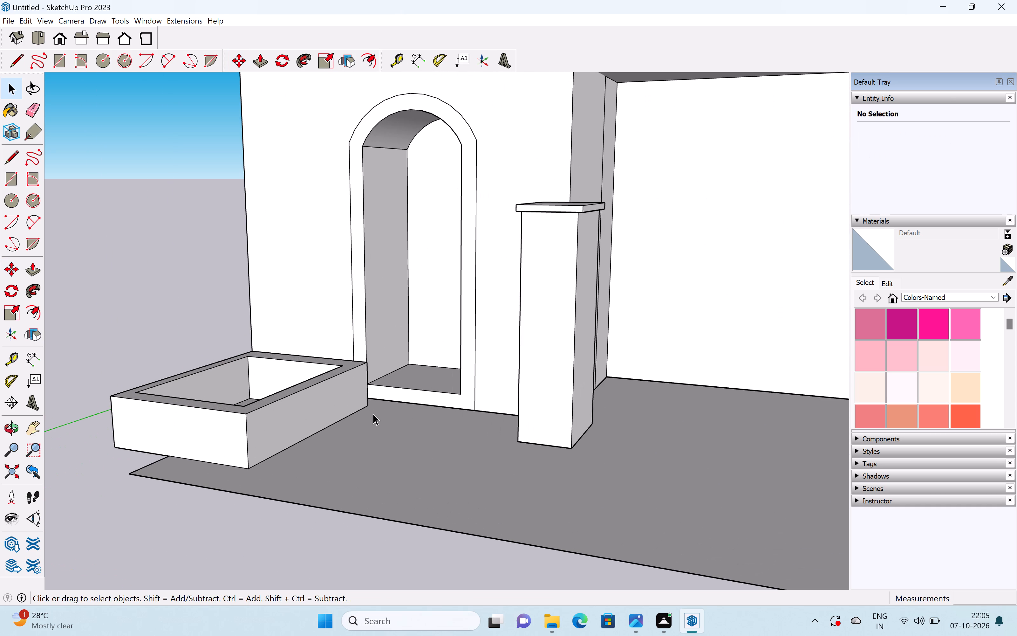
middle_click_drag(373, 412, 416, 368, "shift")
scroll(413, 363, "up", 4)
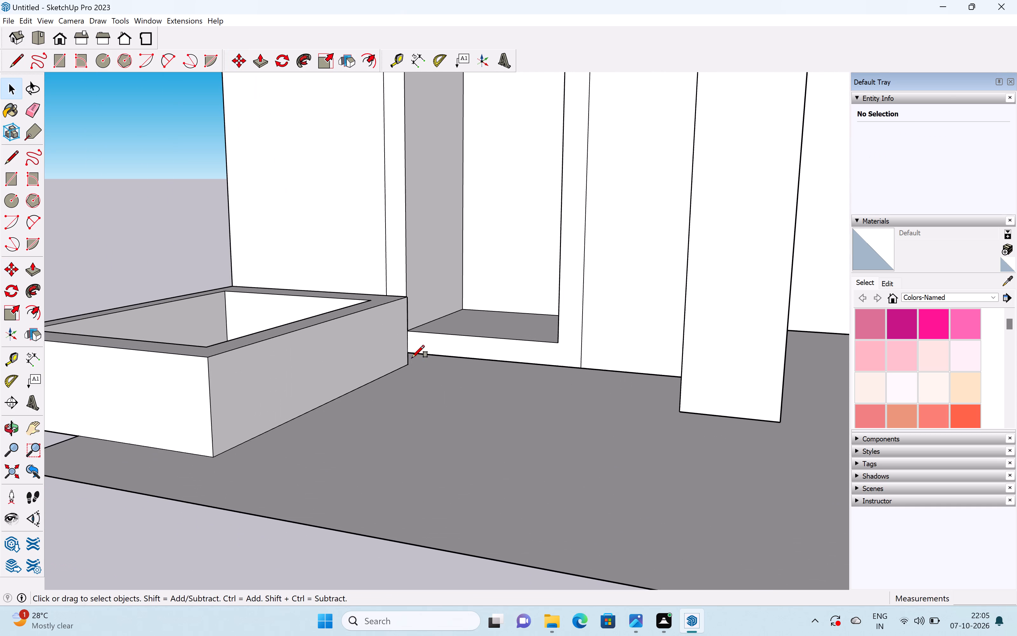
key("r")
scroll(407, 360, "up", 5)
middle_click_drag(405, 361, 427, 367)
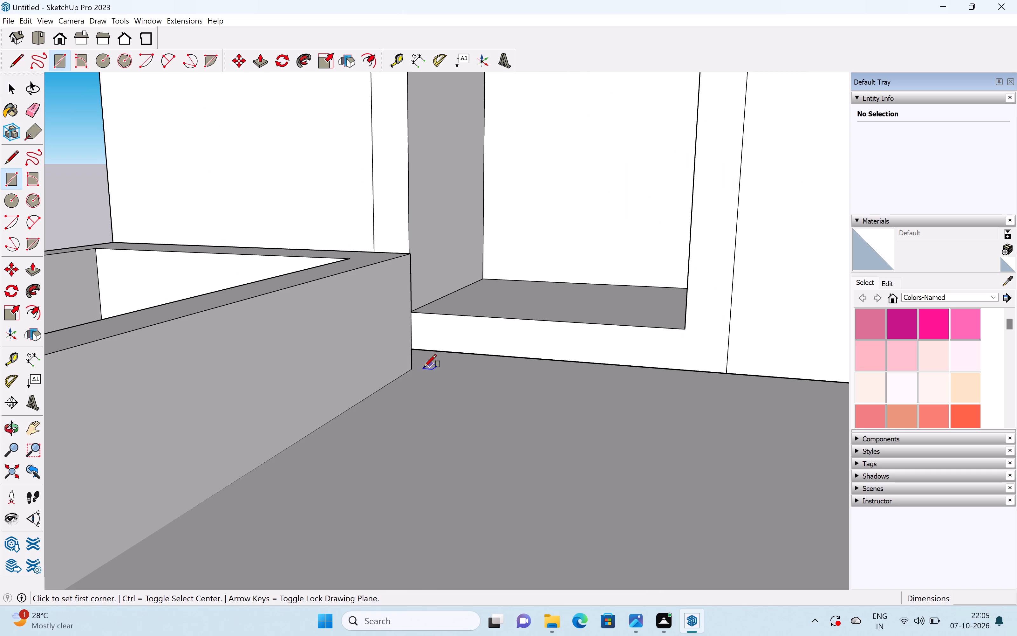
scroll(422, 368, "up", 1)
left_click(413, 369)
scroll(499, 407, "down", 4)
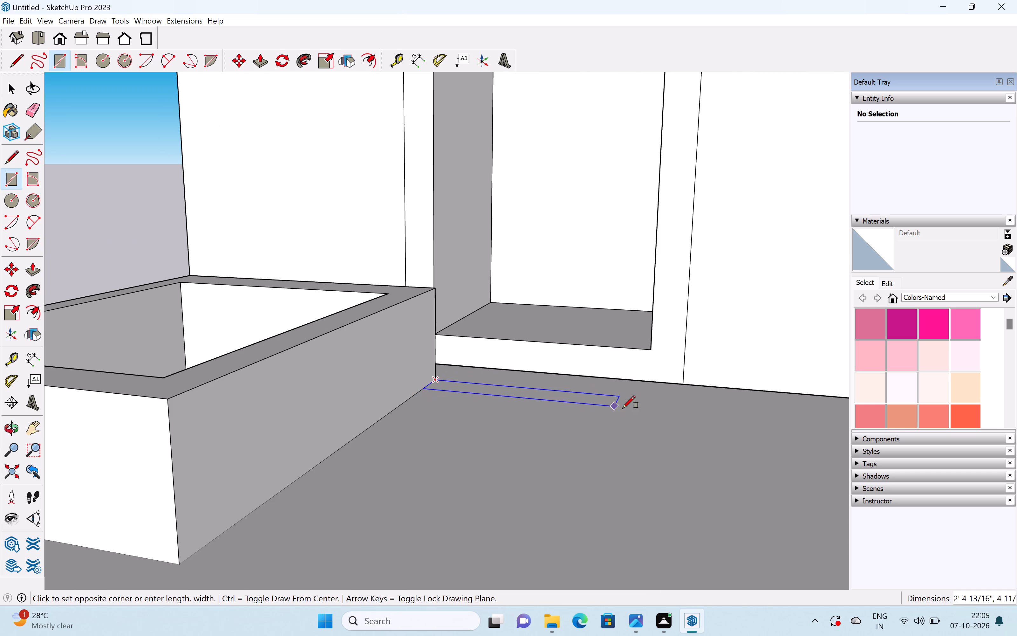
left_click(647, 418)
key("space")
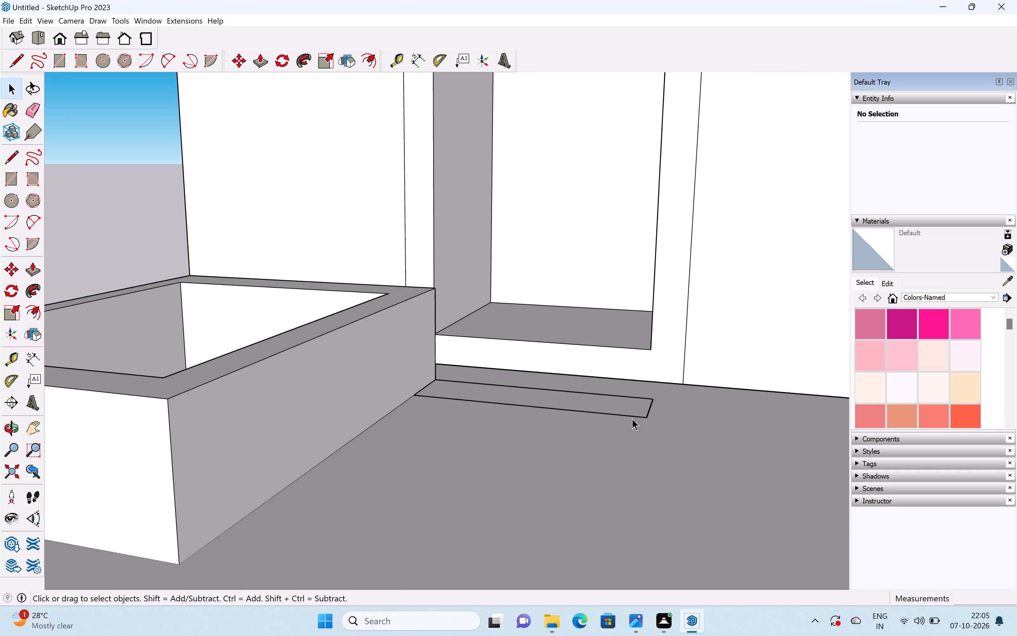
Extrude the rectangle in front of the arched doorway upward about 5 9/16" as a step.
key("p")
left_click_drag(621, 405, 609, 371)
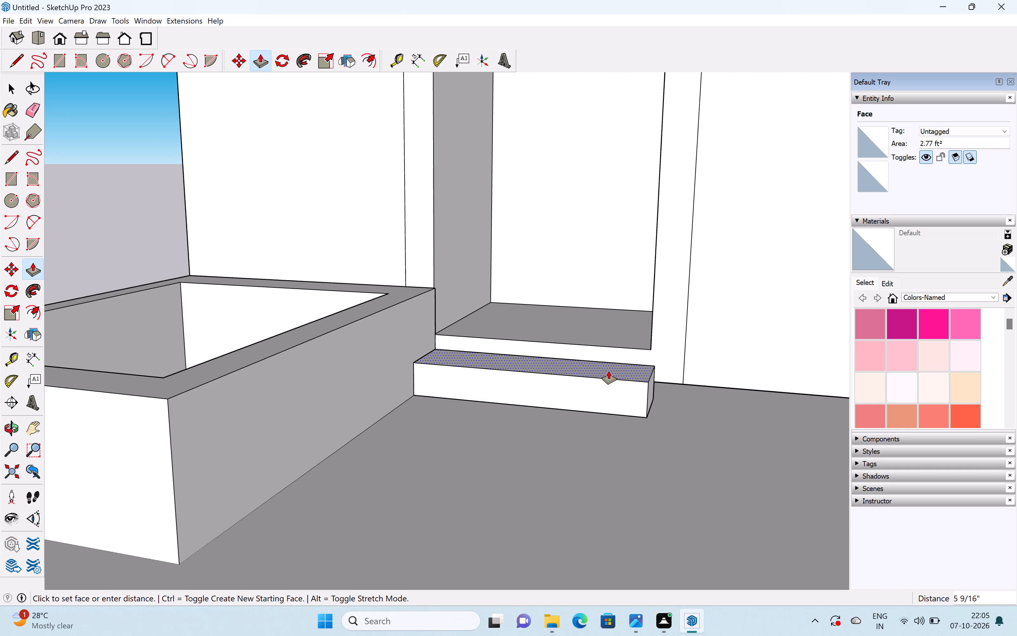
Raise the top of the entrance step to the doorway's floor level, about 8 5/8" in total.
left_click_drag(609, 371, 612, 352)
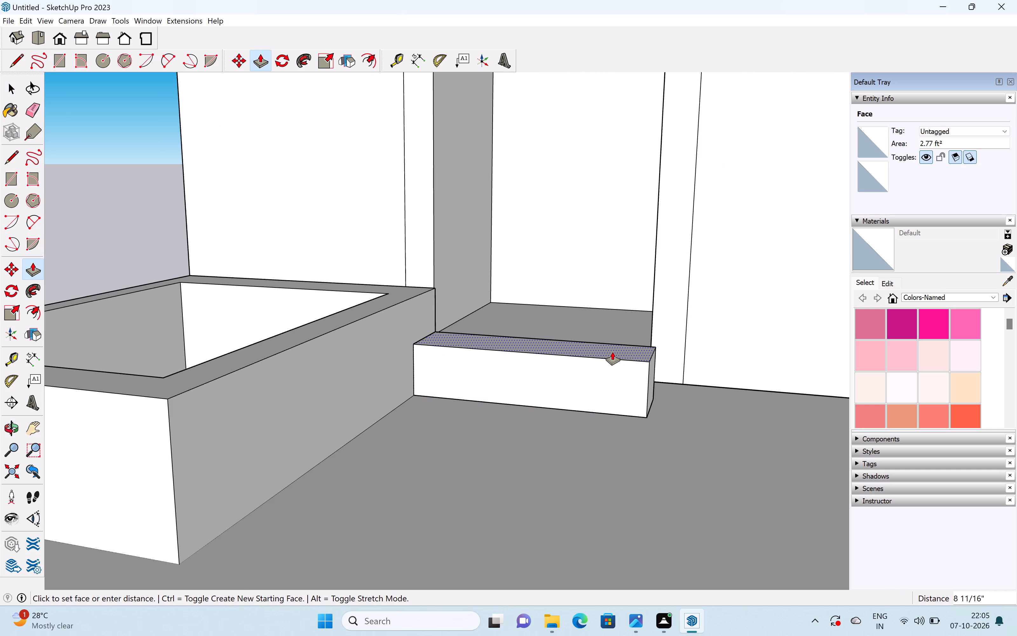
left_click_drag(612, 352, 612, 352)
Push the step's free end face inward about 1 1/8" toward the doorway opening's edge.
middle_click_drag(645, 389, 571, 403)
scroll(571, 403, "up", 1)
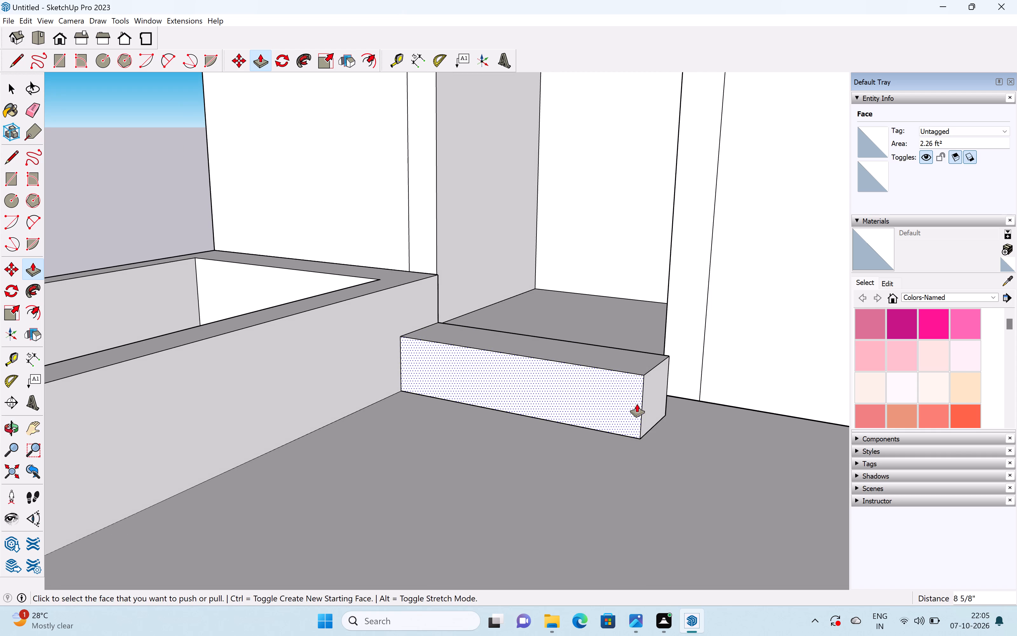
left_click_drag(646, 402, 640, 321)
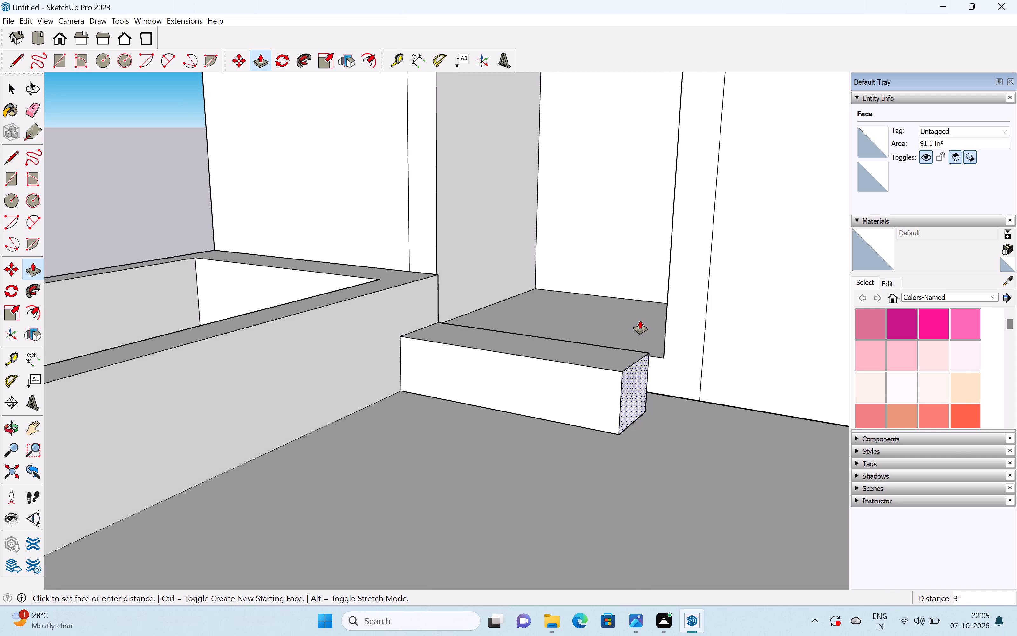
left_click_drag(640, 321, 649, 315)
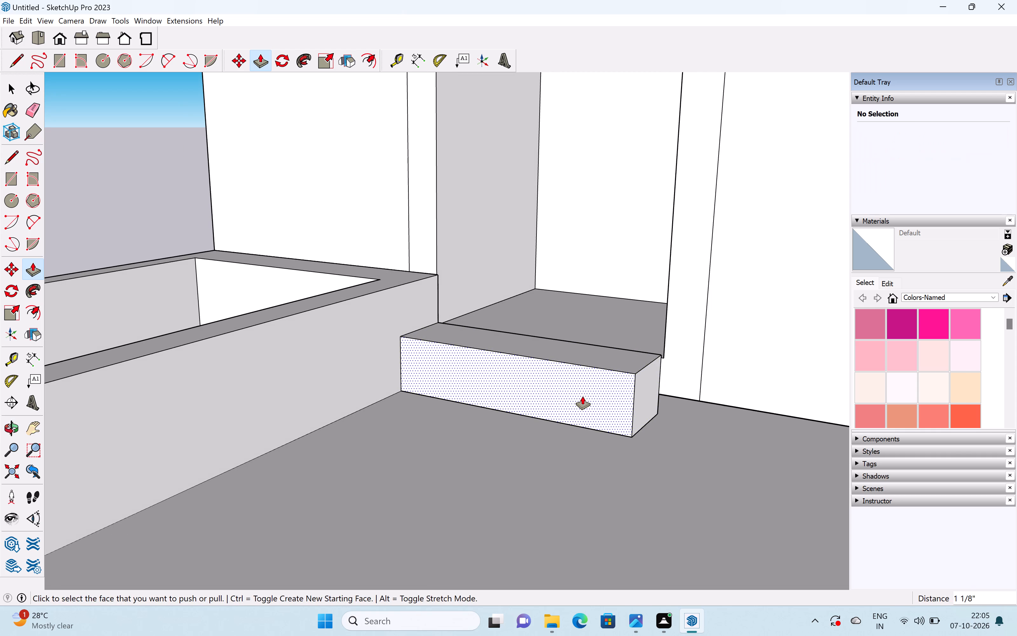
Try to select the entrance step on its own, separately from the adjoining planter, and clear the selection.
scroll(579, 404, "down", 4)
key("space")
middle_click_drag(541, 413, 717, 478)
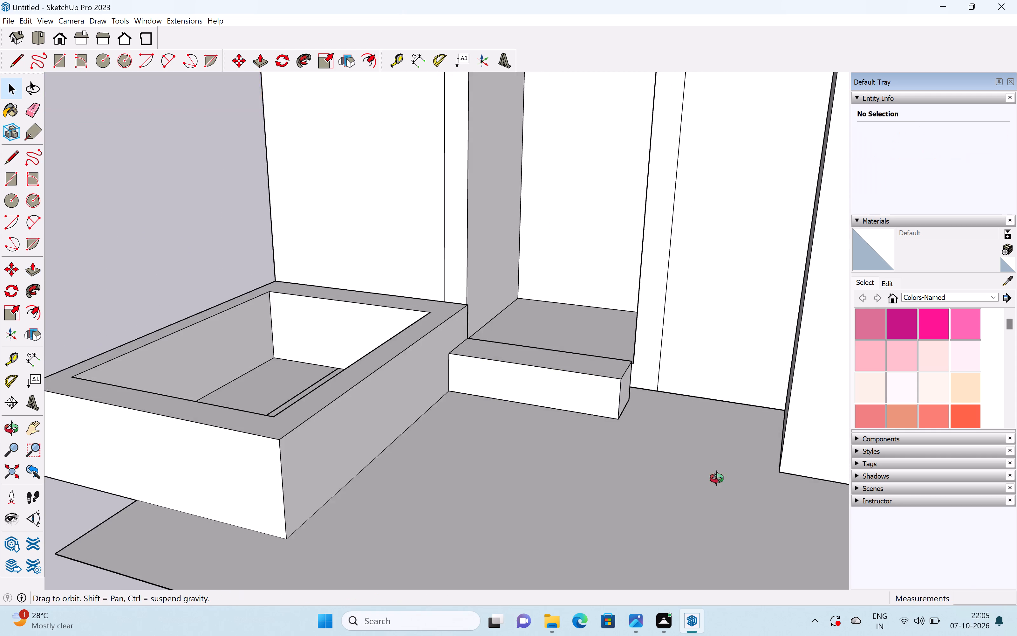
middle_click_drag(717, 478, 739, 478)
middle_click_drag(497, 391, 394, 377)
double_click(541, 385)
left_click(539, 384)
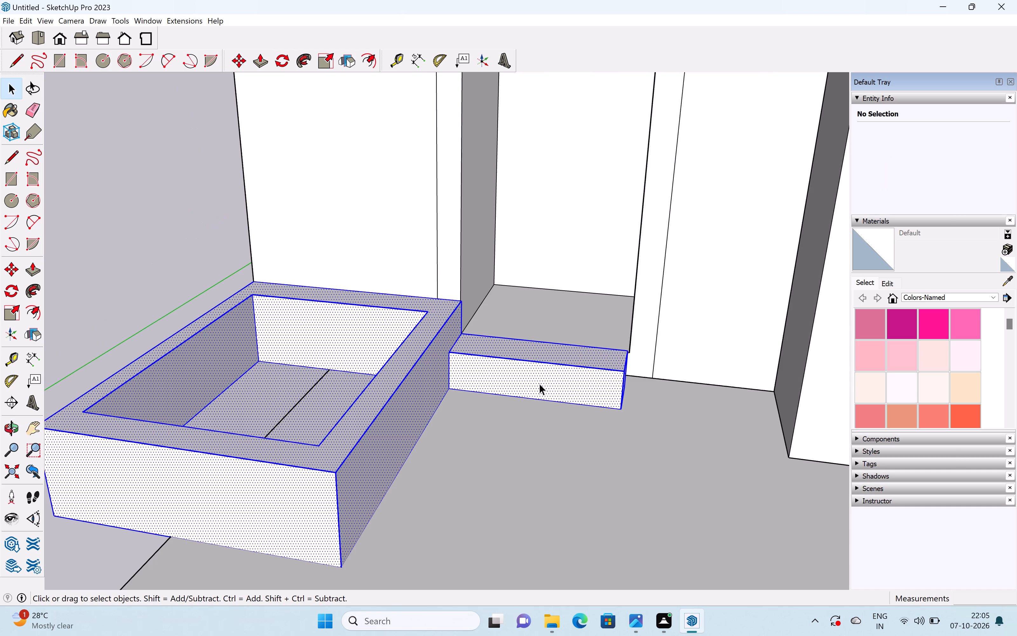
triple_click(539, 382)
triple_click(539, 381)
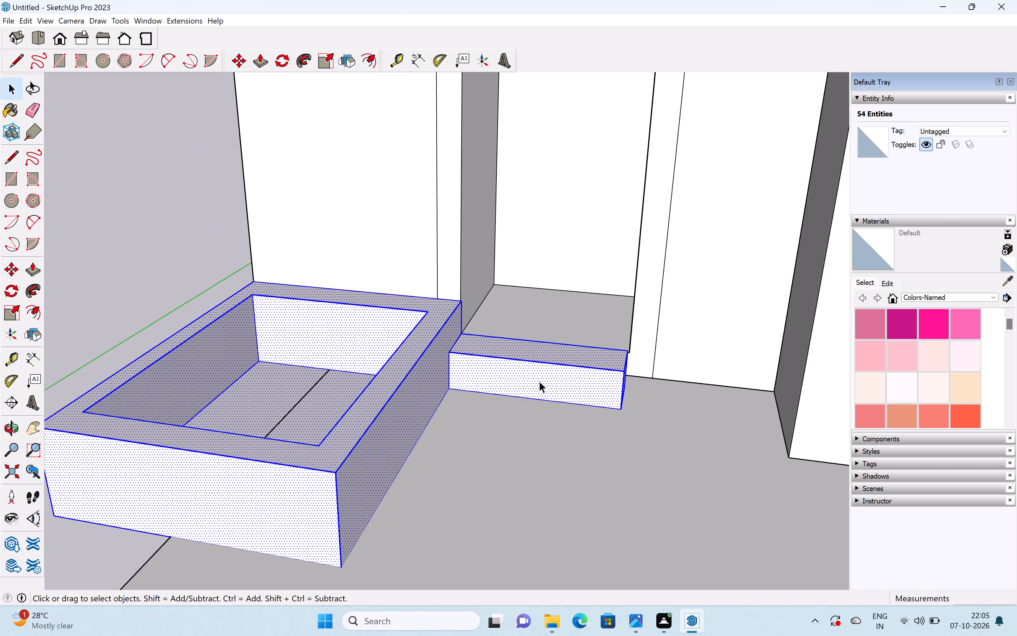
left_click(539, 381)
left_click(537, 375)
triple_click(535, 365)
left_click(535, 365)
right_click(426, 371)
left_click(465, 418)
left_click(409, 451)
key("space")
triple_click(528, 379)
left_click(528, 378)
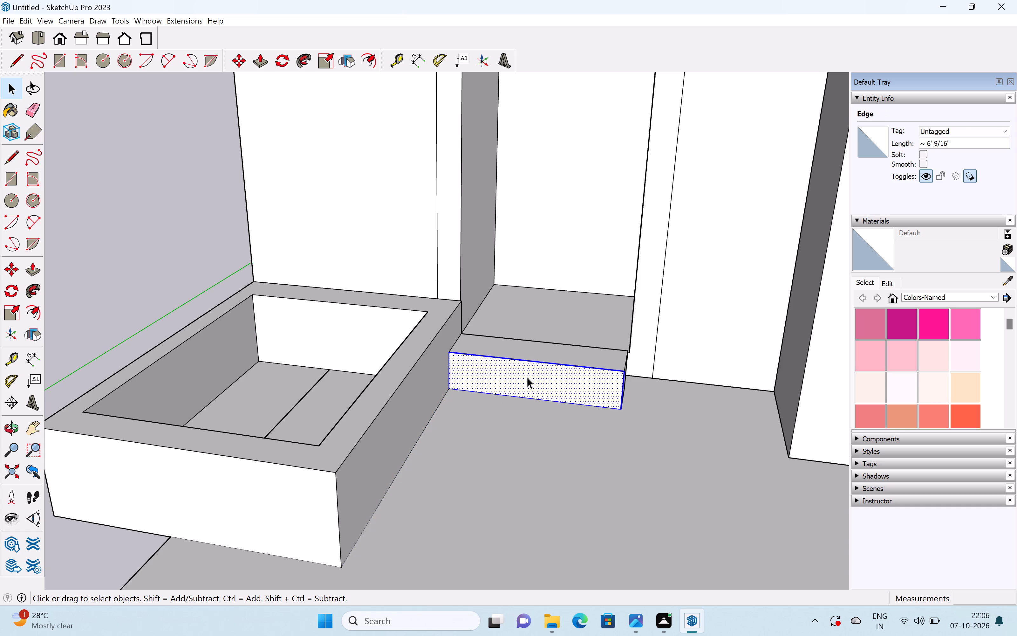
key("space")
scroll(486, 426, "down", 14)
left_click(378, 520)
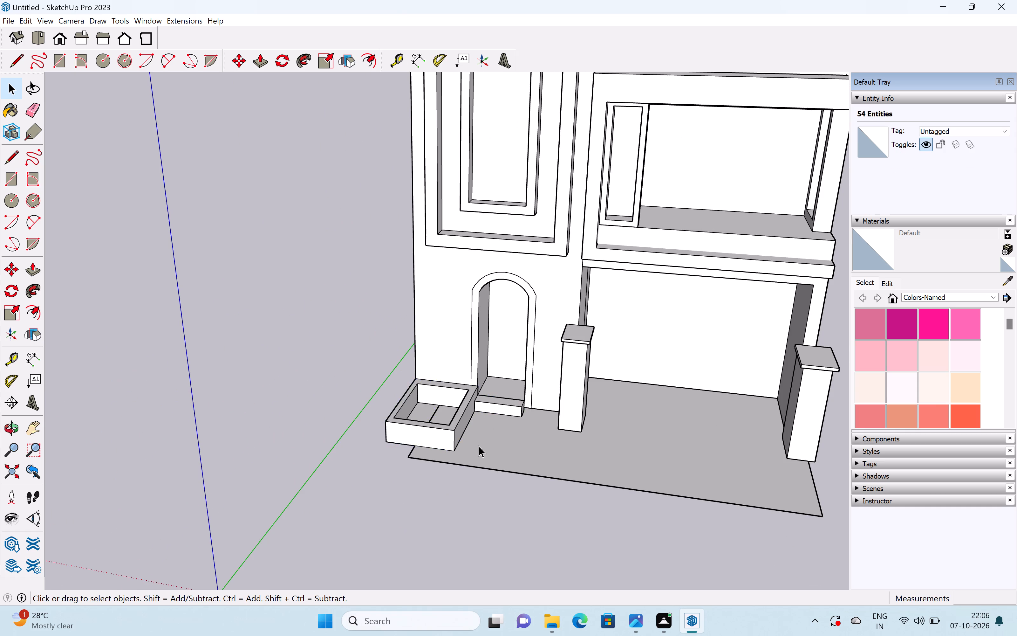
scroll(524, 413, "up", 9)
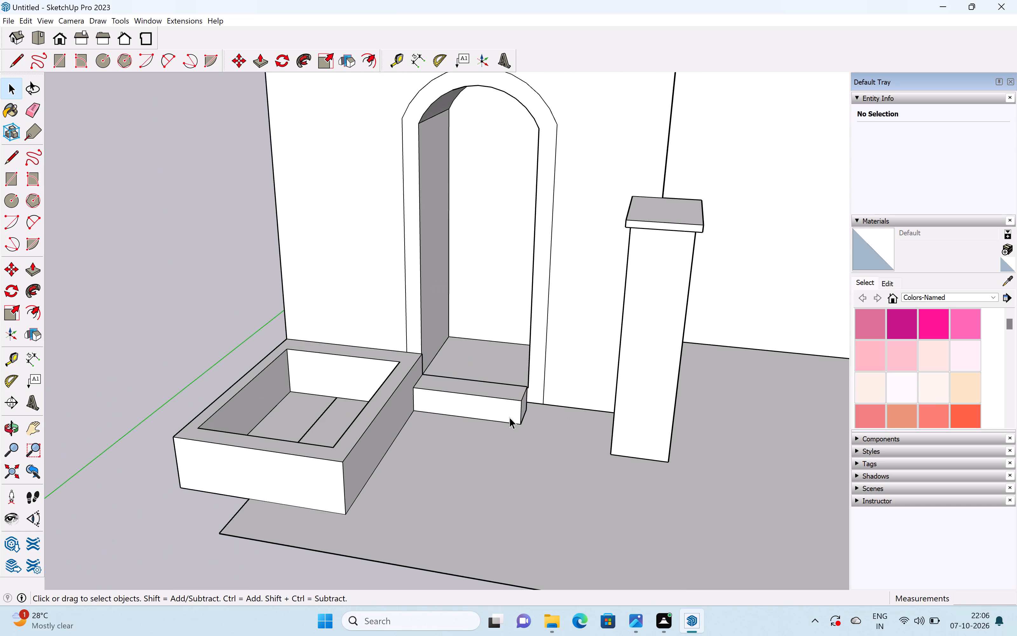
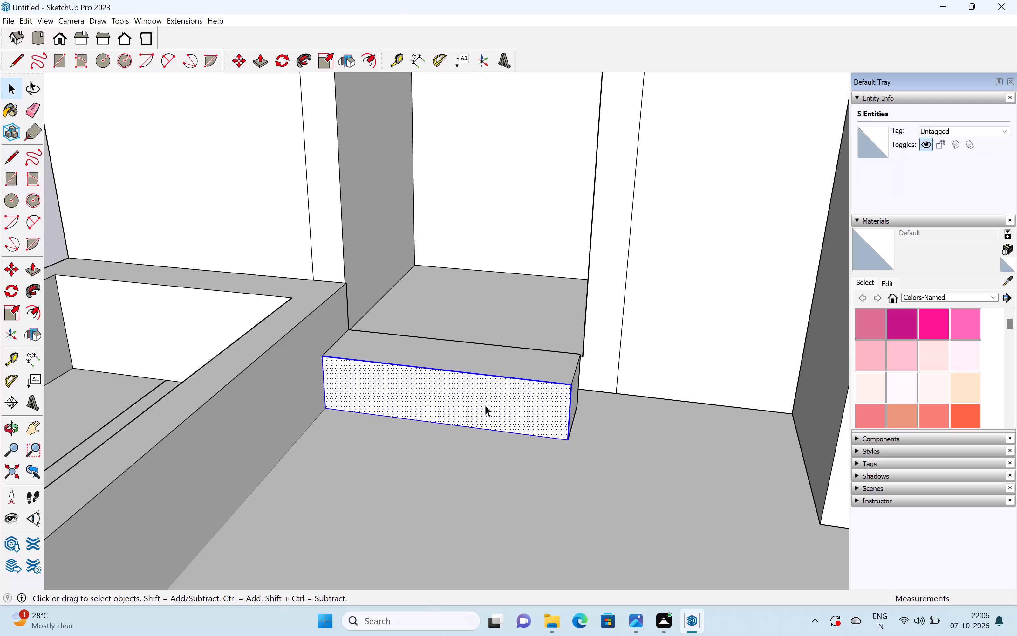
Copy all faces and edges of the step block below the recessed opening, placing the copy about 2' 6" in front of it.
left_click(493, 372, "ctrl")
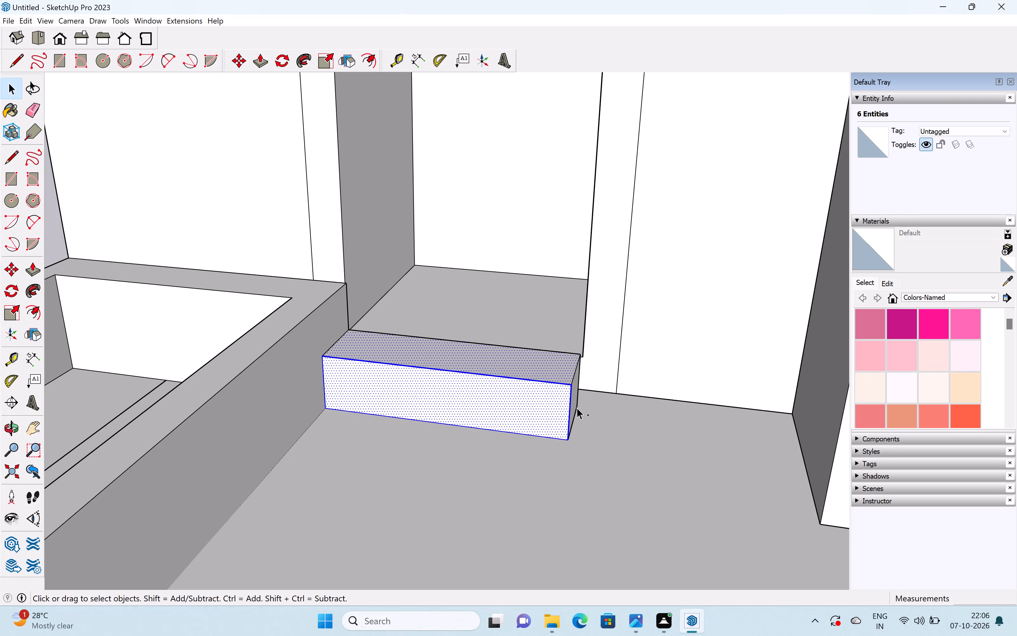
left_click(573, 405, "ctrl")
left_click(577, 370, "ctrl")
left_click(559, 358, "ctrl")
left_click(560, 353, "ctrl")
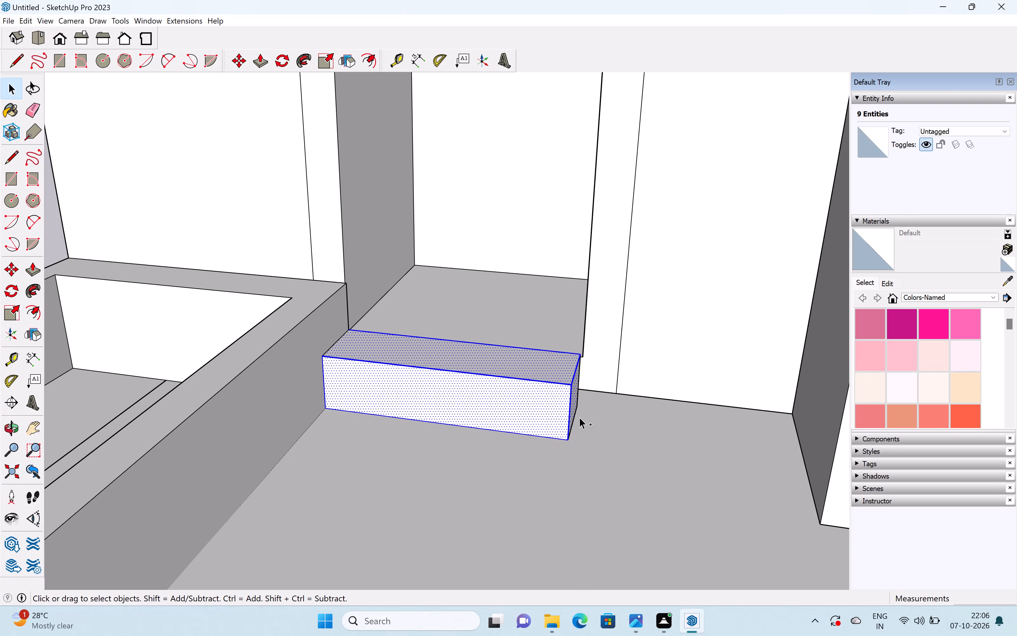
left_click(575, 421, "ctrl")
left_click(579, 392, "ctrl")
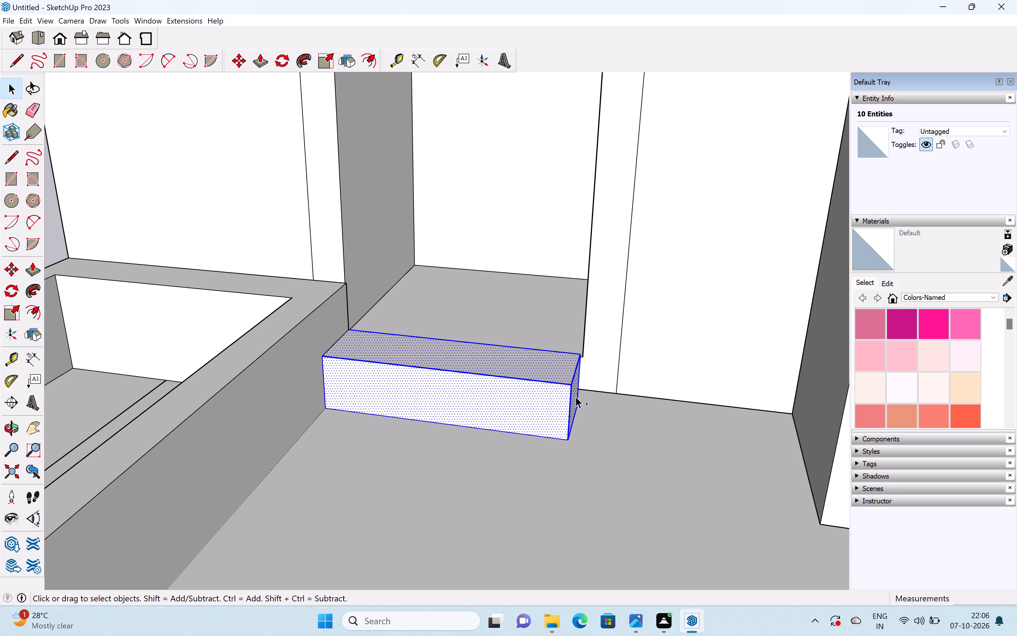
middle_click_drag(365, 425, 415, 396, "ctrl")
scroll(367, 370, "up", 6, "ctrl")
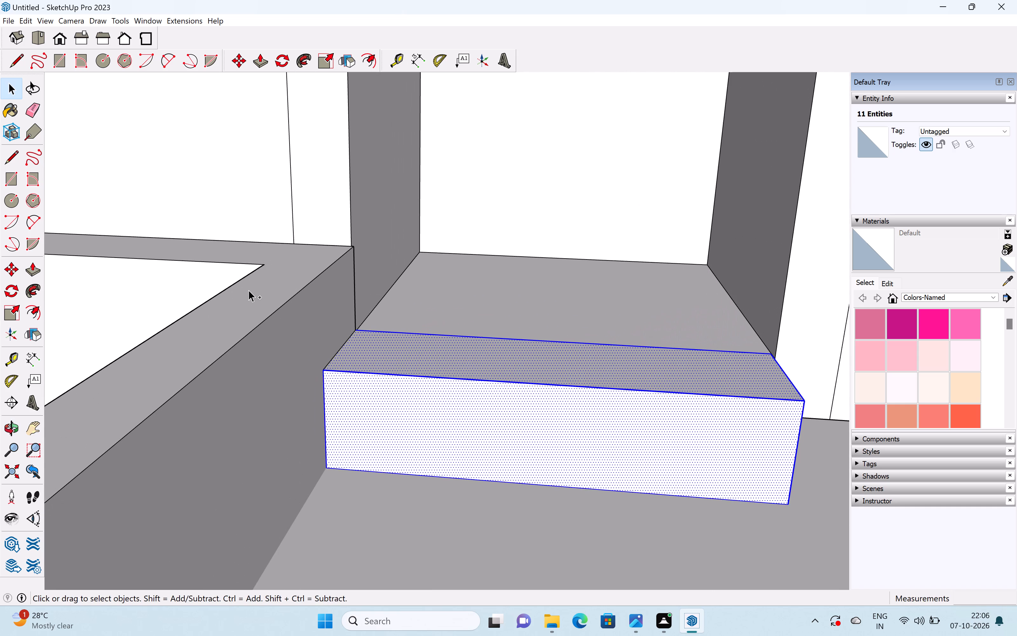
left_click(337, 355, "ctrl")
scroll(375, 384, "down", 8)
middle_click_drag(404, 435, 404, 431)
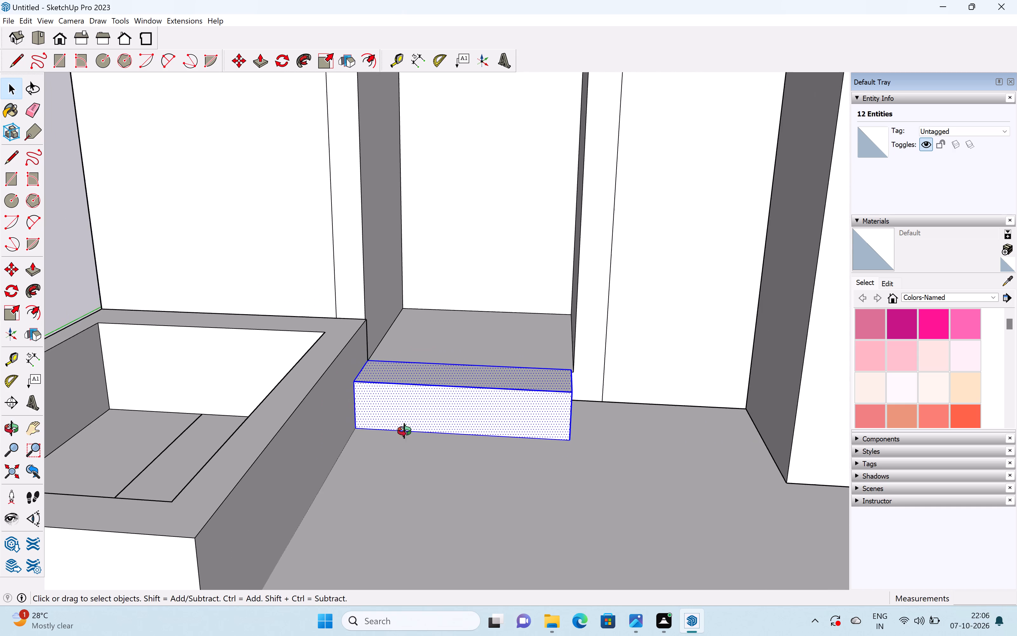
middle_click_drag(404, 431, 376, 432)
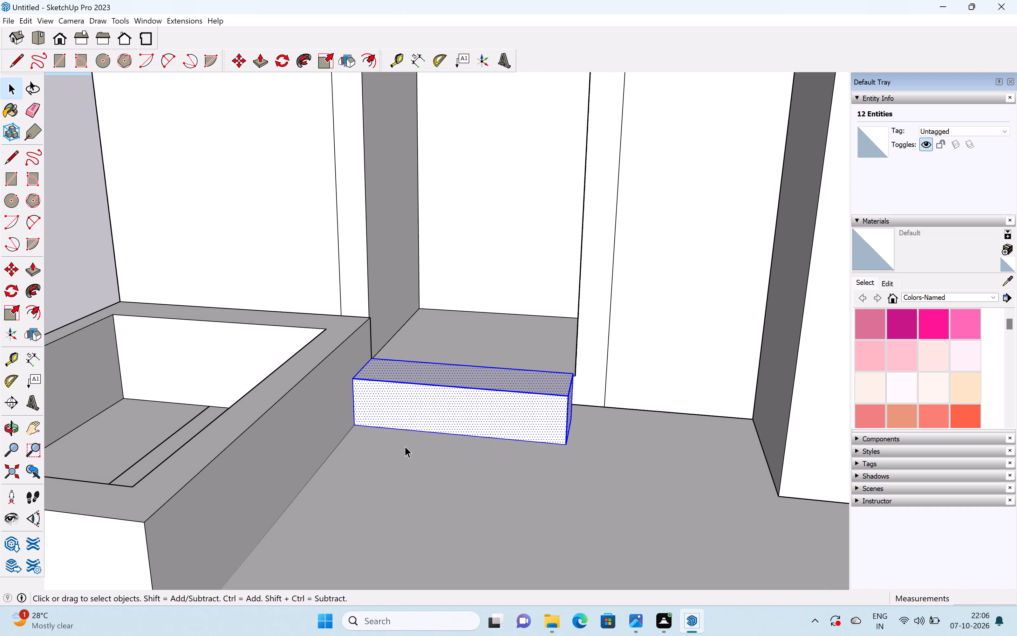
key("m")
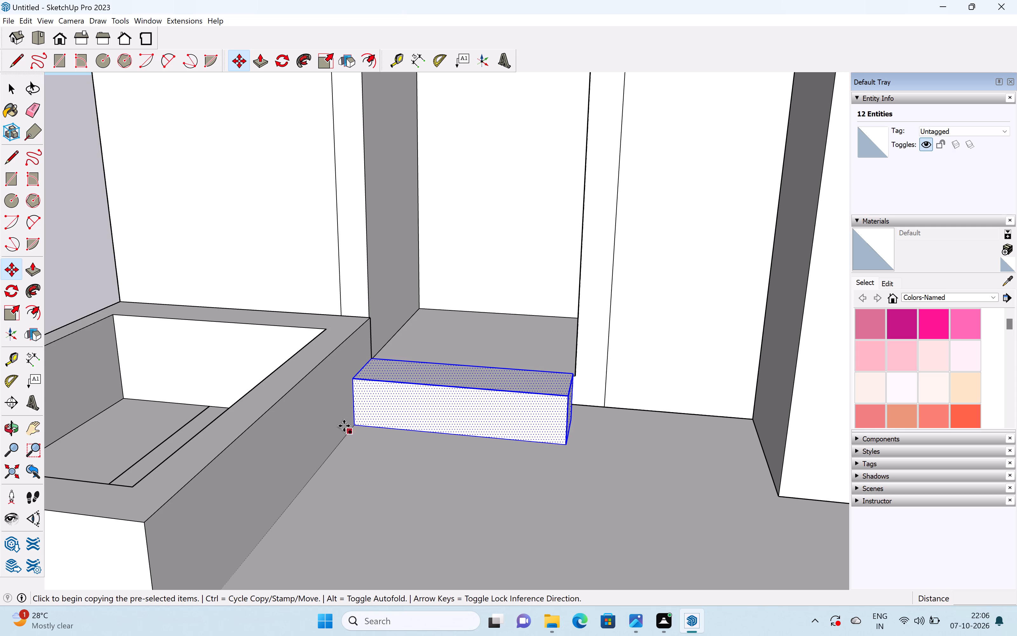
left_click(355, 423)
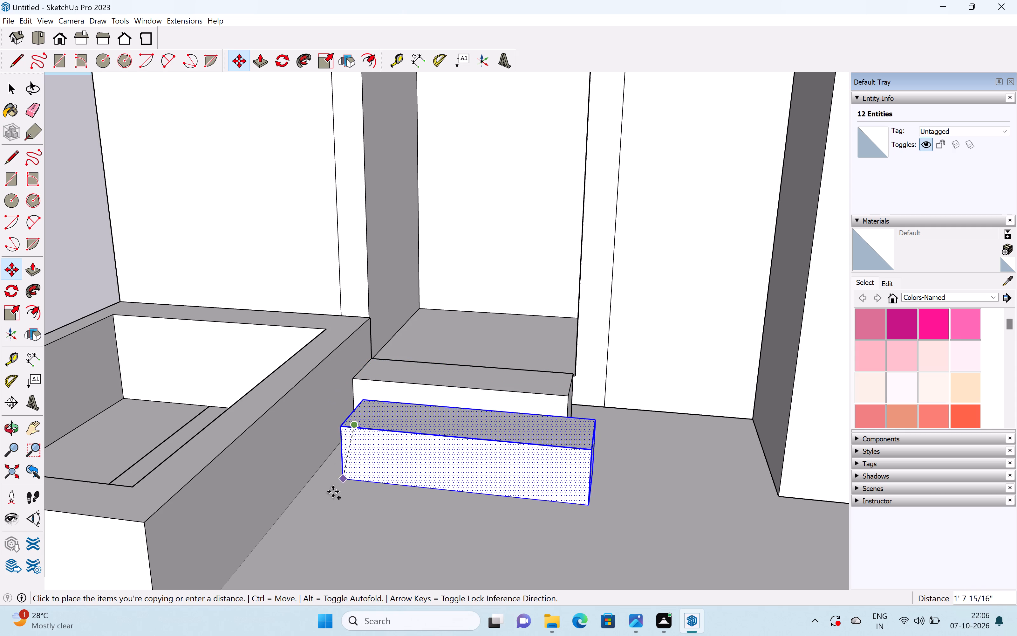
left_click(329, 512)
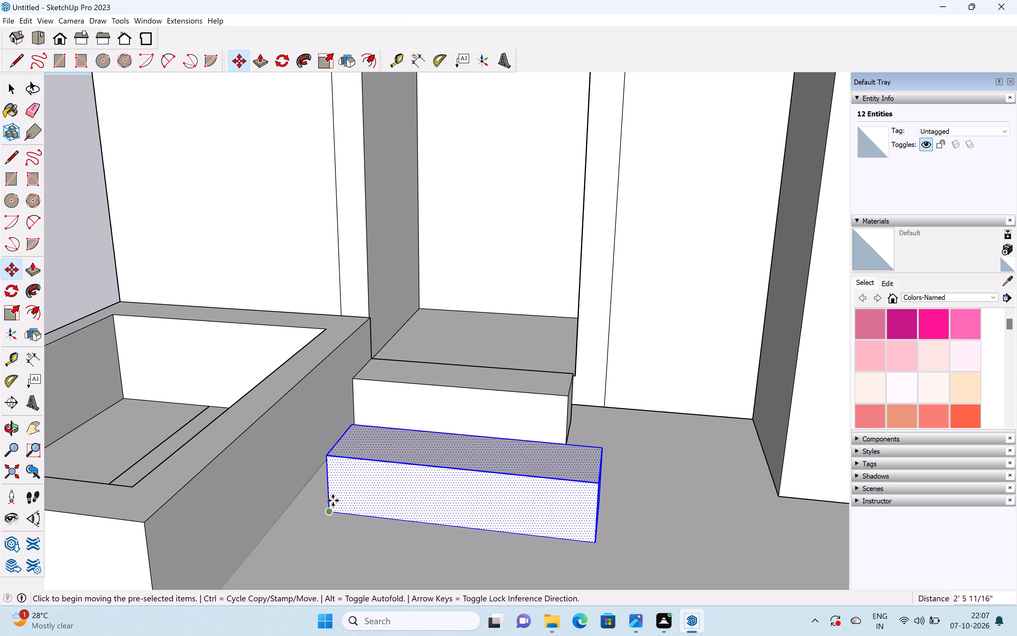
Shift the copied block sideways about 3" toward the side wall of the open-topped box.
scroll(345, 496, "down", 3)
middle_click_drag(484, 494, 534, 494)
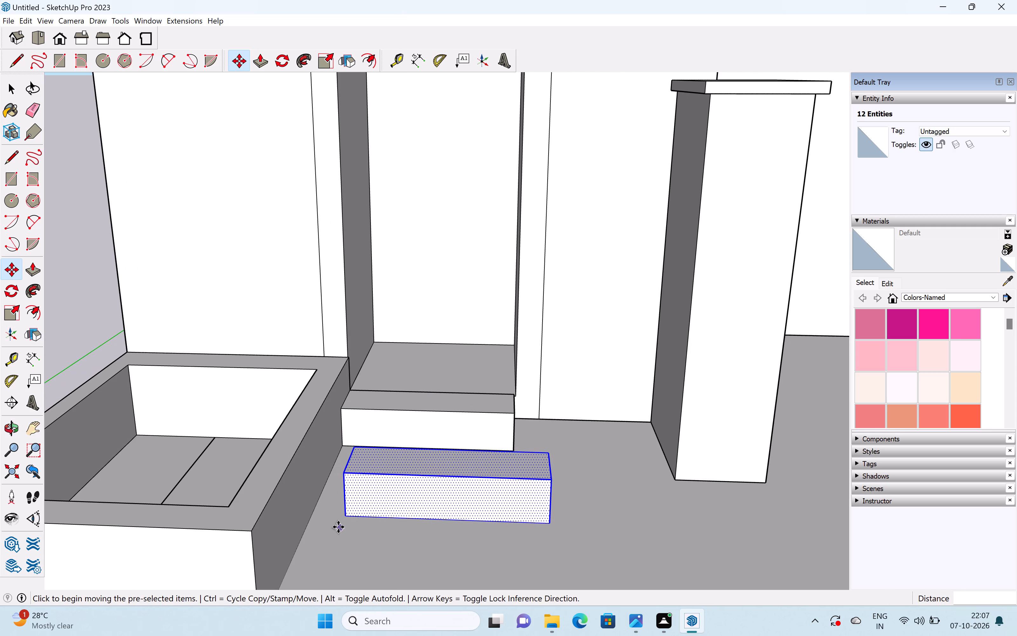
left_click(348, 519)
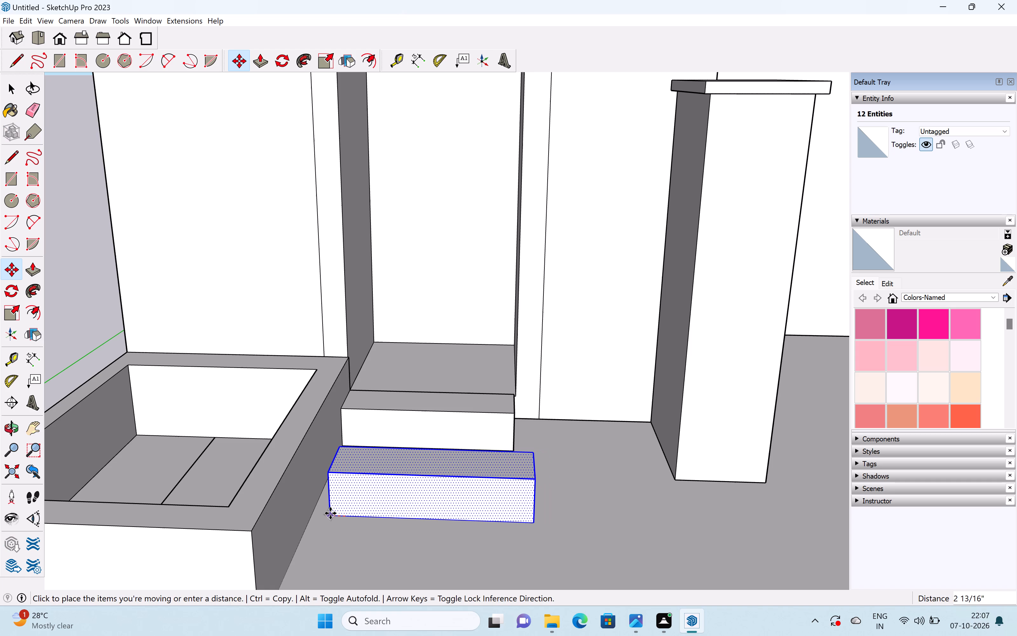
left_click(332, 513)
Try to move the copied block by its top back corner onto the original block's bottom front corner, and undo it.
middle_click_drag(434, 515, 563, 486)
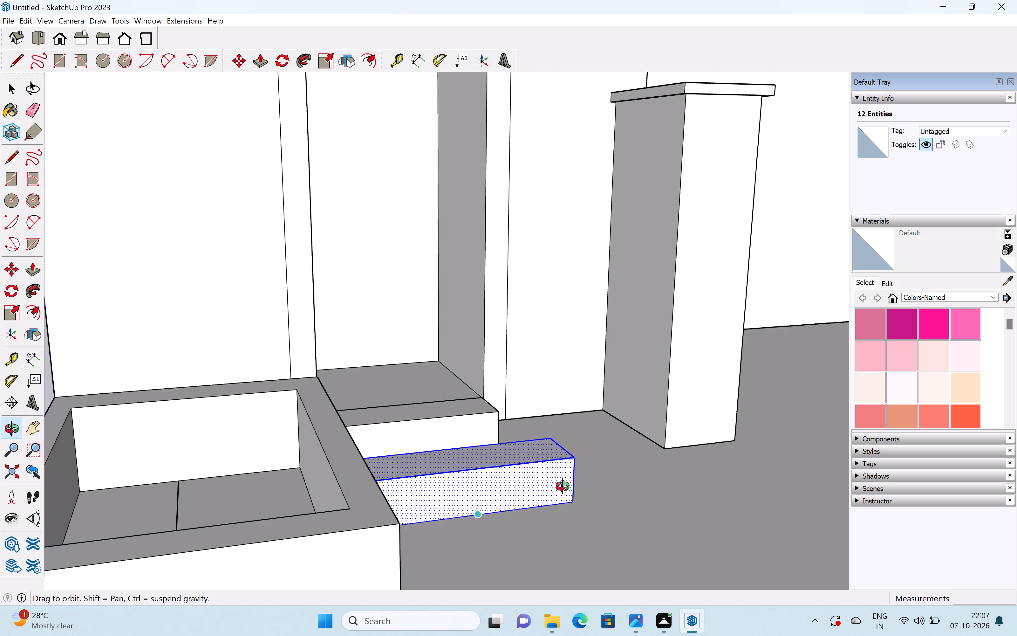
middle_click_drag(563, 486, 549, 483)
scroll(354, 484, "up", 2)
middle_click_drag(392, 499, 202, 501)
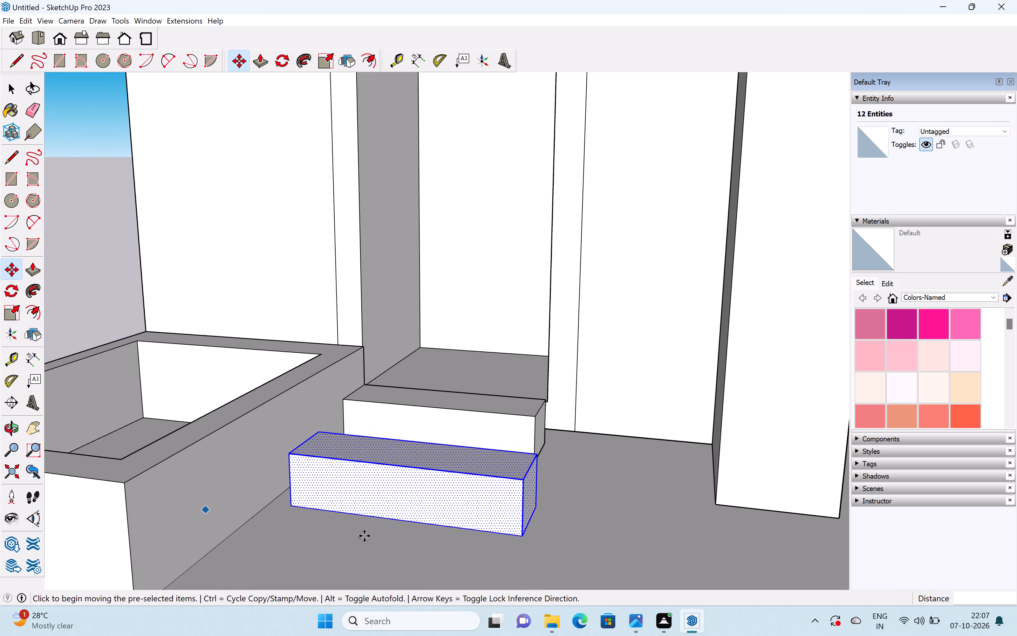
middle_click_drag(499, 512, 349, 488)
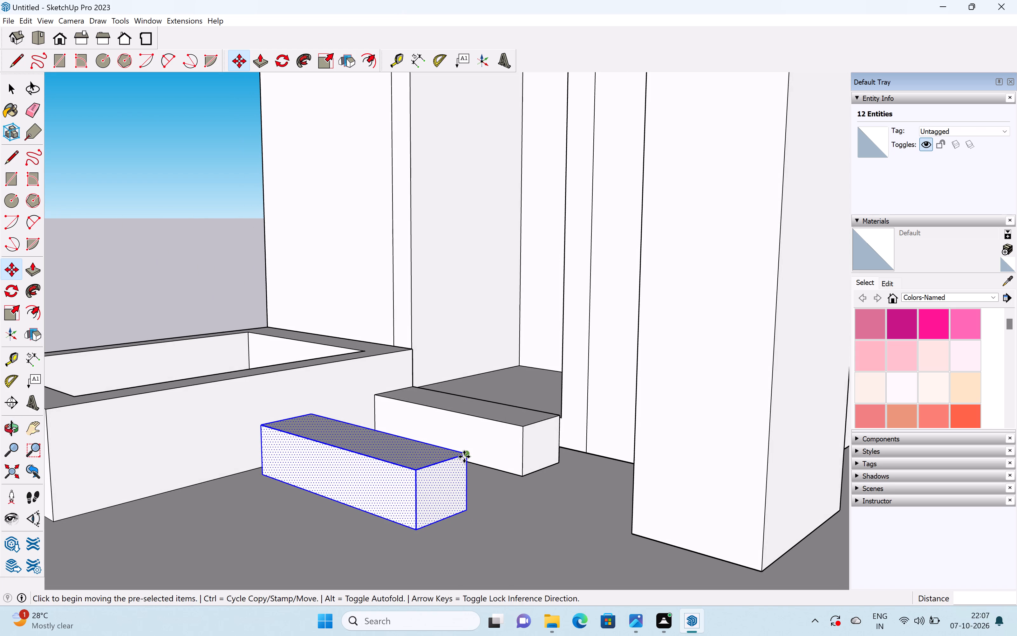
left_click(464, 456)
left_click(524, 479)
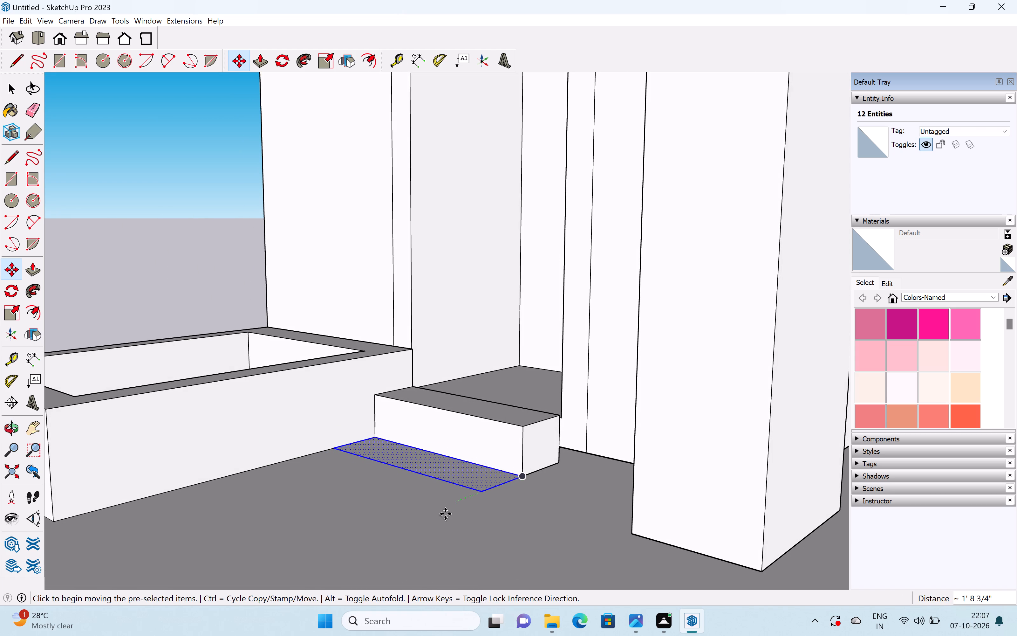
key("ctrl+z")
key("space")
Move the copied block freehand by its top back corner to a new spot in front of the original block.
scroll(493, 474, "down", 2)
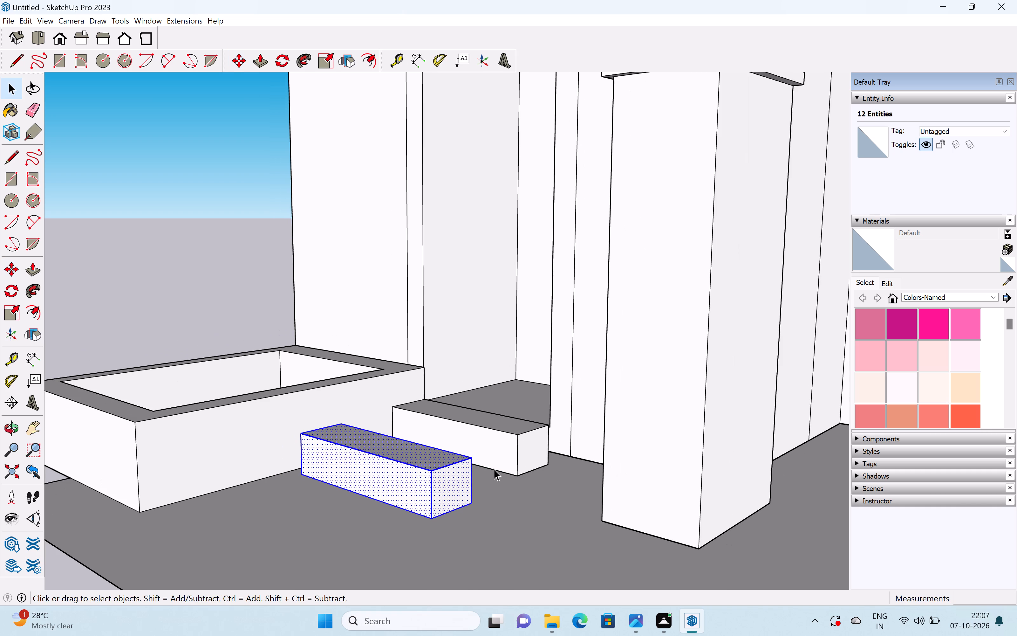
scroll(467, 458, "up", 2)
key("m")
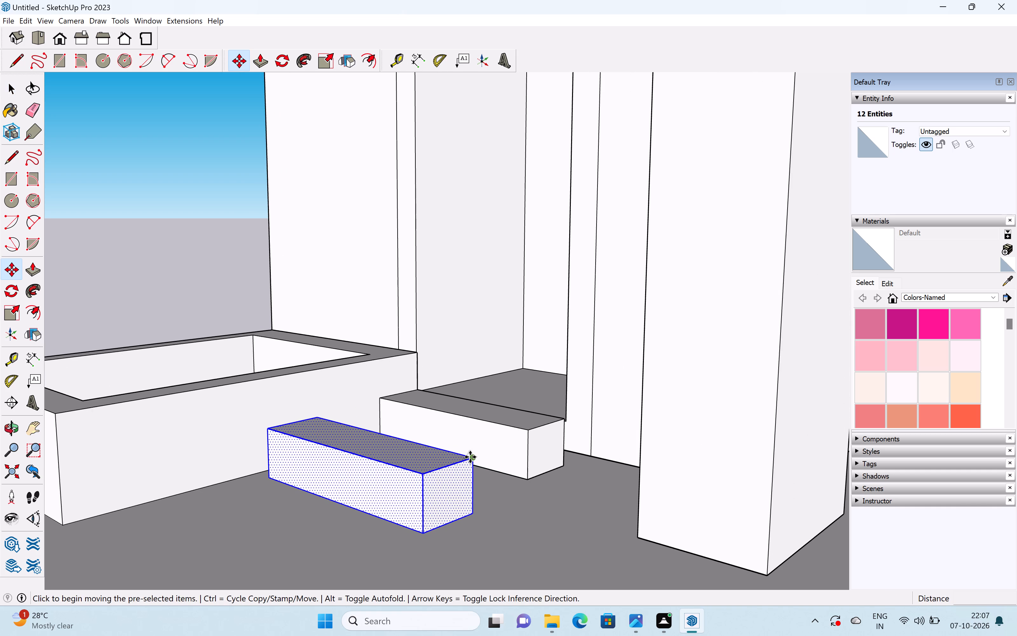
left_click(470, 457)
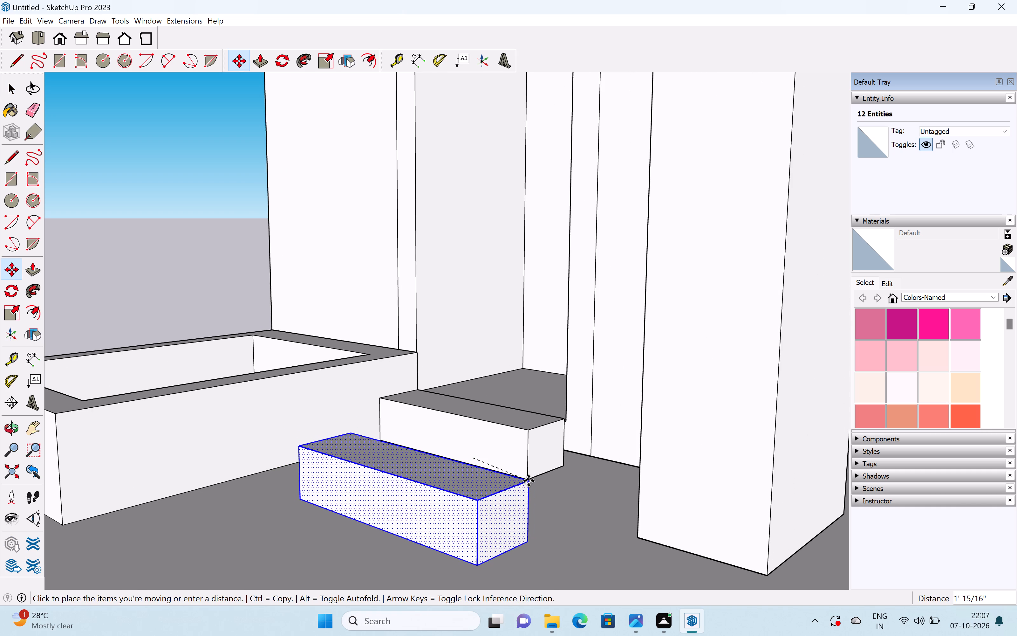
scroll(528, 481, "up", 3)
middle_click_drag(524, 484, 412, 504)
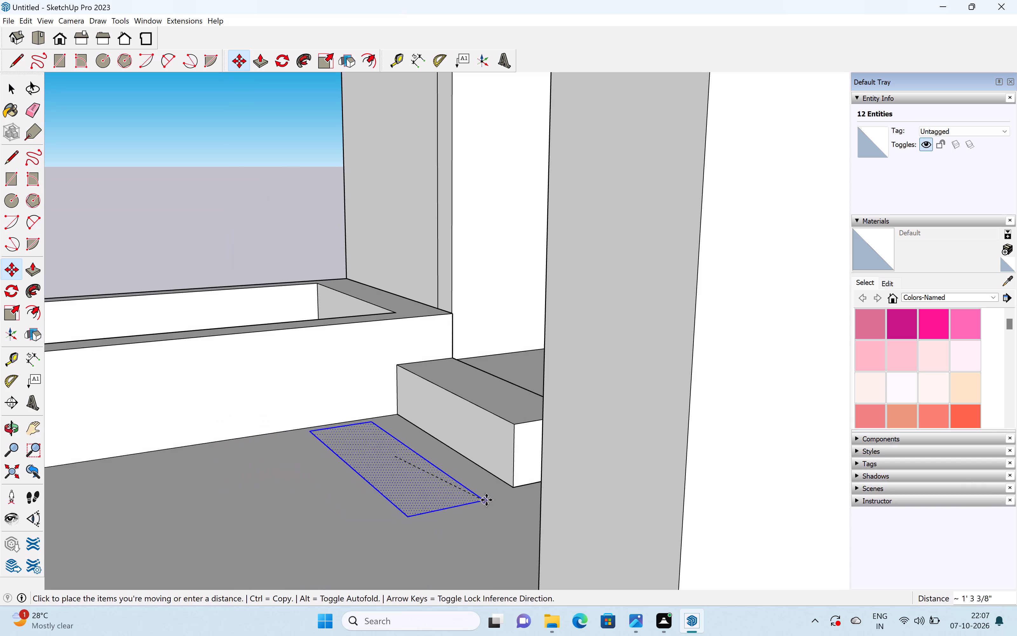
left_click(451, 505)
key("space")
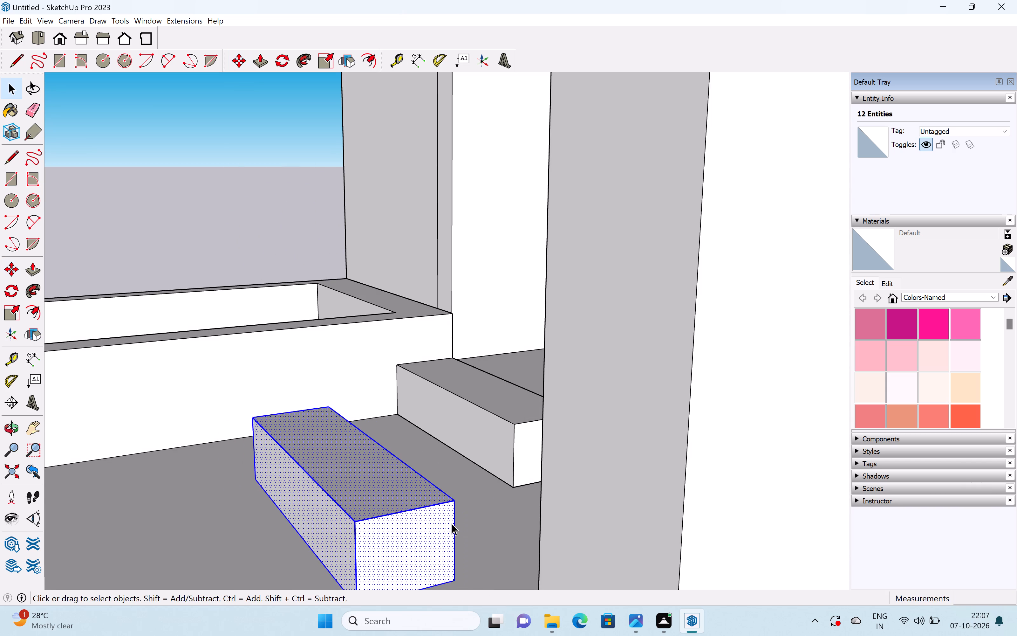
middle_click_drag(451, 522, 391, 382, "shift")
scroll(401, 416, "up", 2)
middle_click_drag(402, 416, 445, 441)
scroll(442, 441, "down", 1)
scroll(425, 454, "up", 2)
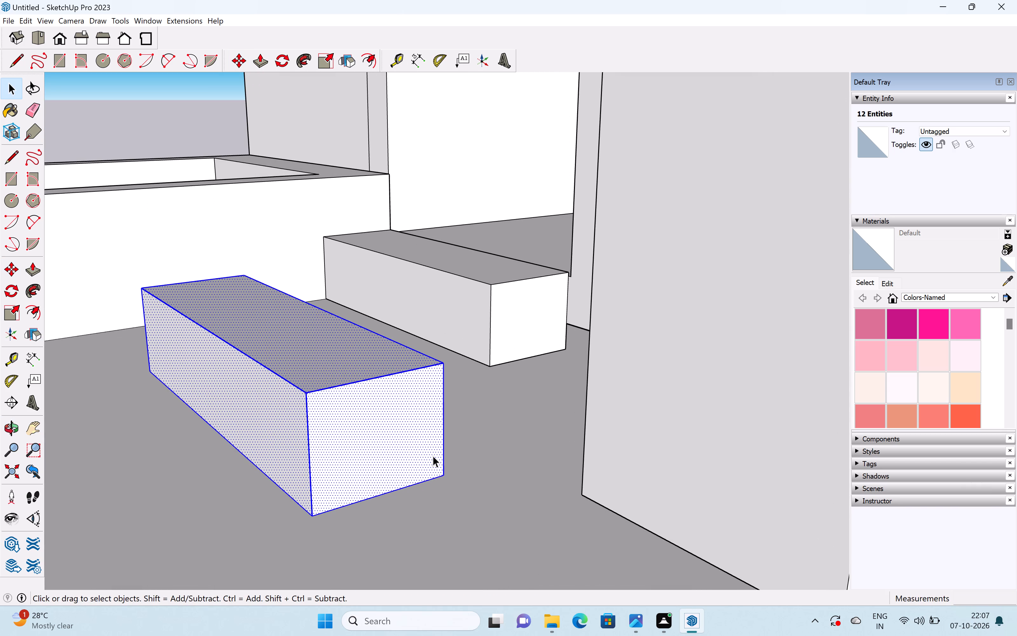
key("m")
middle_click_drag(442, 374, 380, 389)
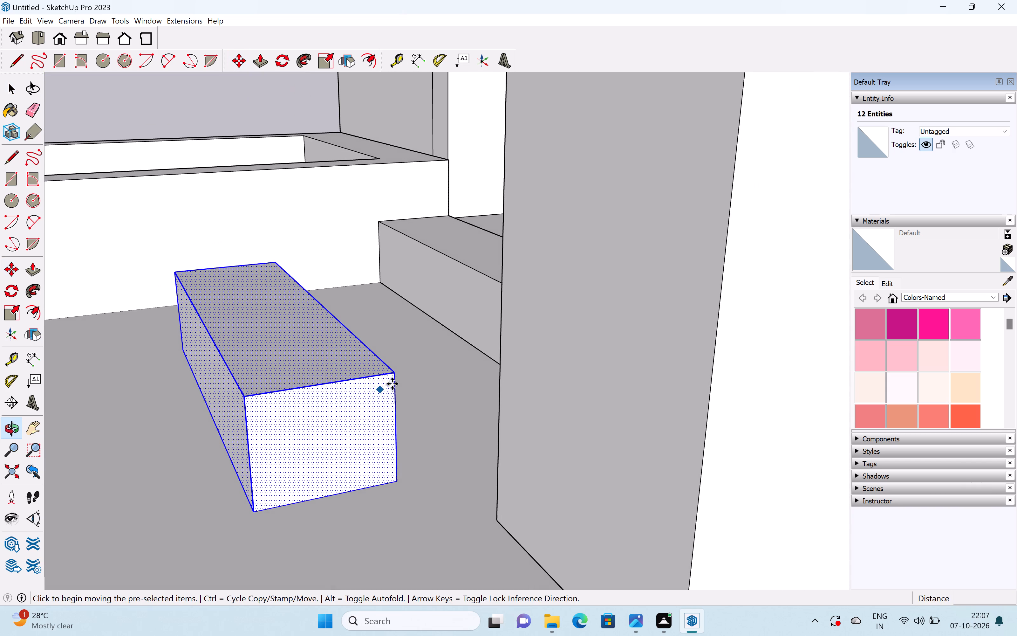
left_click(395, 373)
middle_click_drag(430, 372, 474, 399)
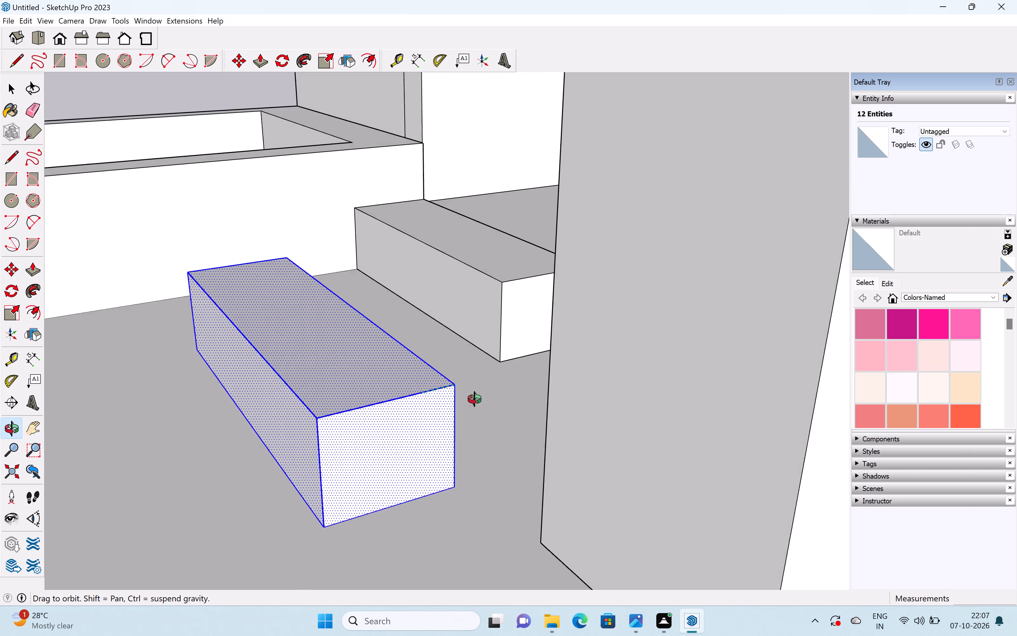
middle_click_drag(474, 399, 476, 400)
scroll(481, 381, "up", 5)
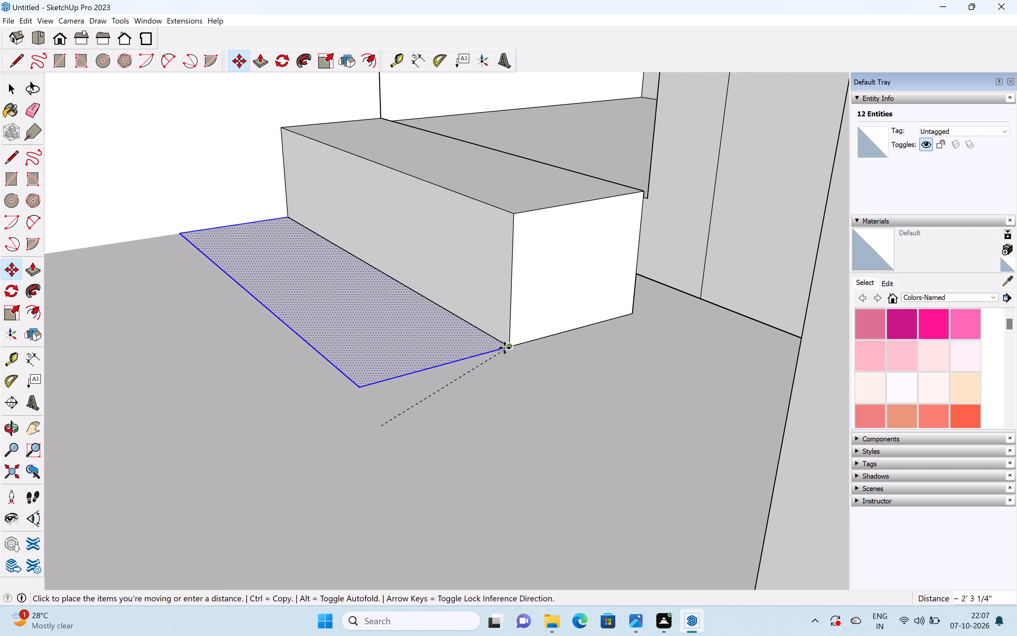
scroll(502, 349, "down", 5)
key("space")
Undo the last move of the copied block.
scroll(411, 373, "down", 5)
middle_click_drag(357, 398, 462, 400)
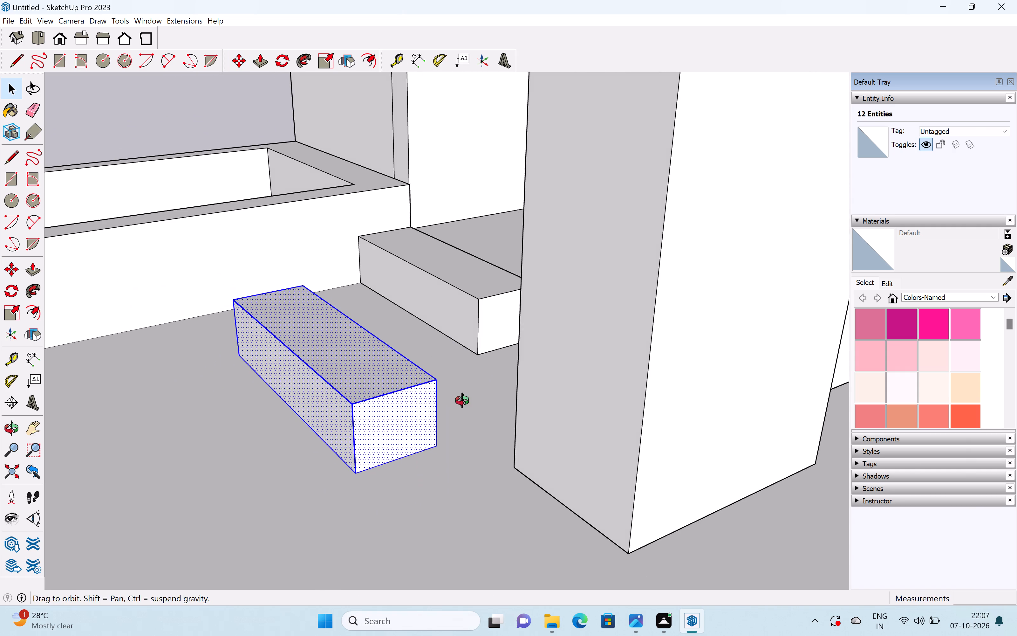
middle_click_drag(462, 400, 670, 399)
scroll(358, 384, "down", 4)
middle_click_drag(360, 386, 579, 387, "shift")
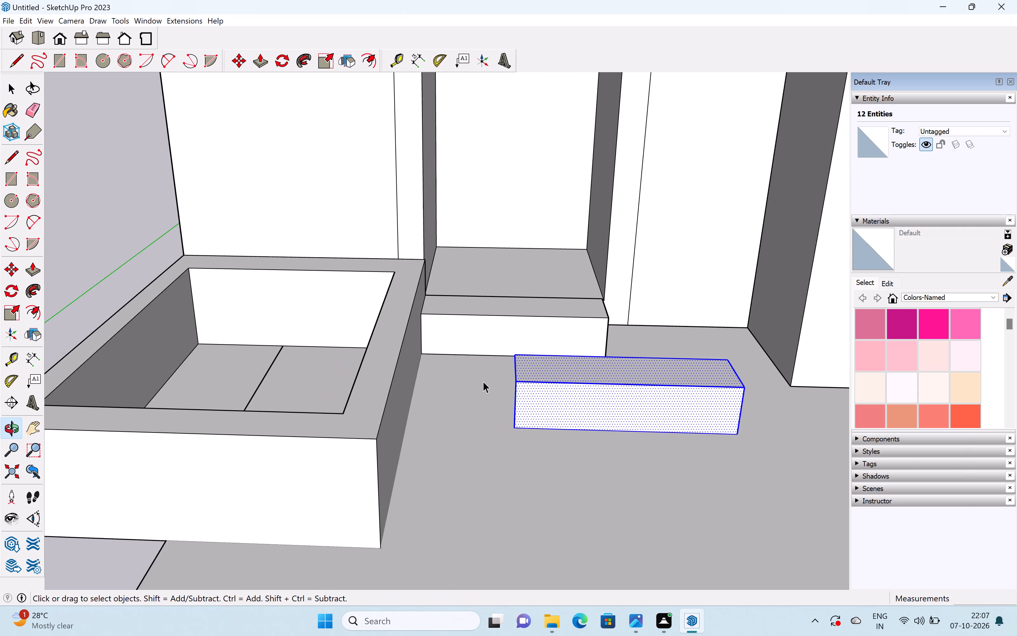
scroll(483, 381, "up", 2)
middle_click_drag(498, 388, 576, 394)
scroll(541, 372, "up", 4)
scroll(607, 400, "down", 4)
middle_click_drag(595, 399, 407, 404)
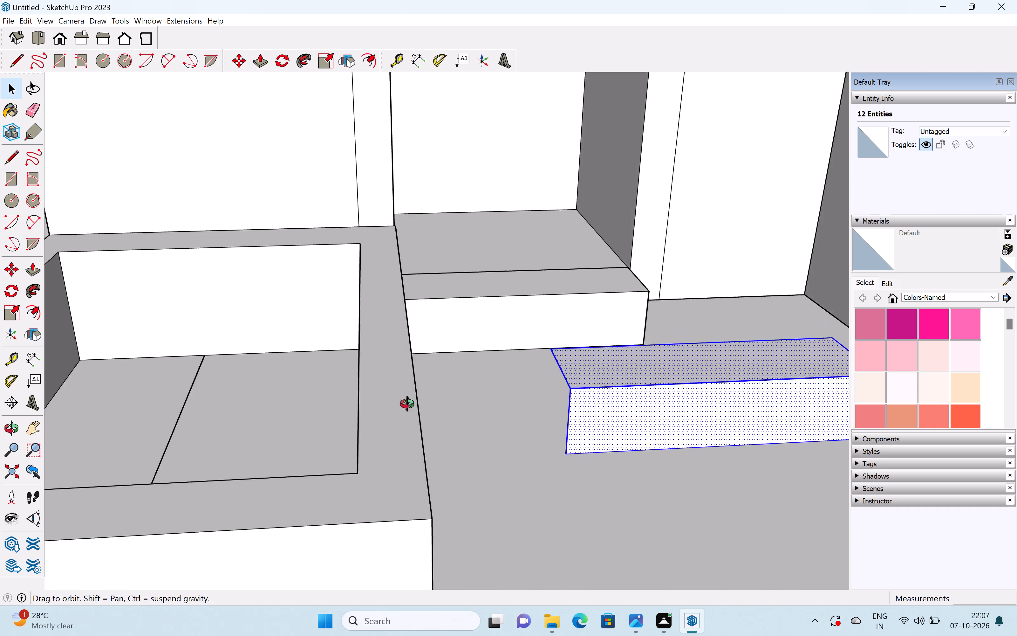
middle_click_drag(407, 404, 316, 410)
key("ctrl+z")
Move the copied block a short distance freehand by its top back corner, in front of the original block.
middle_click_drag(454, 403, 308, 381)
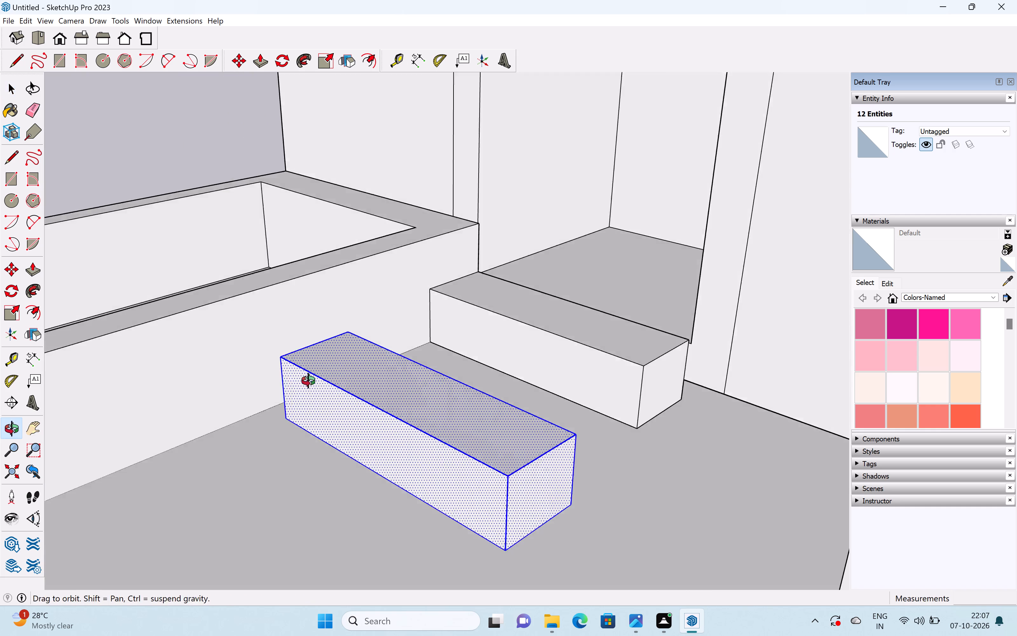
middle_click_drag(308, 381, 214, 373)
scroll(271, 419, "down", 3)
middle_click_drag(309, 431, 420, 442)
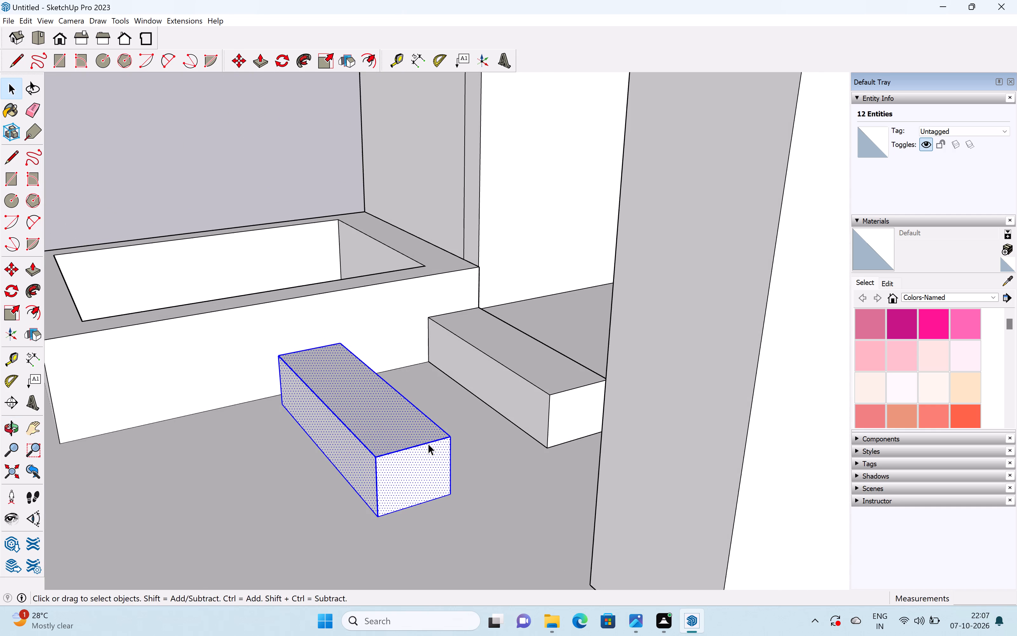
key("m")
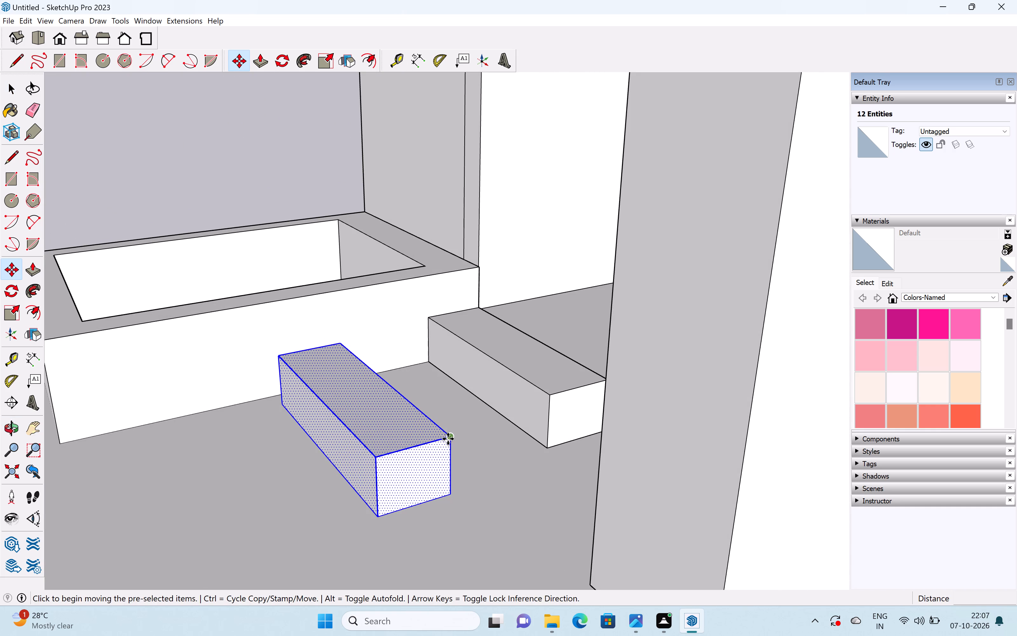
left_click(448, 439)
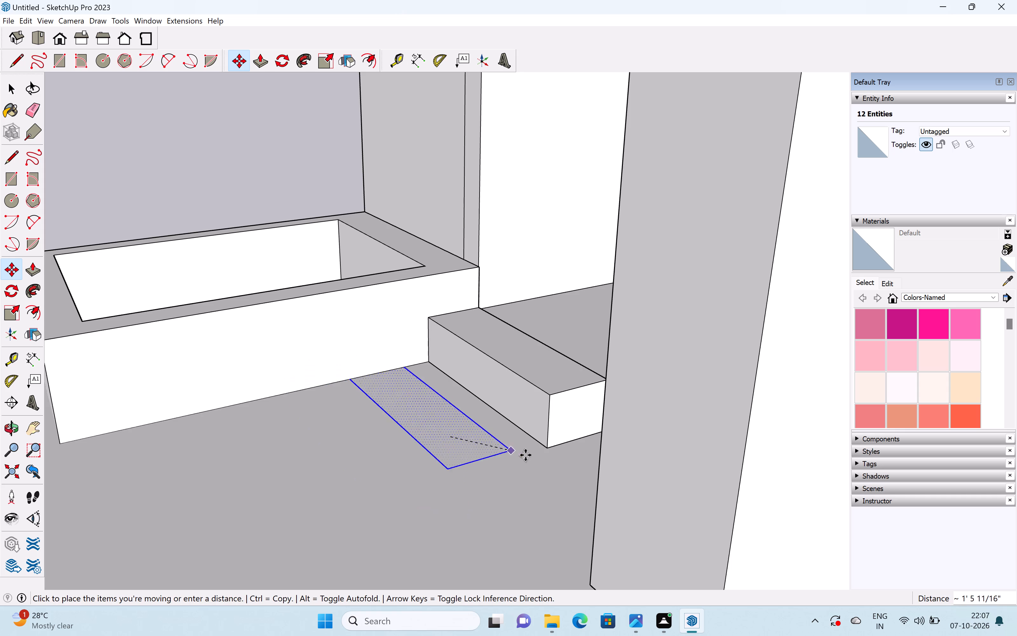
left_click(471, 457)
key("space")
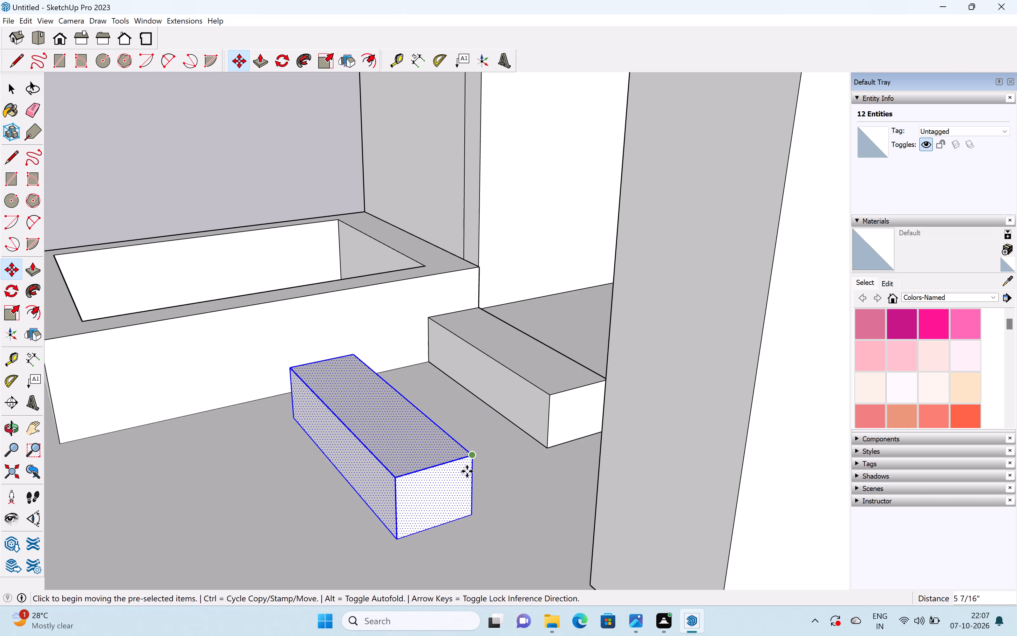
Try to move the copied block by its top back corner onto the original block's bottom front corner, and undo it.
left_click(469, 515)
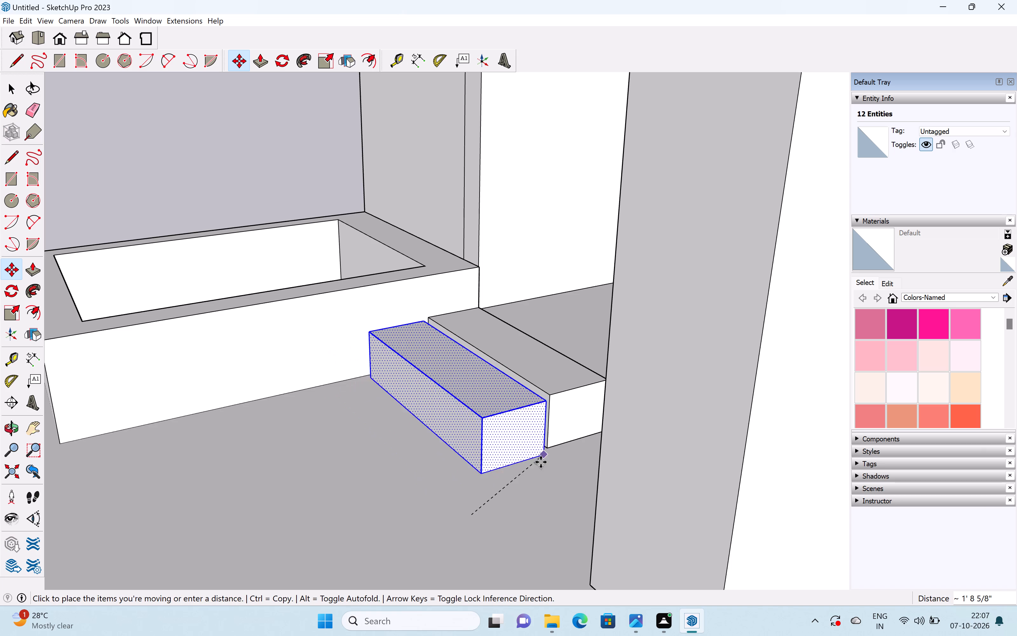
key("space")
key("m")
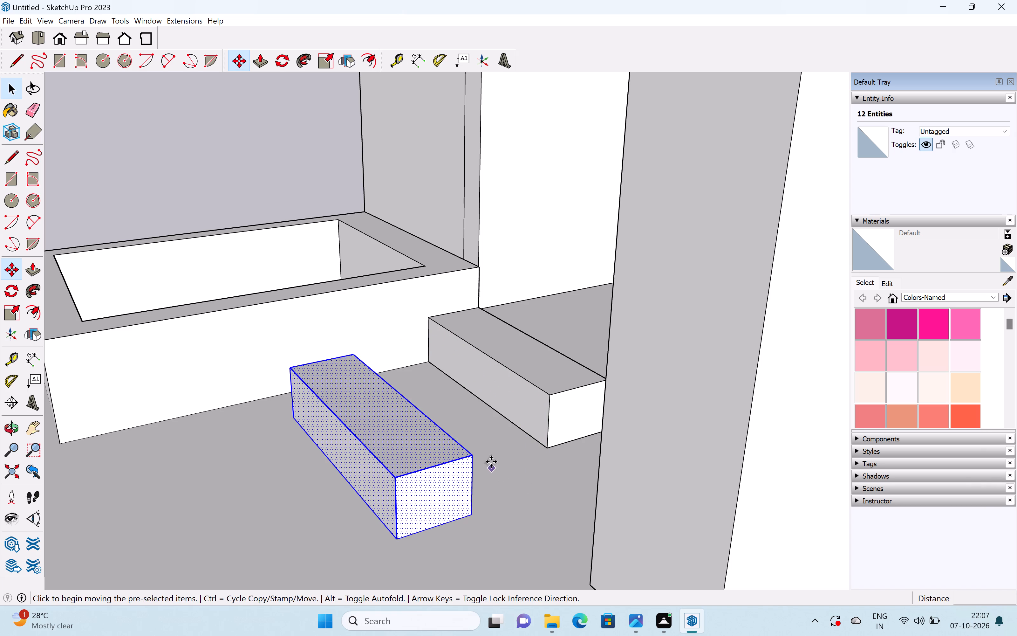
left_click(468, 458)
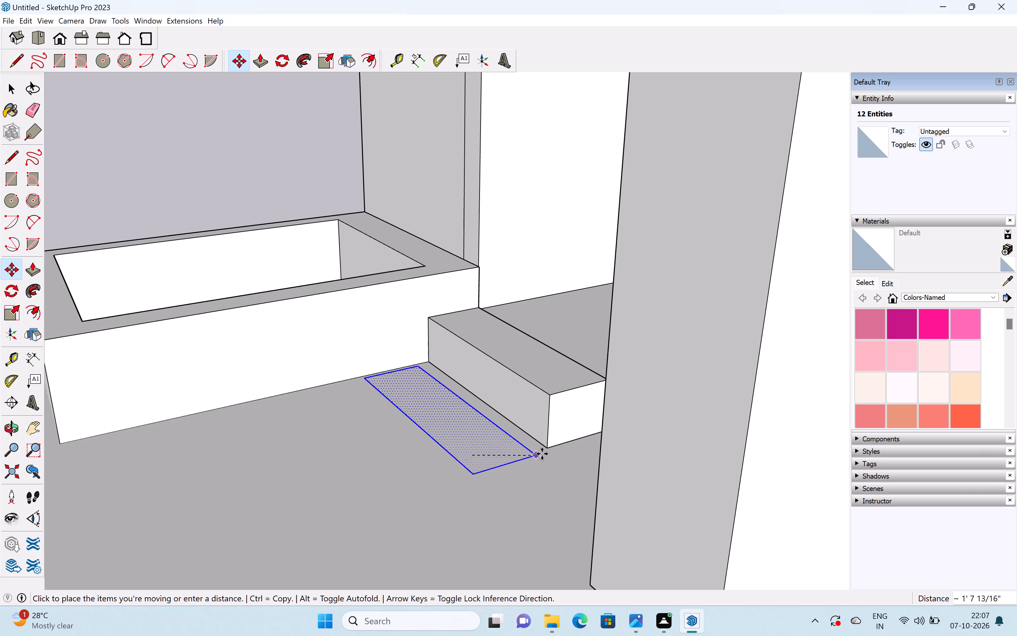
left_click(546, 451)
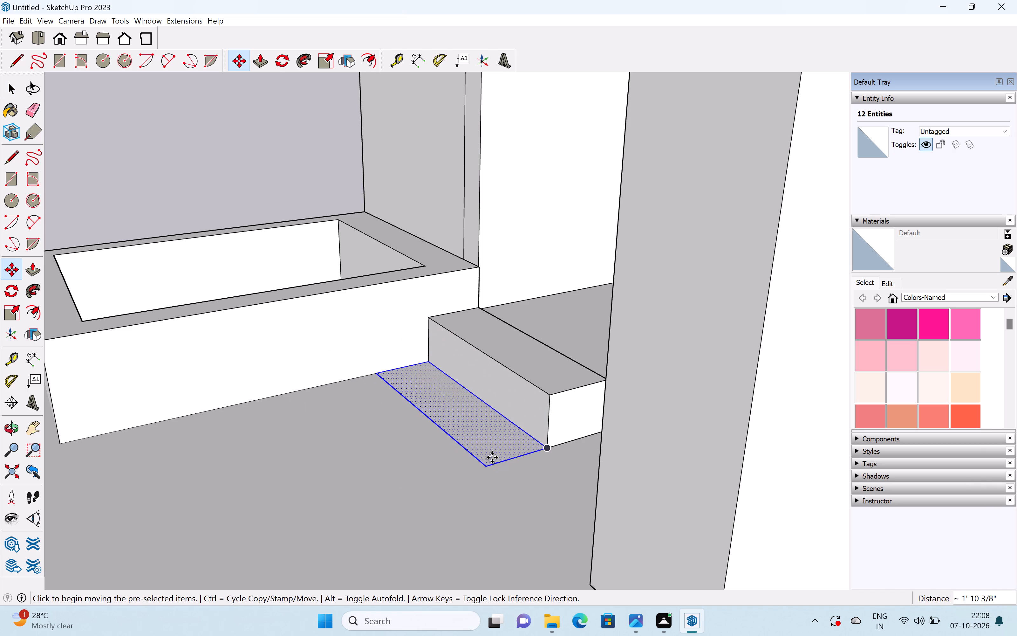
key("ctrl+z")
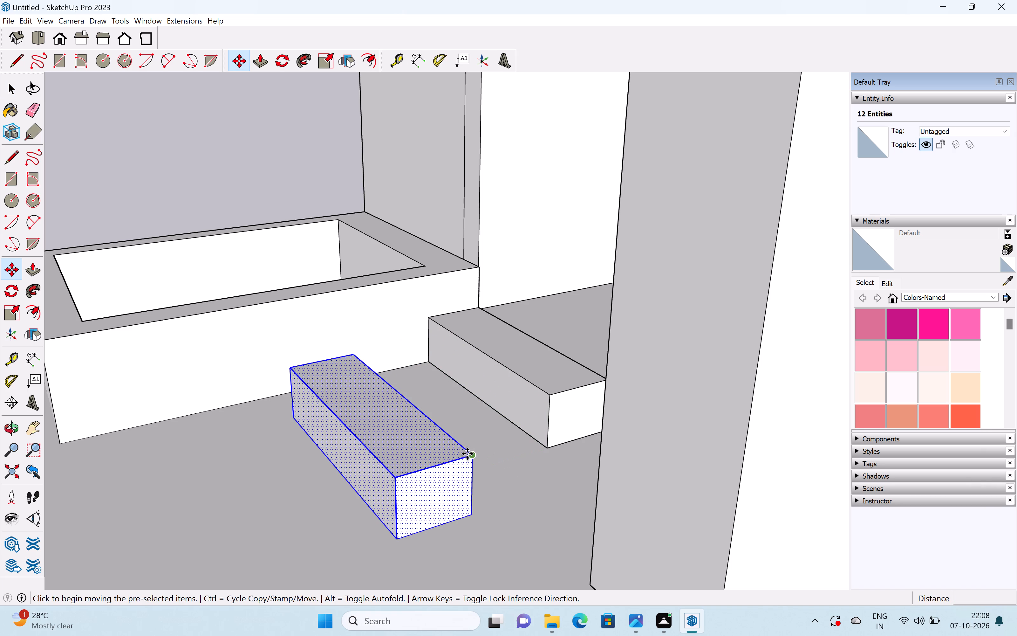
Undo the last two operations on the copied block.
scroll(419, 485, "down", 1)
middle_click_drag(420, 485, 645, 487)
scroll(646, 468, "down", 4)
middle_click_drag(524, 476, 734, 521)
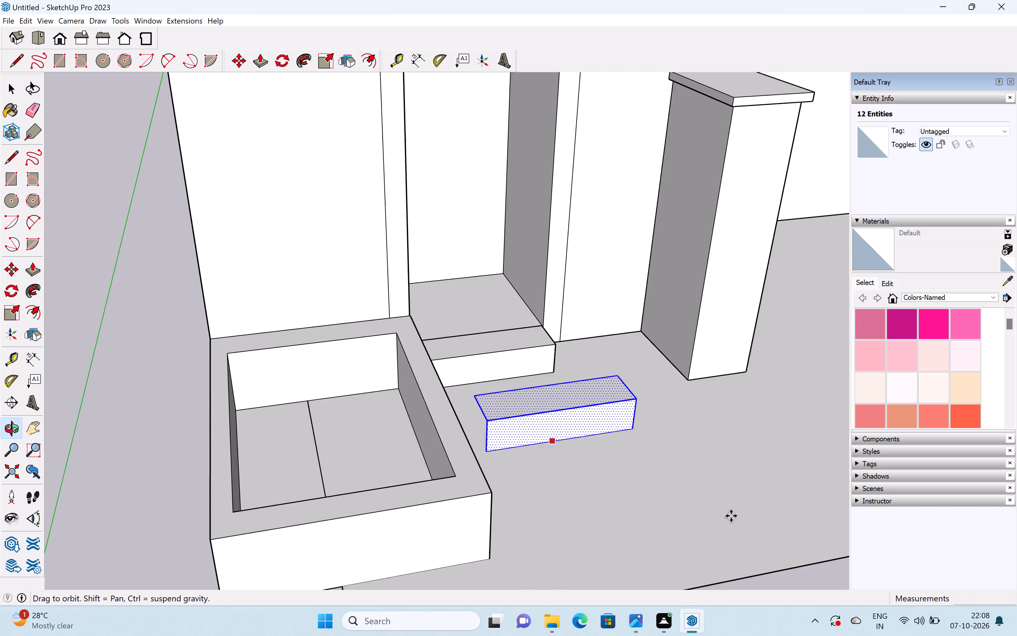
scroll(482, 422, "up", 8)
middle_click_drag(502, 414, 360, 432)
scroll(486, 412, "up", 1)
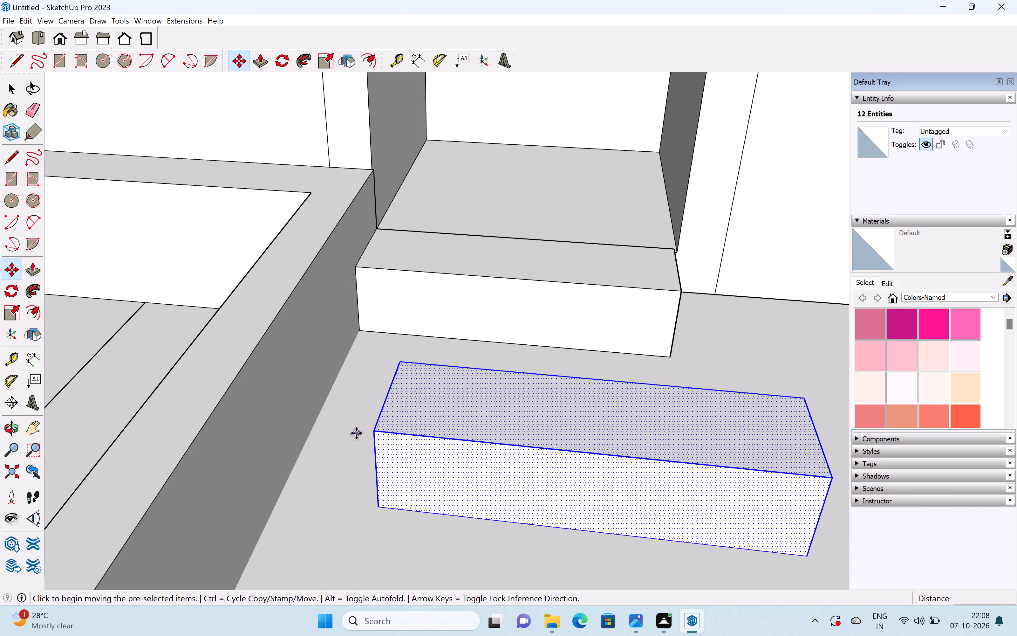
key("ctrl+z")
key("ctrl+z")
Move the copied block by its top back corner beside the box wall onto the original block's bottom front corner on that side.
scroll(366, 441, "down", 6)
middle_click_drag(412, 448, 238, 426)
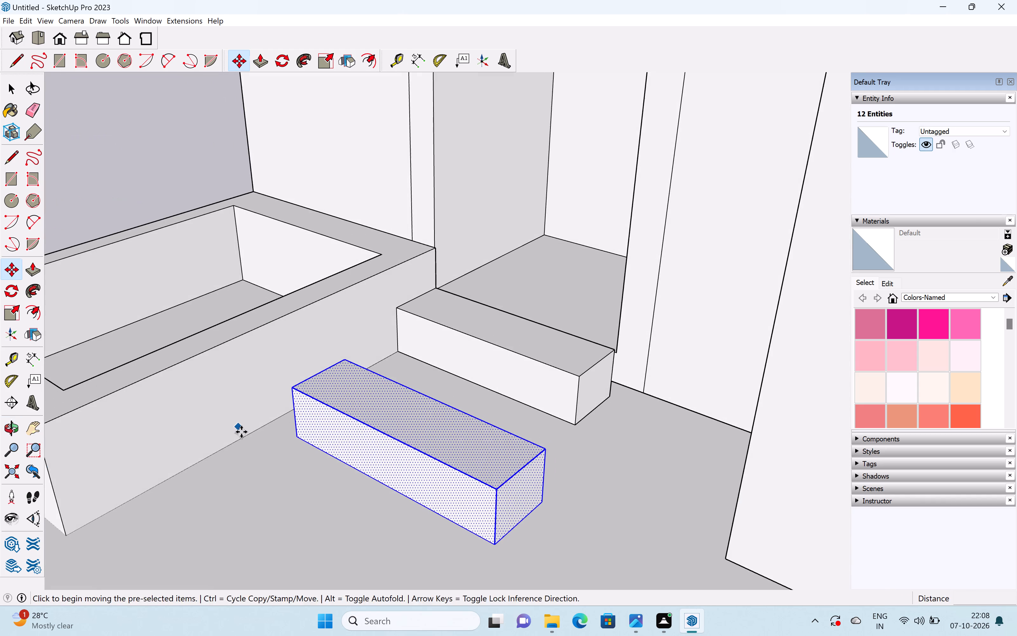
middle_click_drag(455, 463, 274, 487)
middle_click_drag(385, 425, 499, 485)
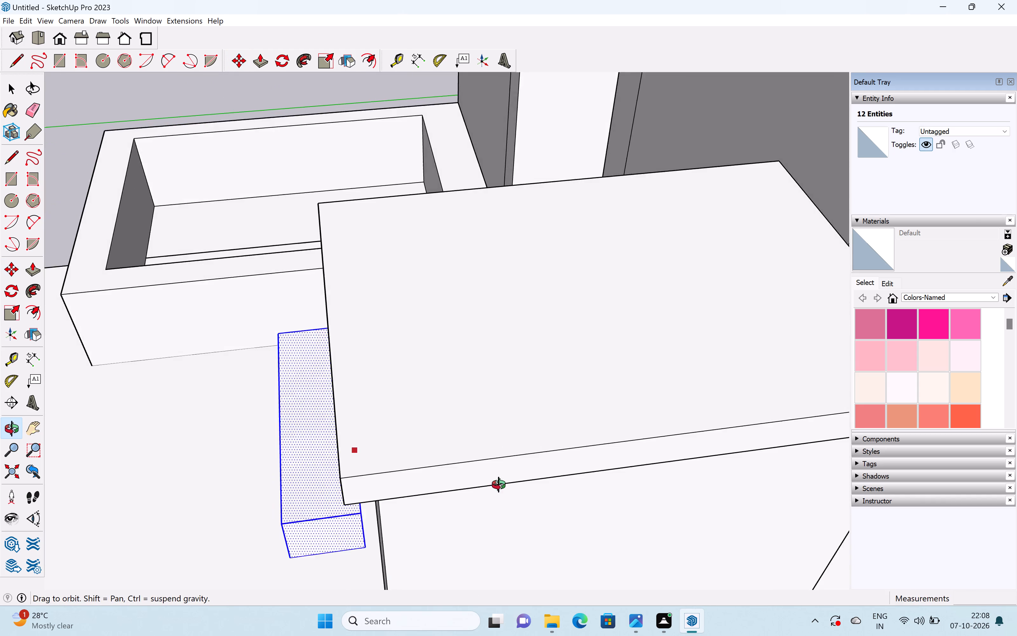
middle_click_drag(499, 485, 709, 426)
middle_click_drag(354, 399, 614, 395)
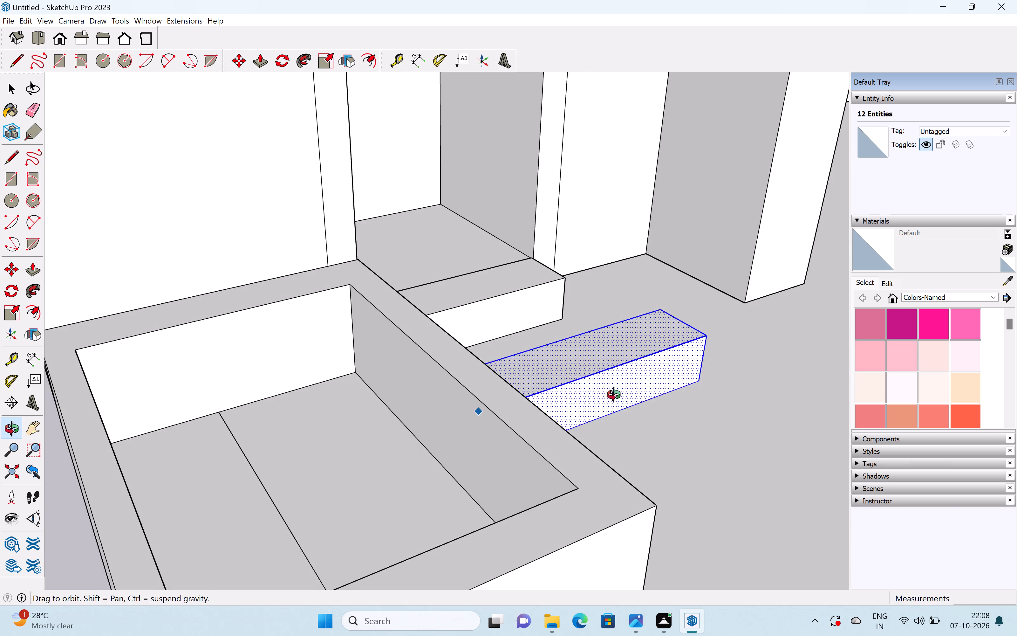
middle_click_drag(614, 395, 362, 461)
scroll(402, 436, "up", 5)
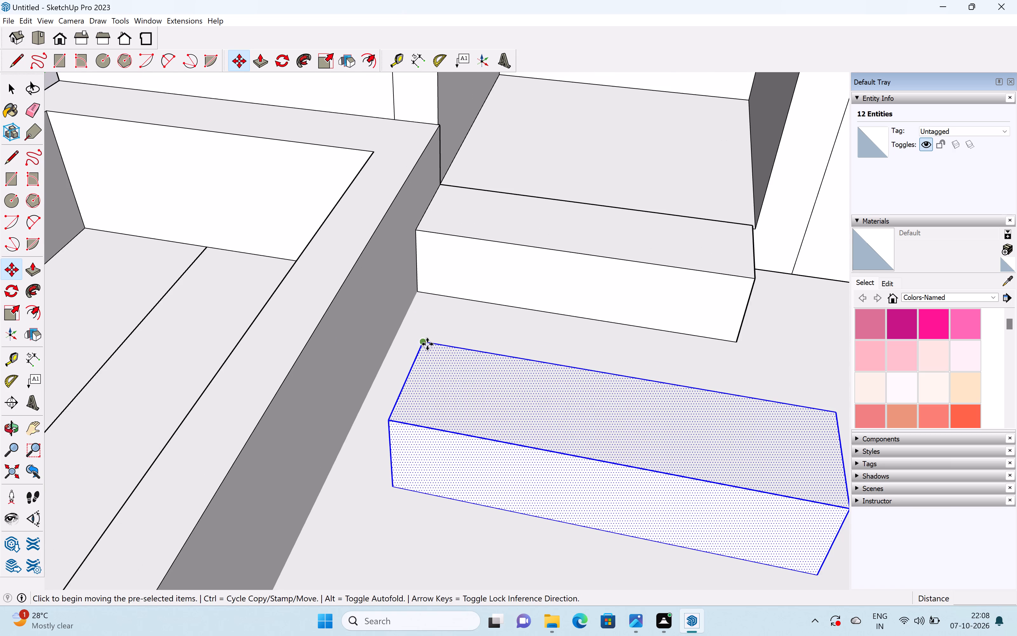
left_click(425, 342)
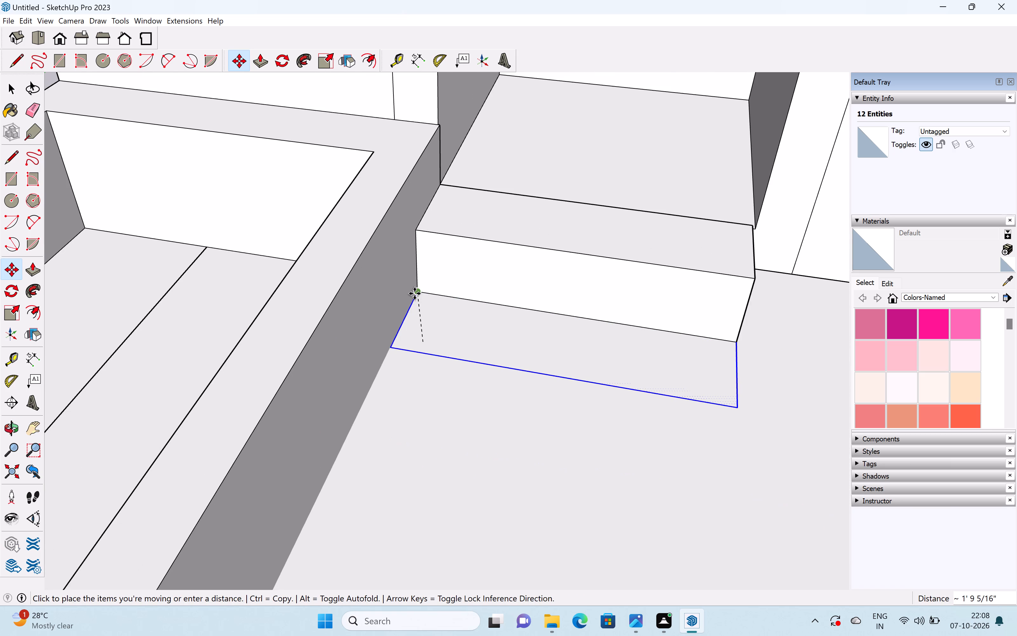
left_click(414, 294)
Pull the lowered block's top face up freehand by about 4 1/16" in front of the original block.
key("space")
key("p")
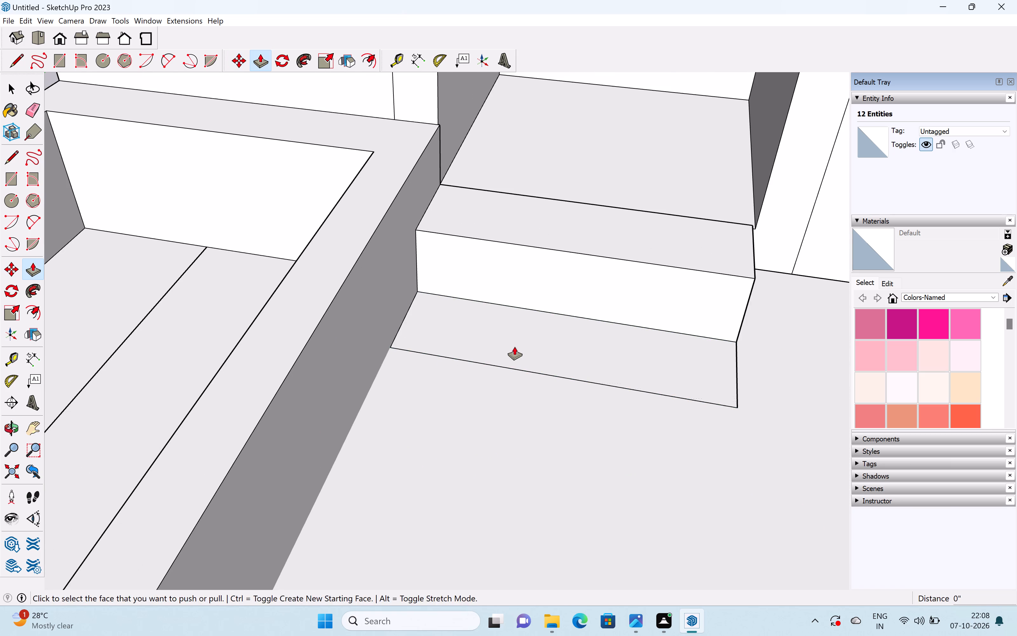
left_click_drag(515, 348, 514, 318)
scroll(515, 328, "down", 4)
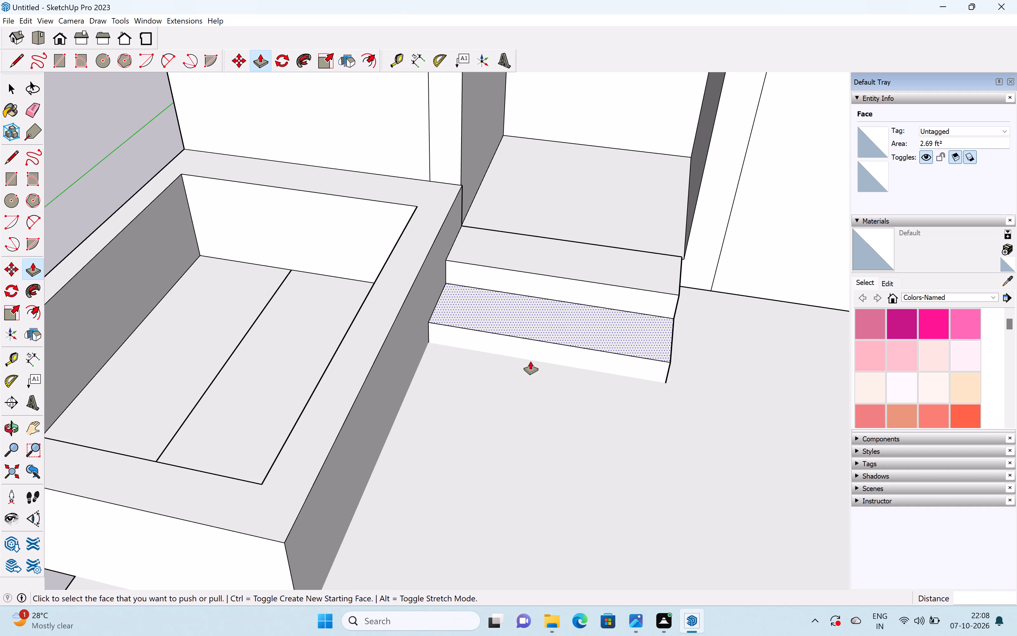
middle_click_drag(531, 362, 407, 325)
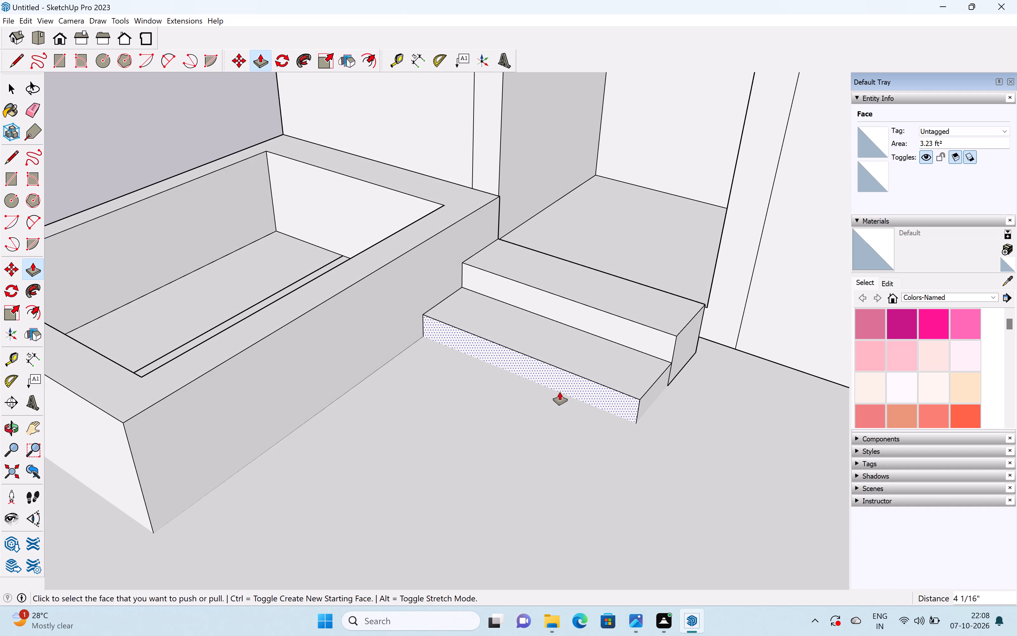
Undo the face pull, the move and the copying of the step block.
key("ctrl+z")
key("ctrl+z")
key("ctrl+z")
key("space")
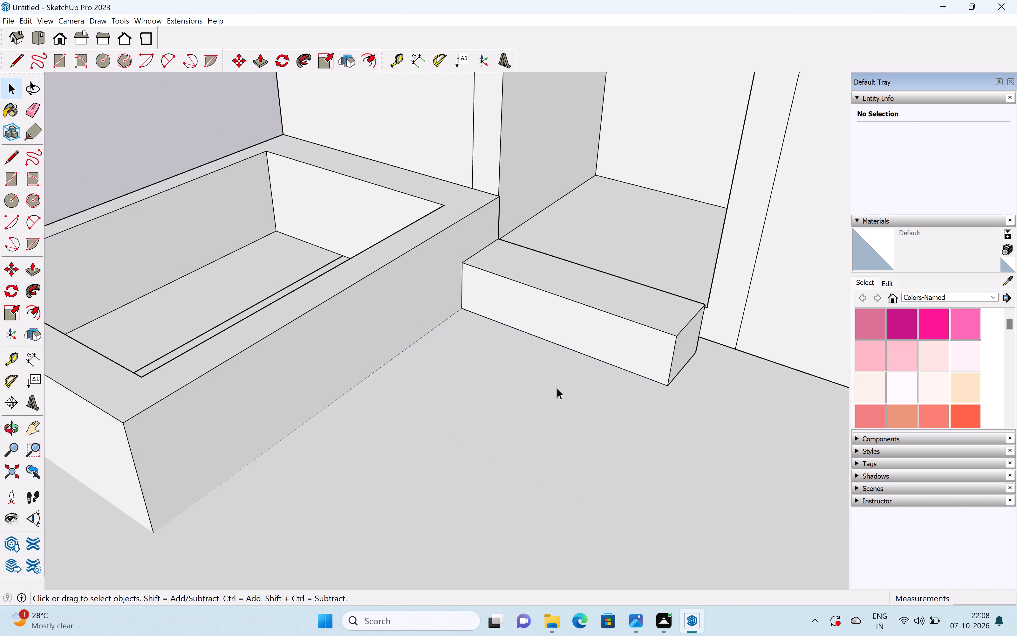
Draw a rectangle of 3' 5/8" by 8" on the floor, along the full bottom front edge of the step block.
key("r")
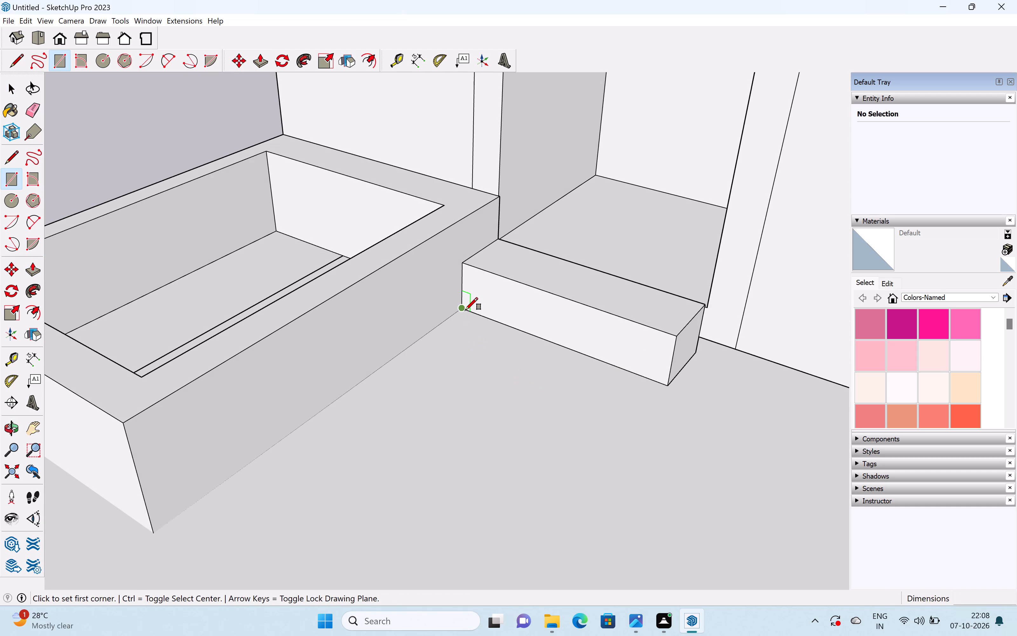
left_click(462, 310)
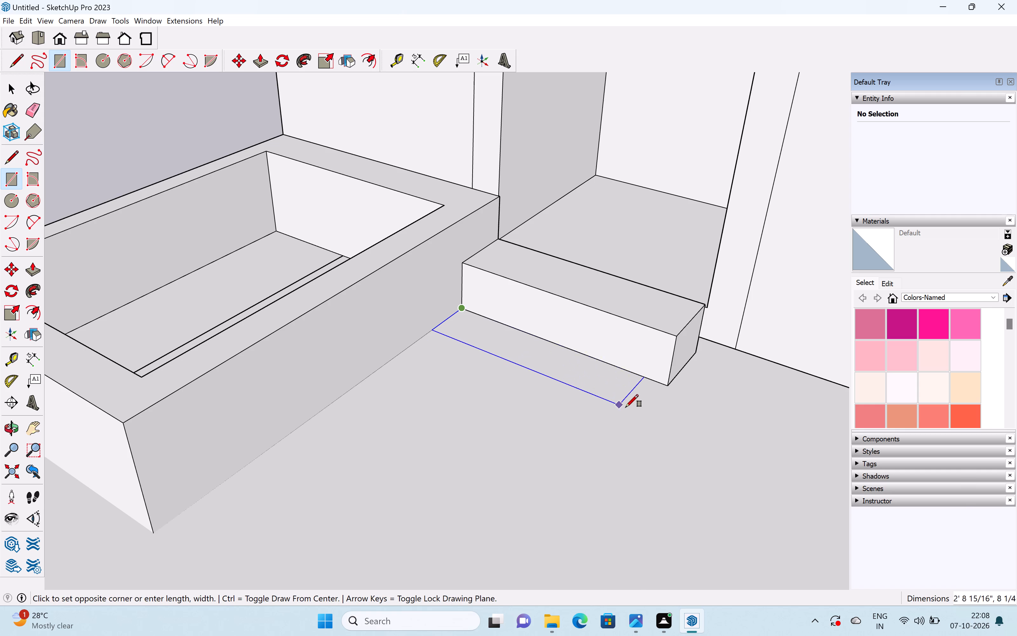
left_click(644, 414)
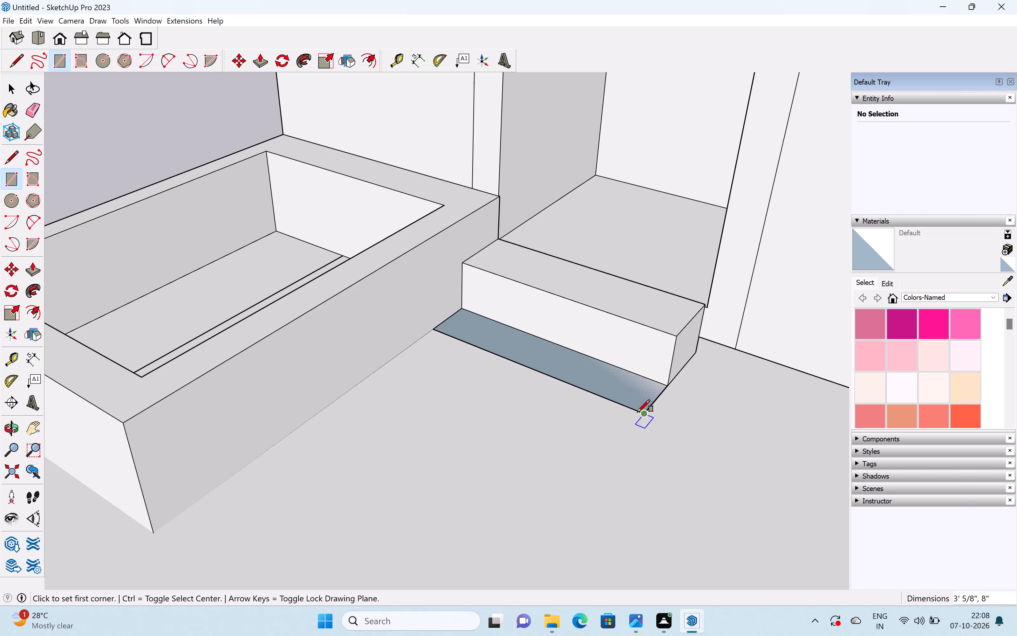
key("space")
Pull the new floor rectangle up freehand by about 4 3/16" to form a lower step.
key("p")
left_click_drag(627, 394, 633, 374)
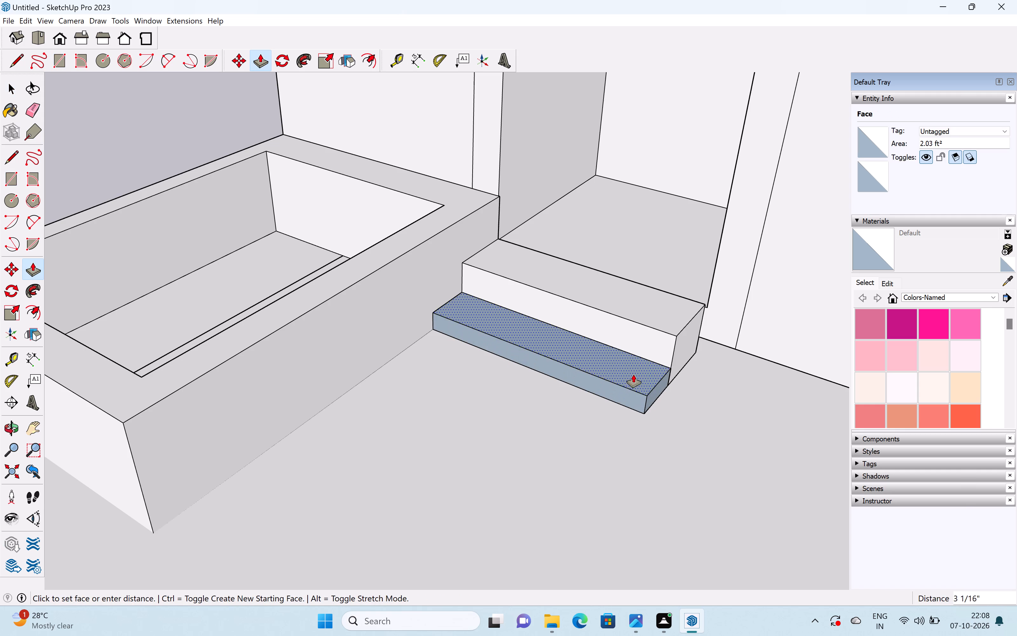
left_click_drag(633, 374, 636, 371)
Reverse the top, front and exposed end faces of the new lower step.
right_click(630, 370)
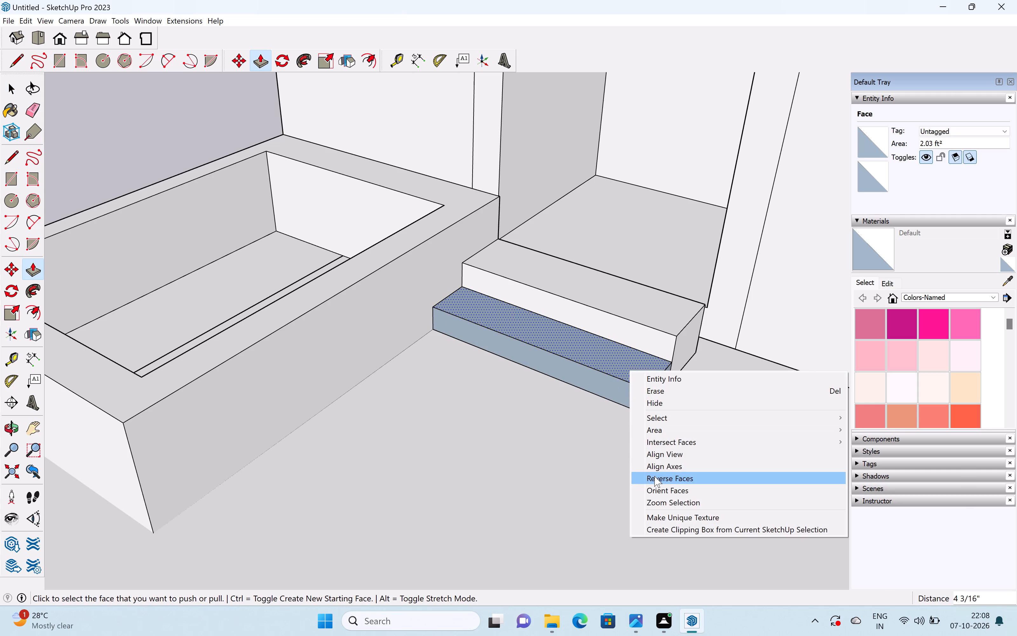
left_click(654, 476)
left_click(606, 449)
right_click(627, 394)
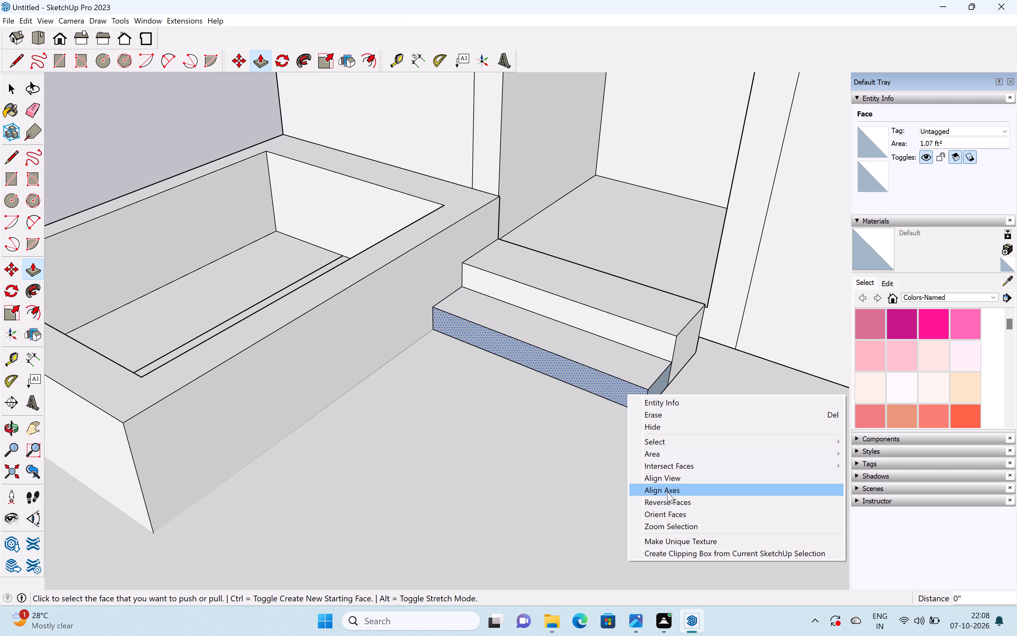
left_click(666, 500)
right_click(653, 387)
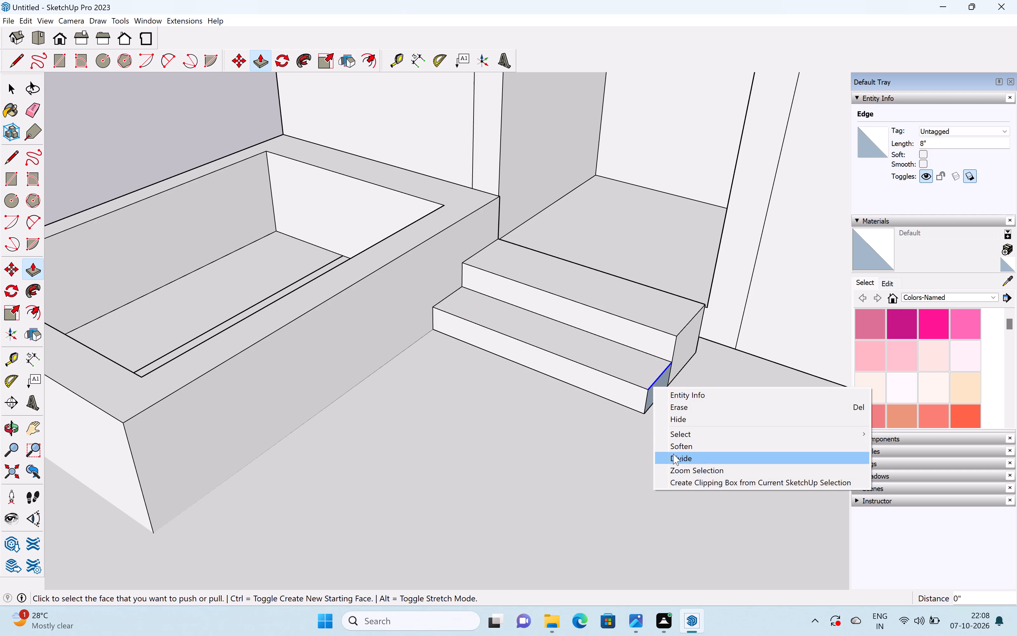
left_click(627, 419)
right_click(659, 383)
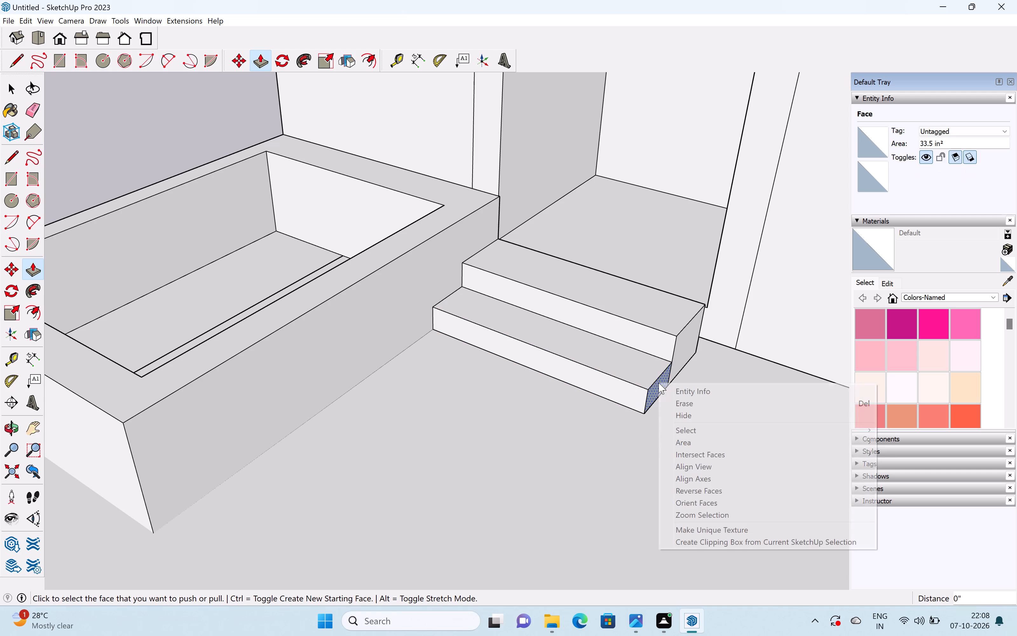
left_click(695, 494)
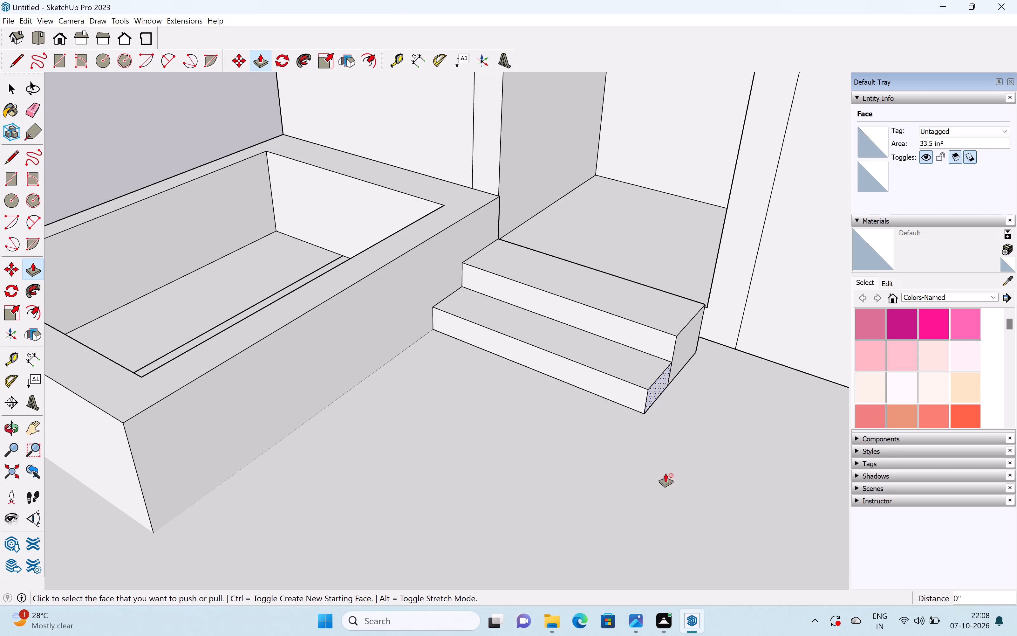
key("space")
Push the upper step's top face down freehand by about 1/2".
scroll(659, 466, "down", 4)
middle_click_drag(596, 460, 687, 378)
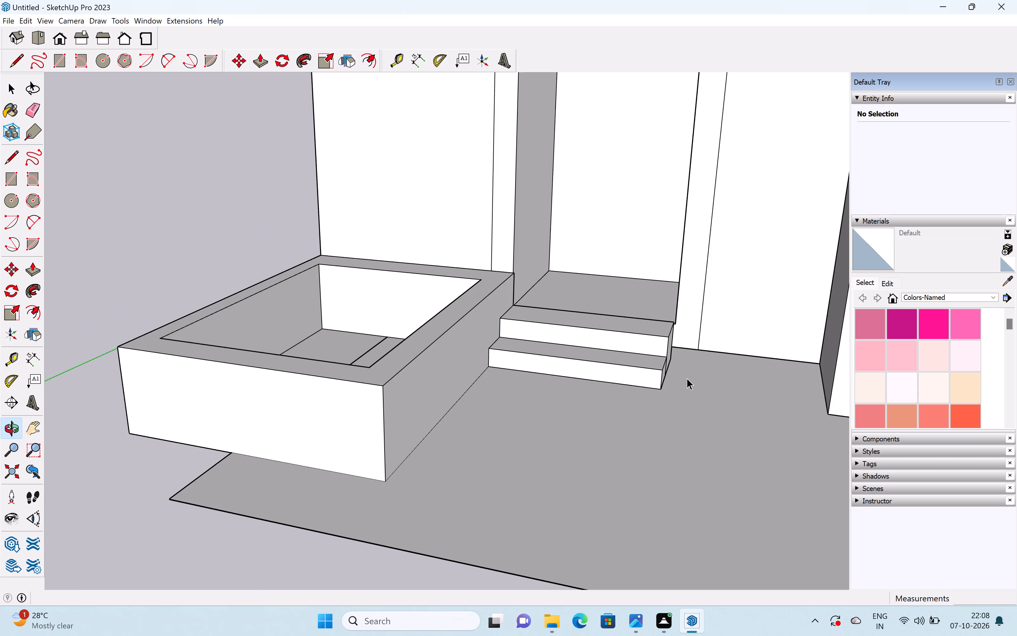
scroll(679, 383, "up", 6)
middle_click_drag(668, 340, 606, 371)
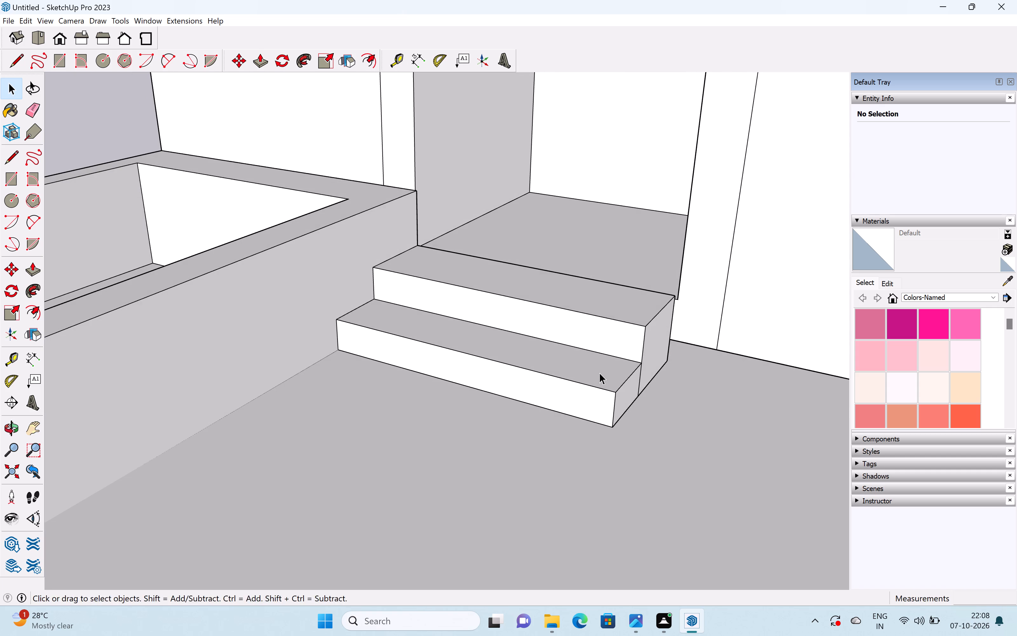
key("p")
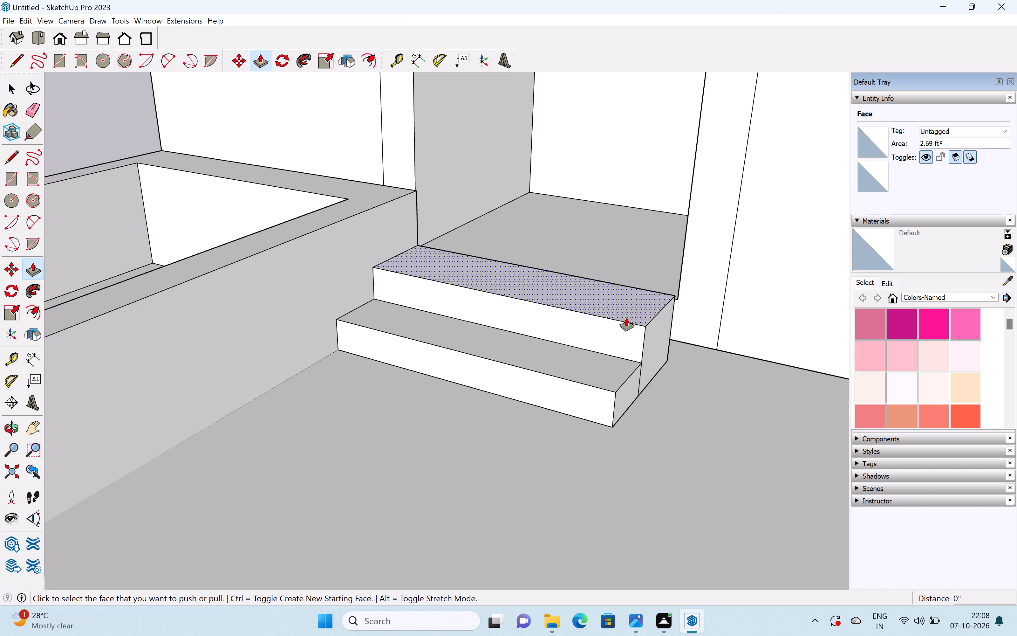
left_click_drag(626, 318, 628, 322)
Draw a floor rectangle 3' 5/8" long and about 5" deep along the lower step's bottom front edge.
scroll(628, 322, "down", 4)
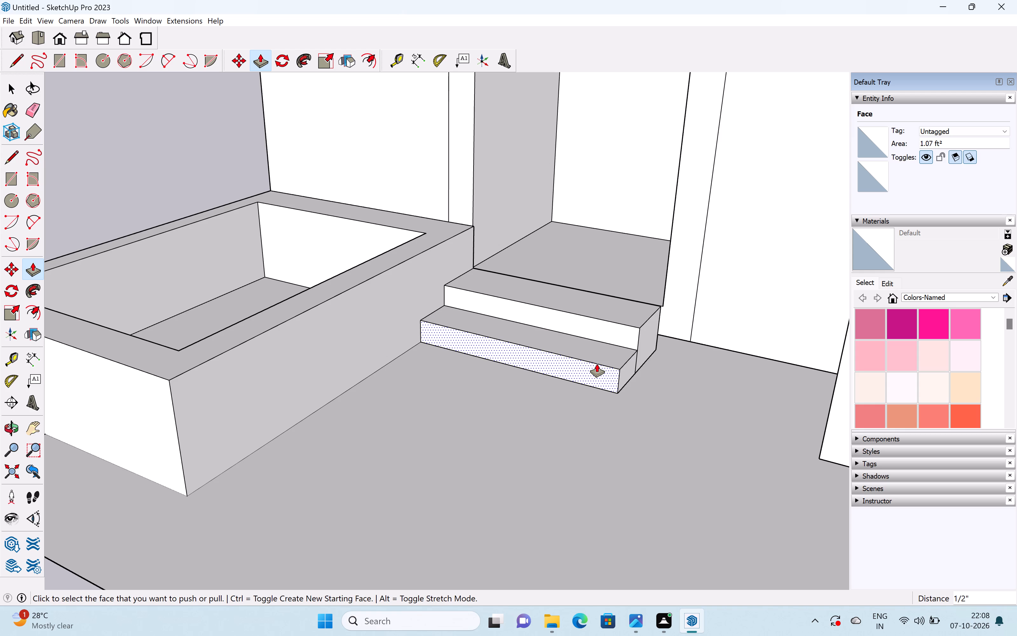
scroll(594, 364, "down", 2)
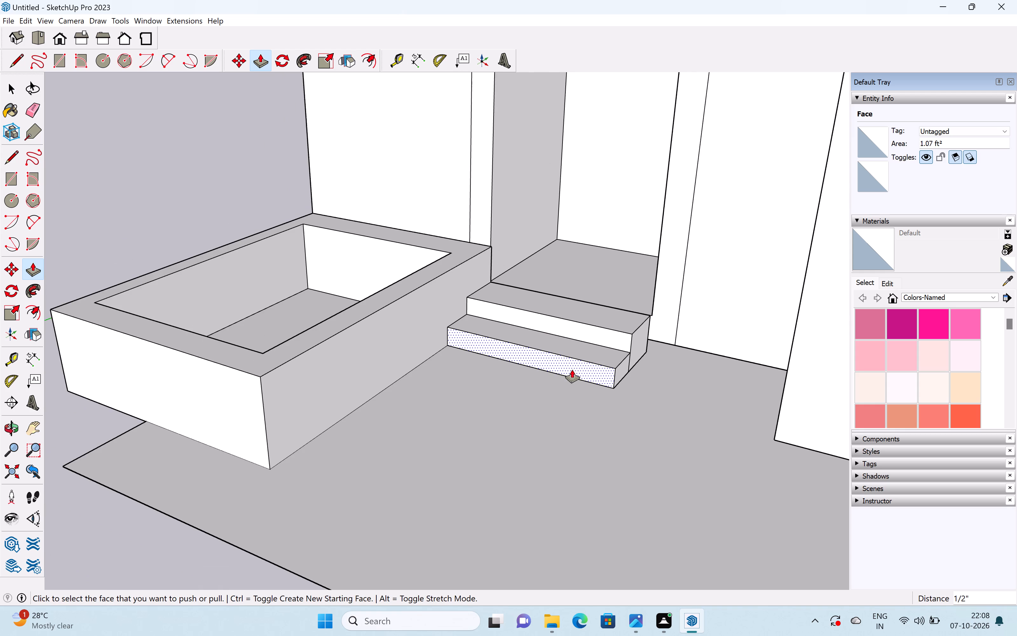
middle_click_drag(563, 373, 577, 348)
key("space")
key("r")
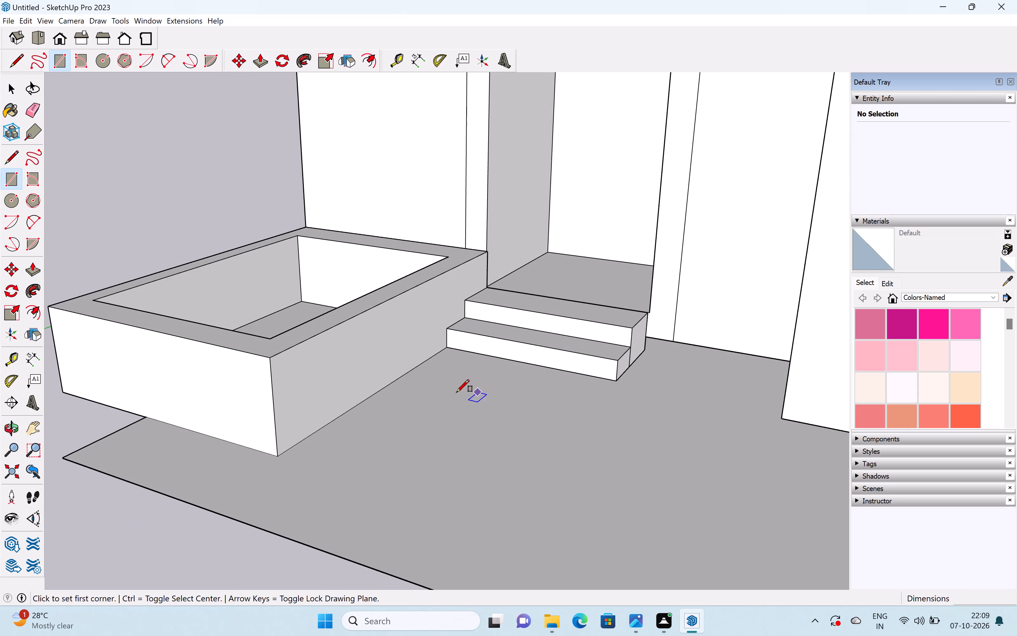
scroll(449, 383, "up", 5)
left_click(444, 334)
scroll(602, 381, "down", 1)
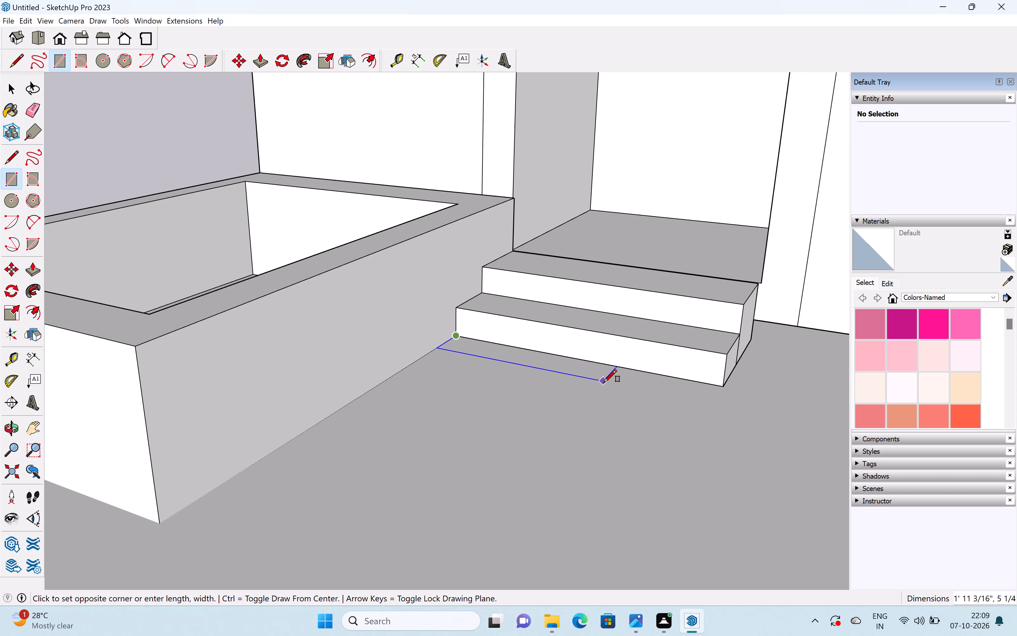
left_click(713, 403)
key("space")
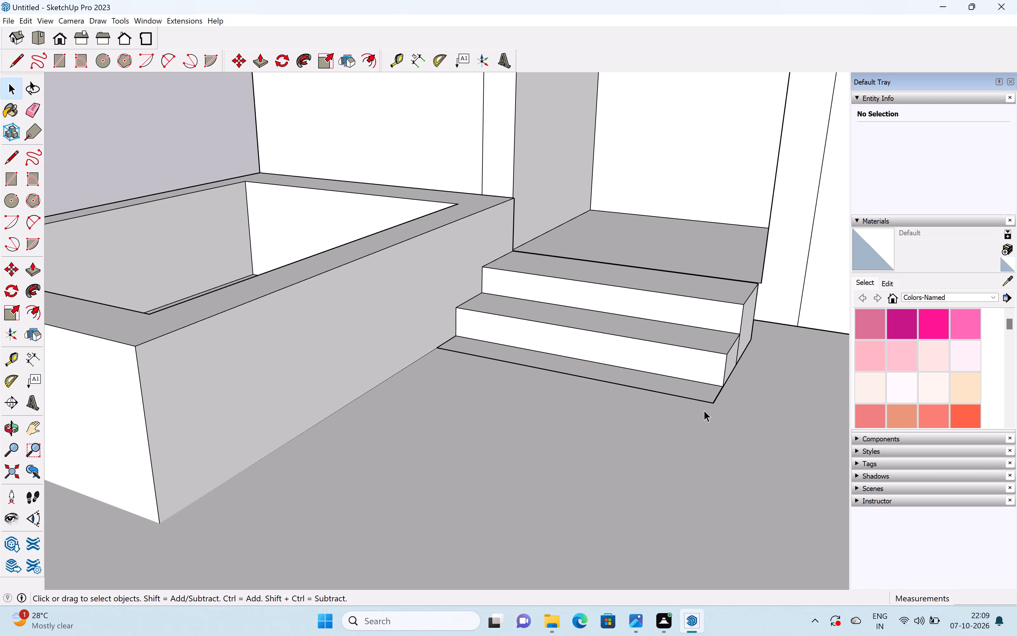
Pull the new floor rectangle up freehand into a third, lowest step, finishing with a pull of about 1 13/16".
key("p")
left_click_drag(696, 389, 694, 384)
left_click_drag(694, 384, 697, 373)
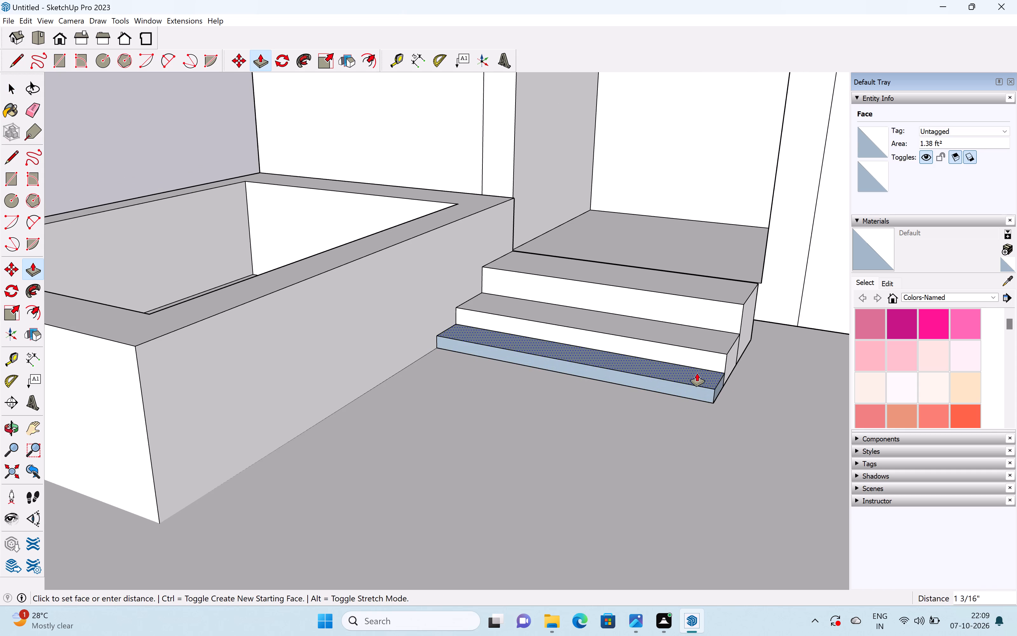
left_click_drag(697, 373, 695, 370)
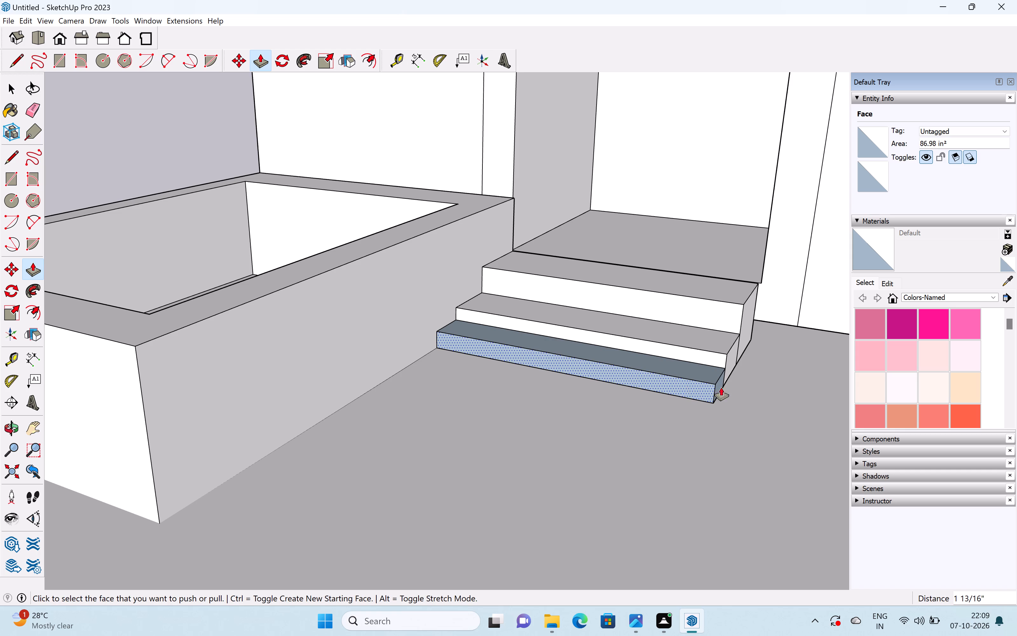
Pull the middle step's top face up freehand twice, by about 13/16" and about 7/16".
middle_click_drag(726, 389, 523, 436)
scroll(601, 389, "up", 2)
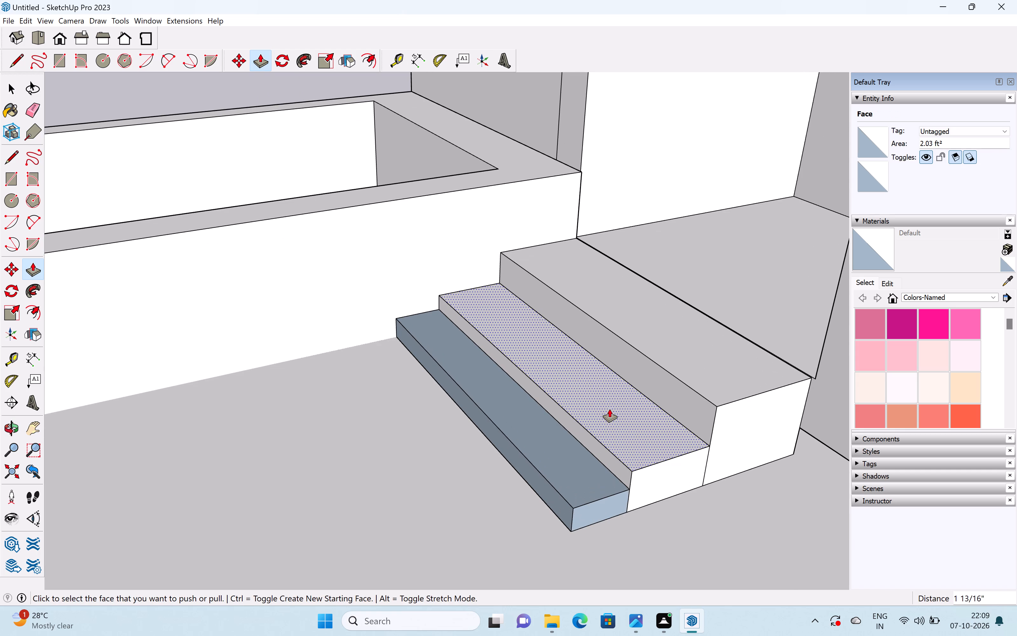
left_click_drag(609, 409, 611, 402)
middle_click_drag(561, 473, 607, 392)
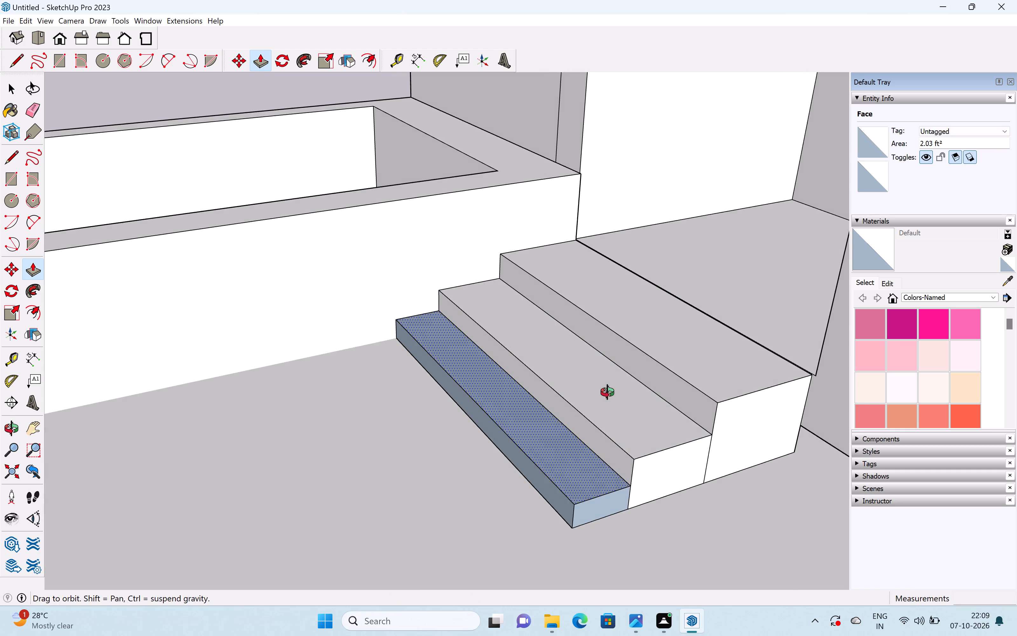
middle_click_drag(607, 392, 609, 389)
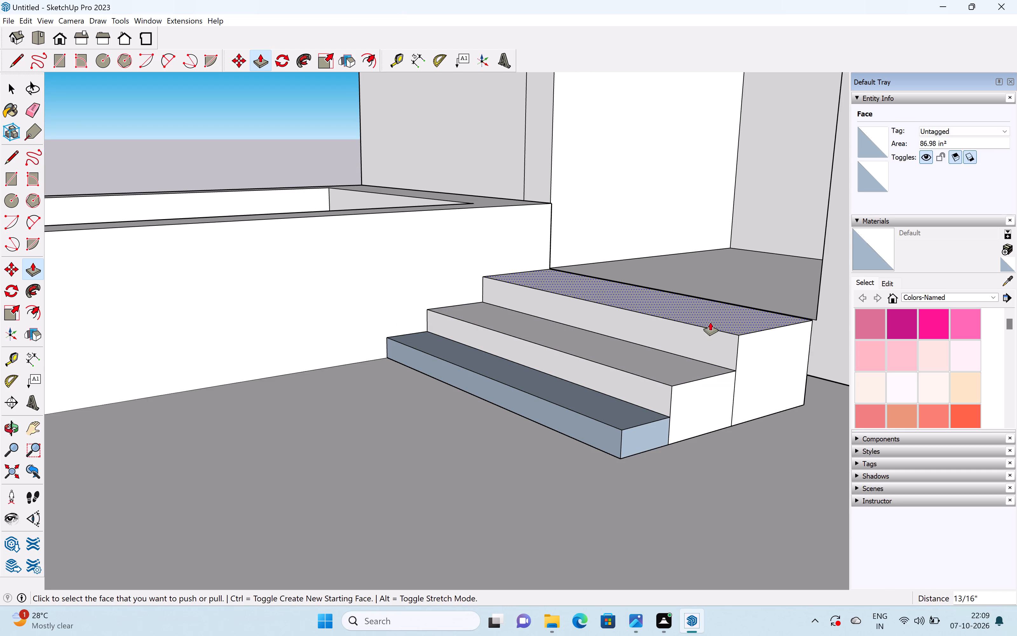
left_click_drag(671, 361, 671, 356)
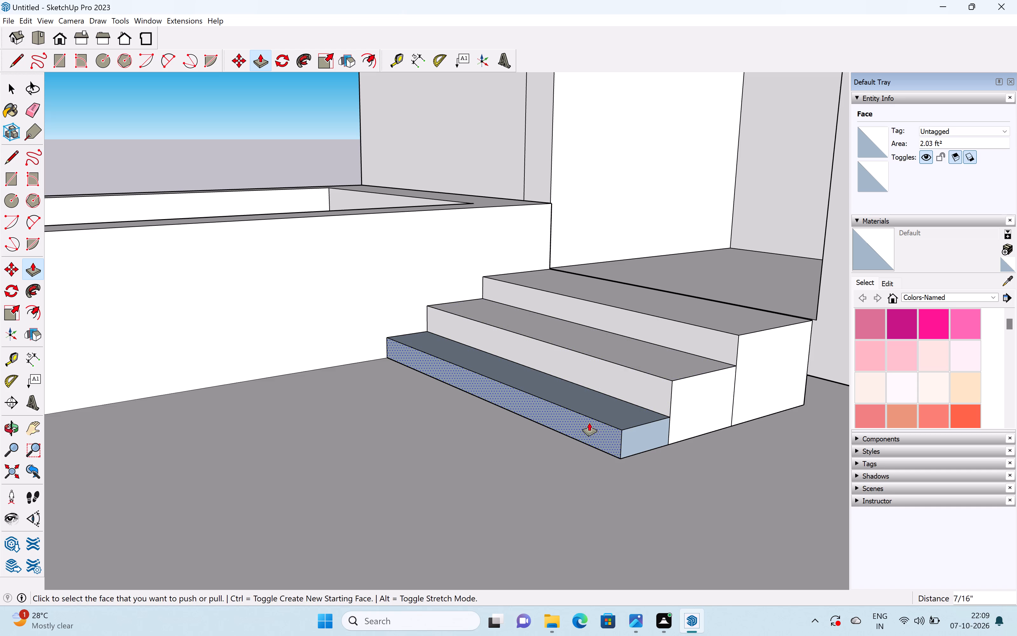
Reverse the front, top and exposed end faces of the lowest step.
right_click(586, 424)
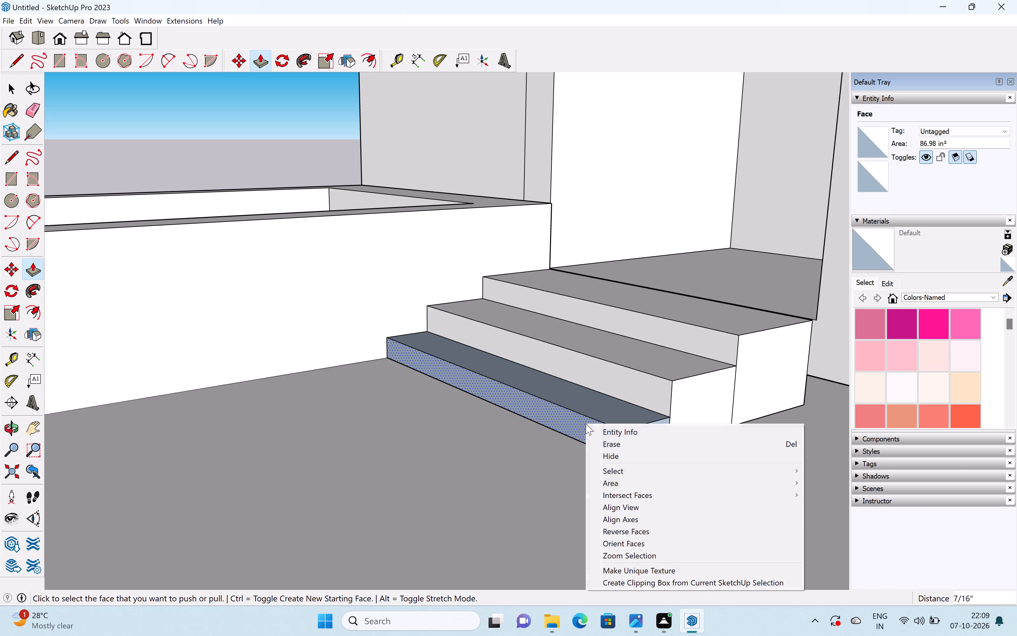
left_click(639, 535)
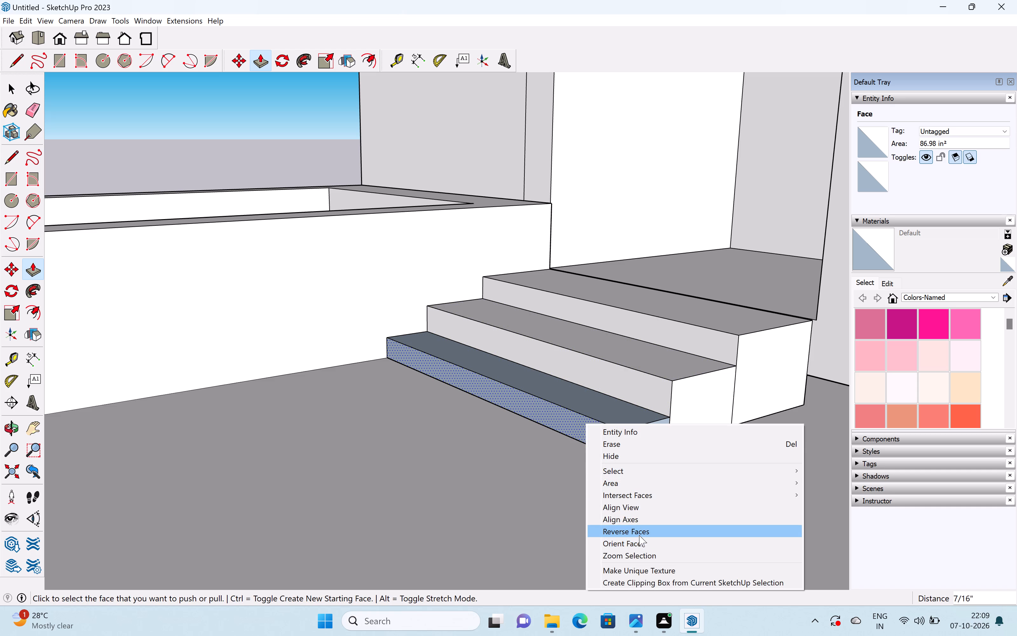
right_click(629, 410)
left_click(657, 516)
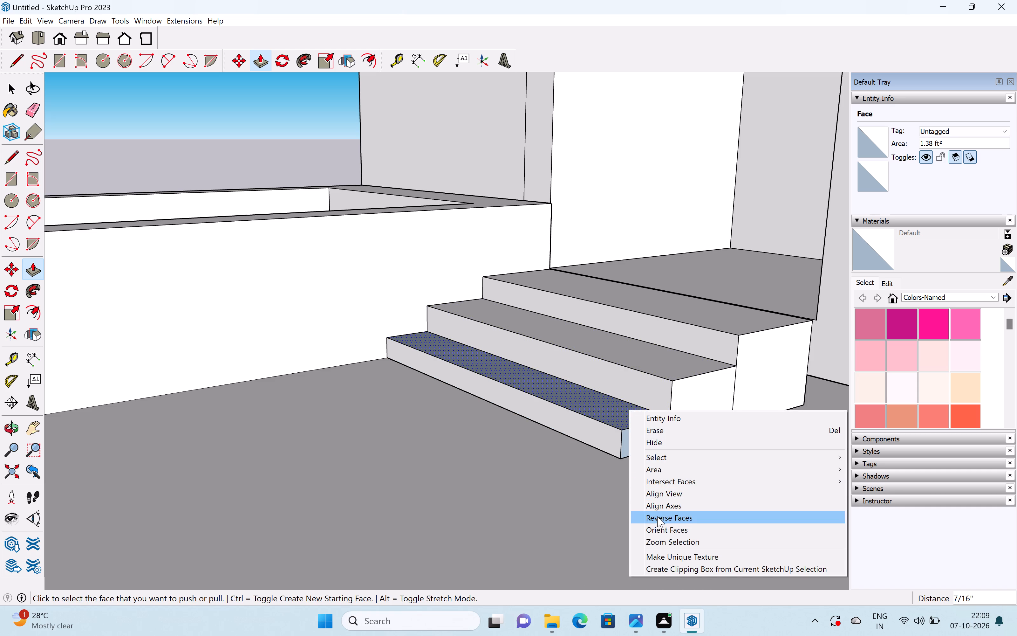
right_click(640, 432)
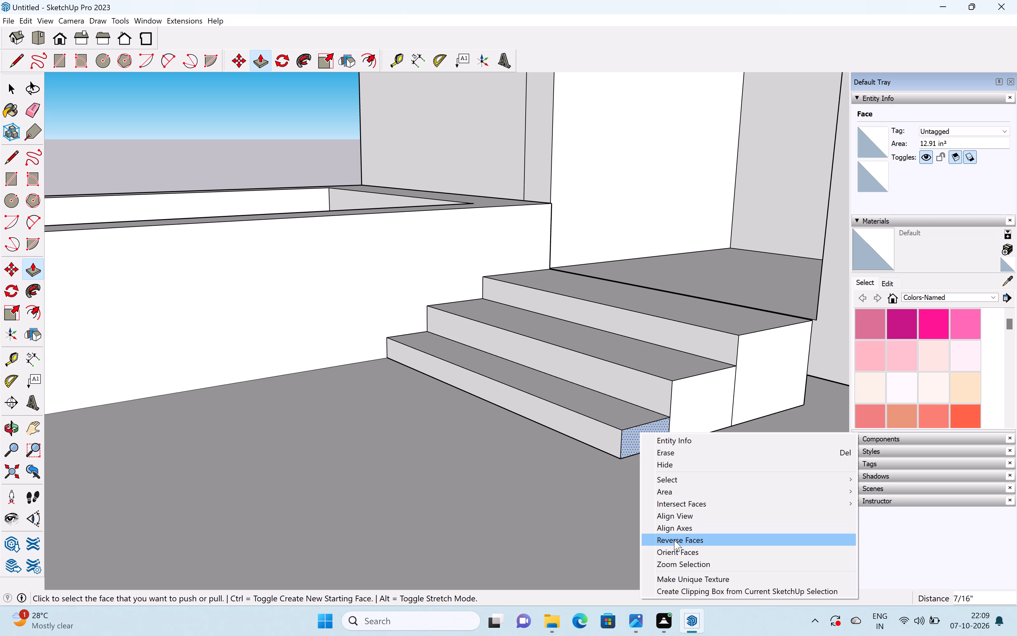
left_click(672, 538)
Pull the lowest step's top face up slightly freehand and raise the middle step's top face by about 9/16".
scroll(607, 466, "down", 3)
scroll(521, 484, "down", 1)
middle_click_drag(521, 484, 734, 428)
middle_click_drag(695, 375, 410, 488)
scroll(410, 489, "up", 1)
left_click_drag(530, 469, 530, 467)
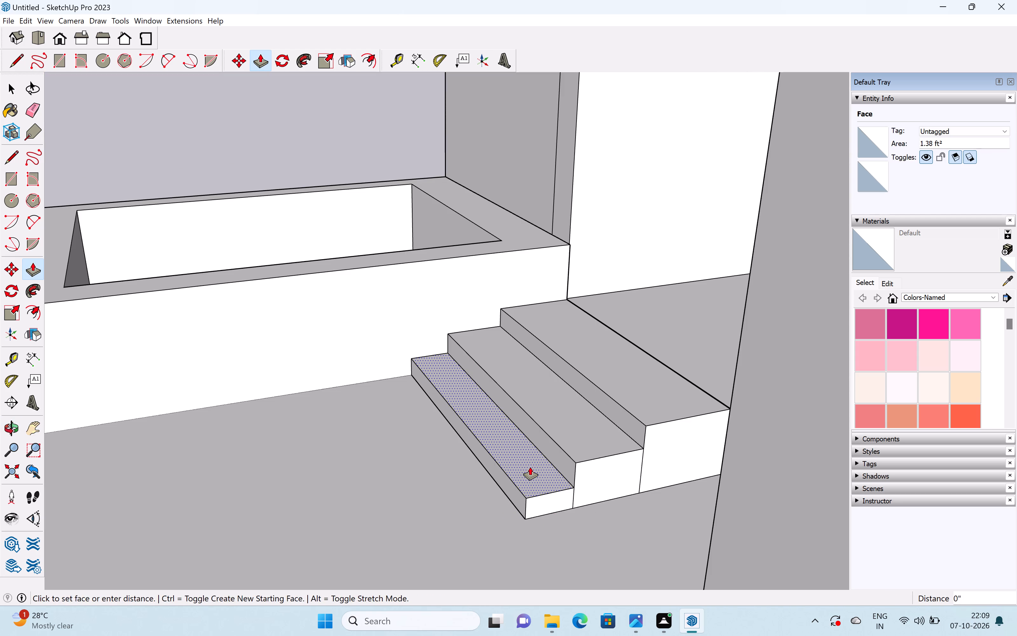
left_click_drag(530, 467, 532, 464)
left_click_drag(588, 424, 589, 419)
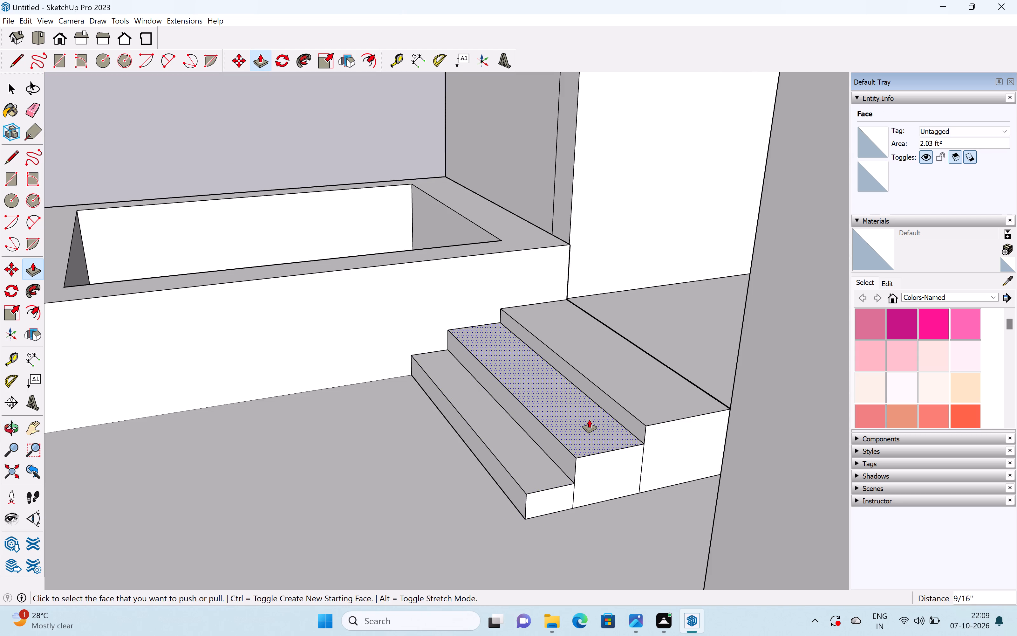
Examine the flight of three steps from the front together with the planter box and the arched opening.
scroll(598, 429, "down", 7)
middle_click_drag(519, 455, 729, 404)
middle_click_drag(522, 457, 754, 365)
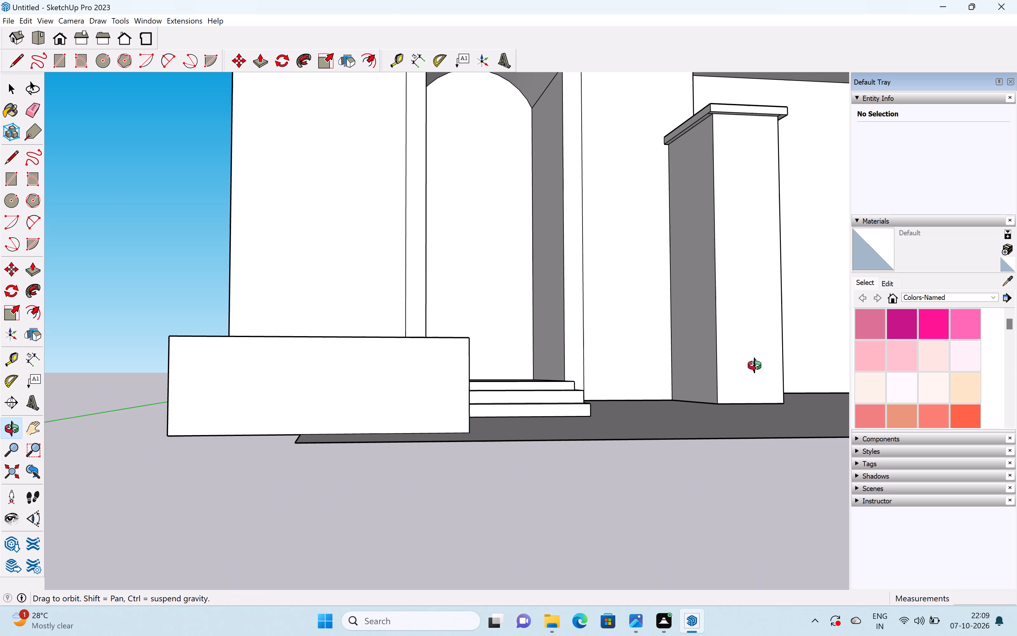
middle_click_drag(754, 365, 649, 434)
key("space")
scroll(548, 429, "down", 2)
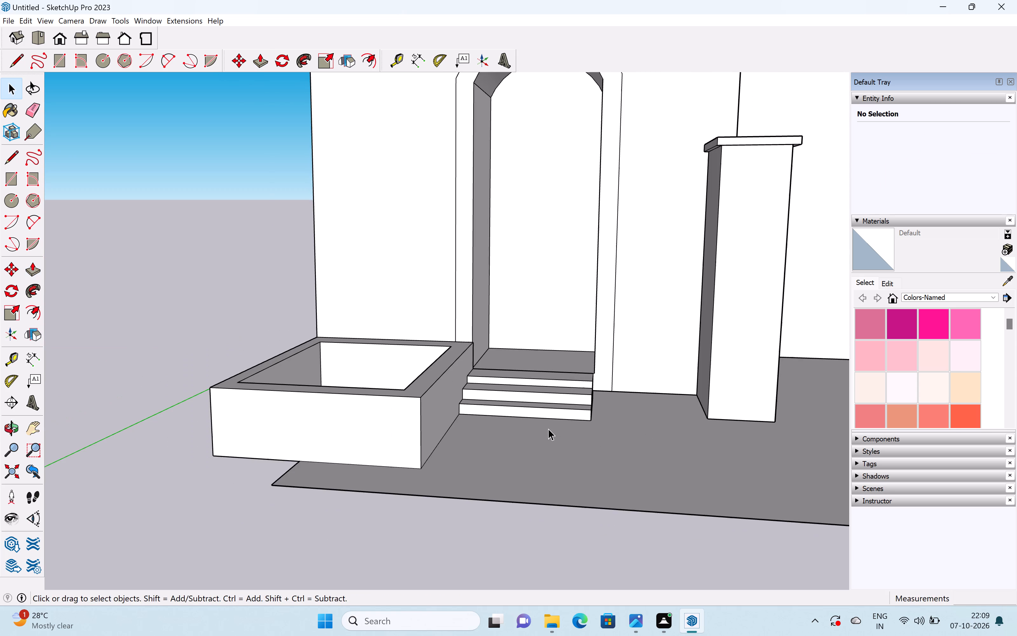
left_click(471, 566)
scroll(521, 475, "down", 6)
middle_click_drag(523, 455, 587, 419)
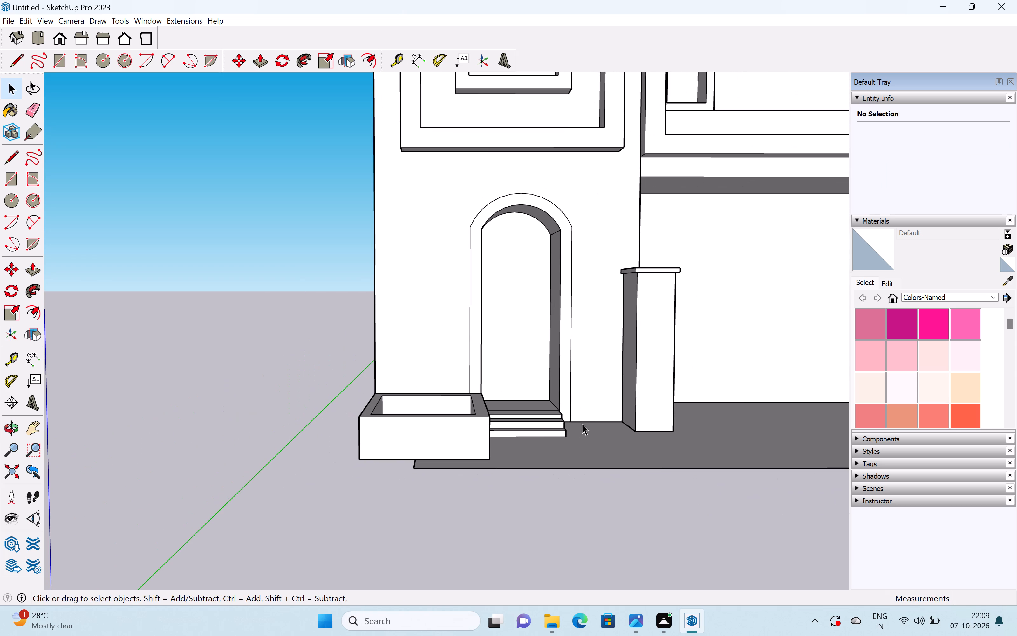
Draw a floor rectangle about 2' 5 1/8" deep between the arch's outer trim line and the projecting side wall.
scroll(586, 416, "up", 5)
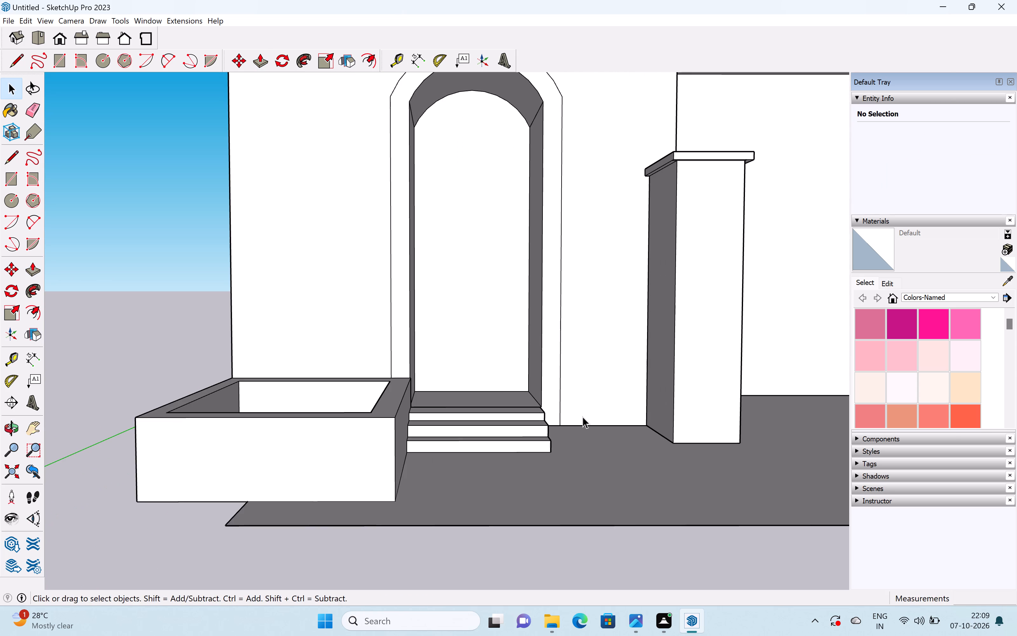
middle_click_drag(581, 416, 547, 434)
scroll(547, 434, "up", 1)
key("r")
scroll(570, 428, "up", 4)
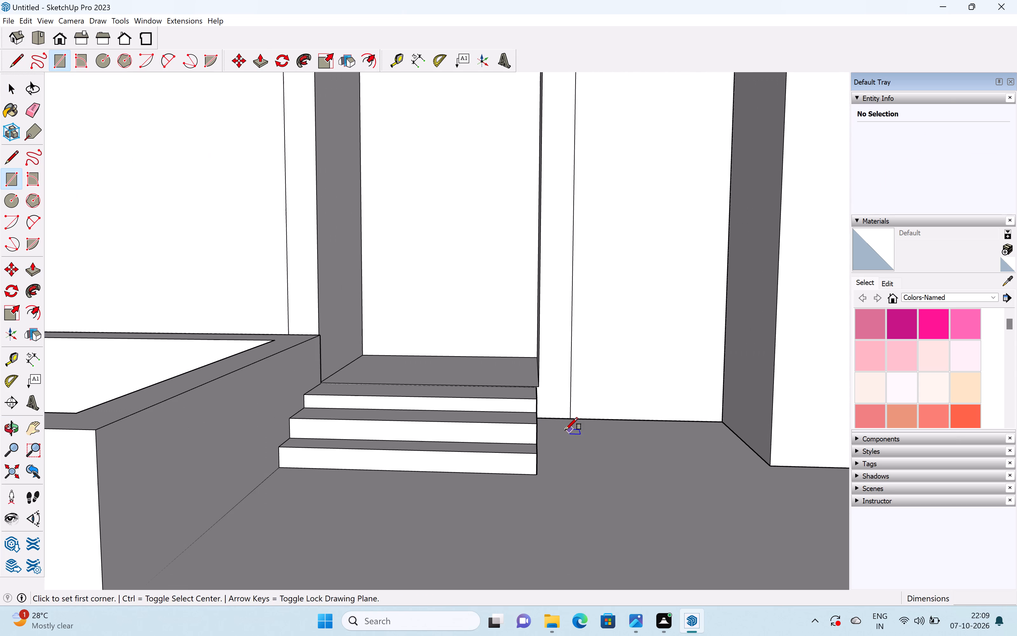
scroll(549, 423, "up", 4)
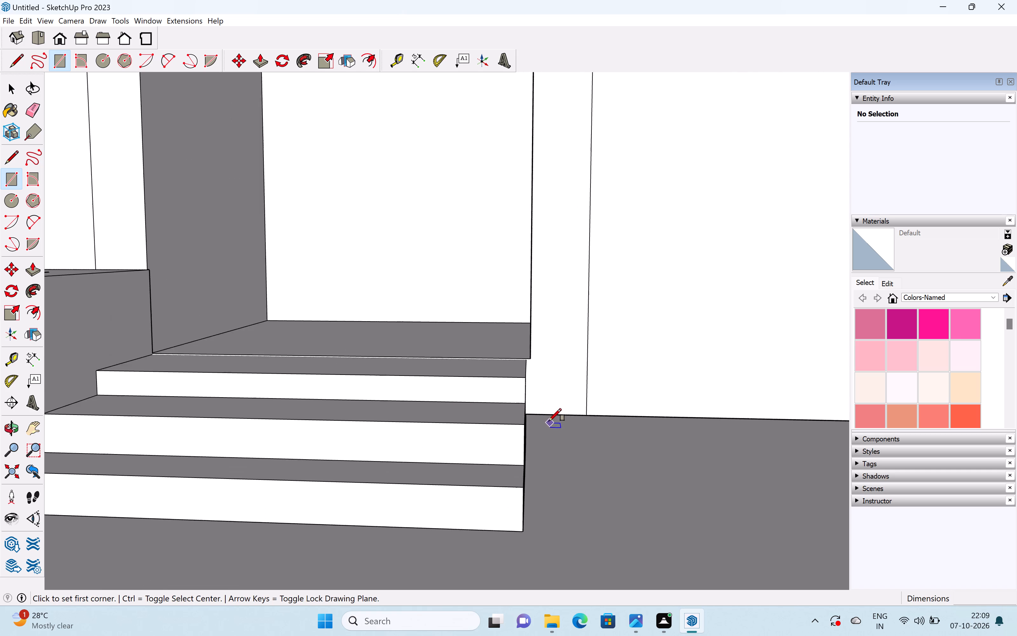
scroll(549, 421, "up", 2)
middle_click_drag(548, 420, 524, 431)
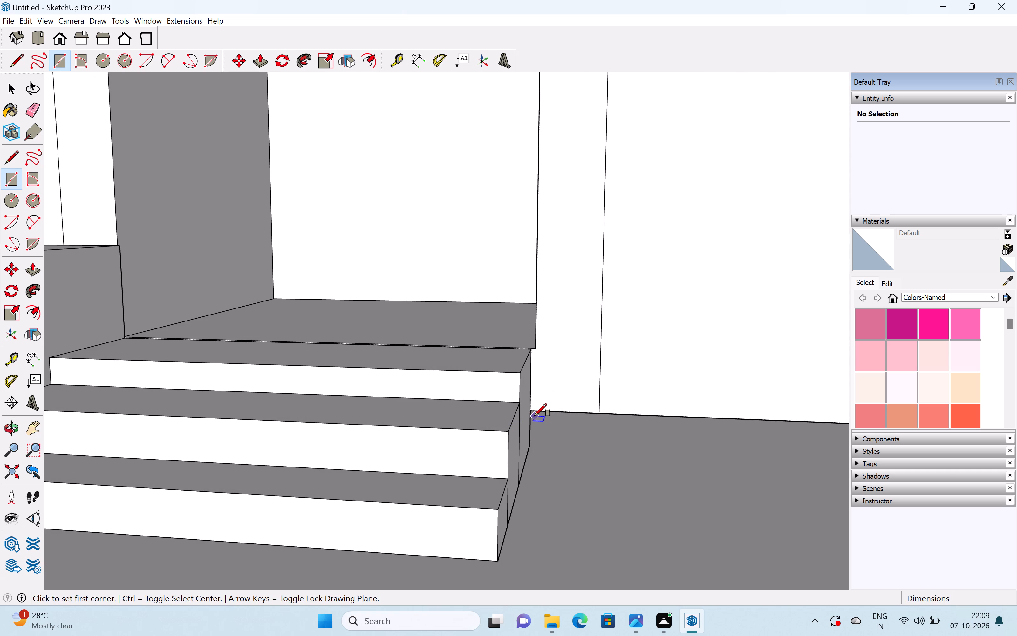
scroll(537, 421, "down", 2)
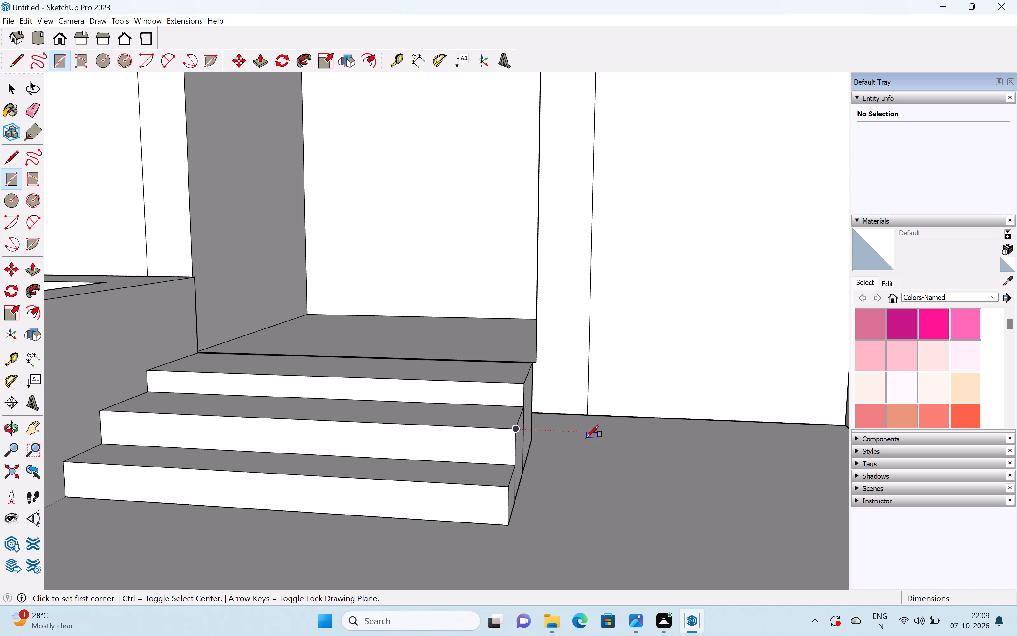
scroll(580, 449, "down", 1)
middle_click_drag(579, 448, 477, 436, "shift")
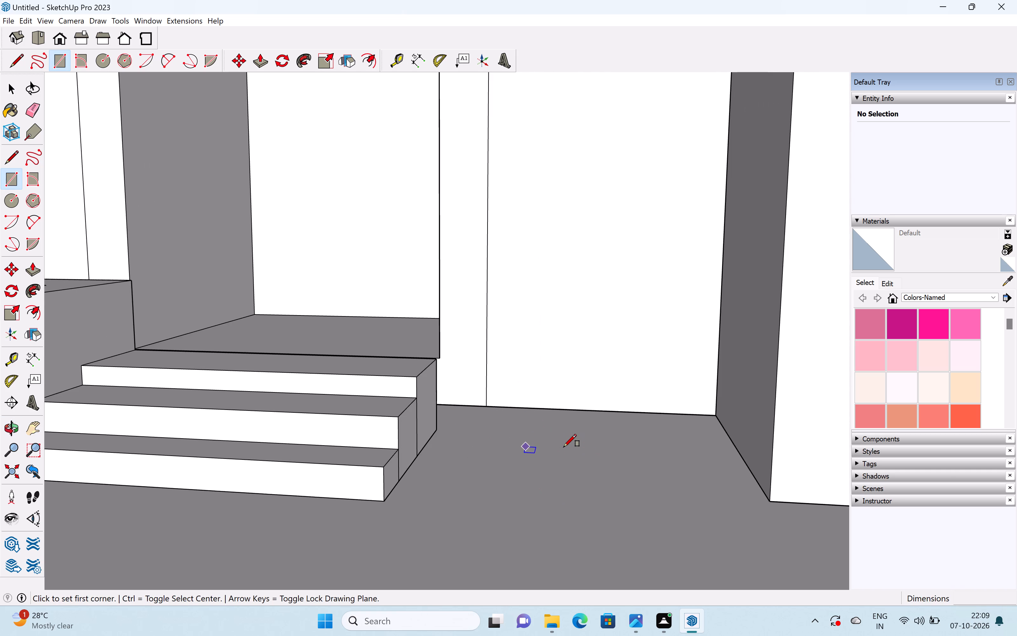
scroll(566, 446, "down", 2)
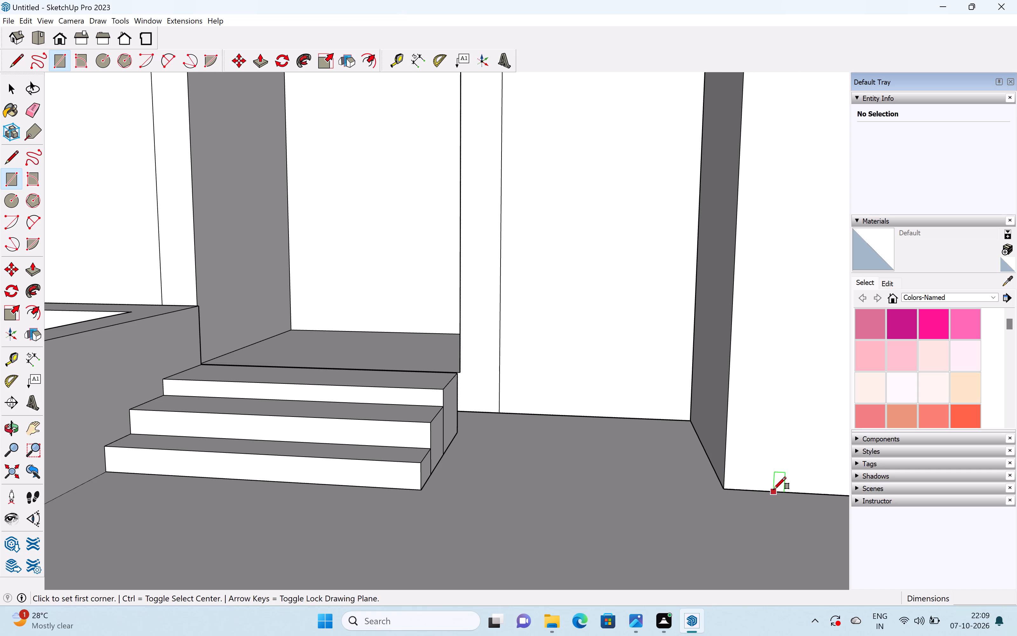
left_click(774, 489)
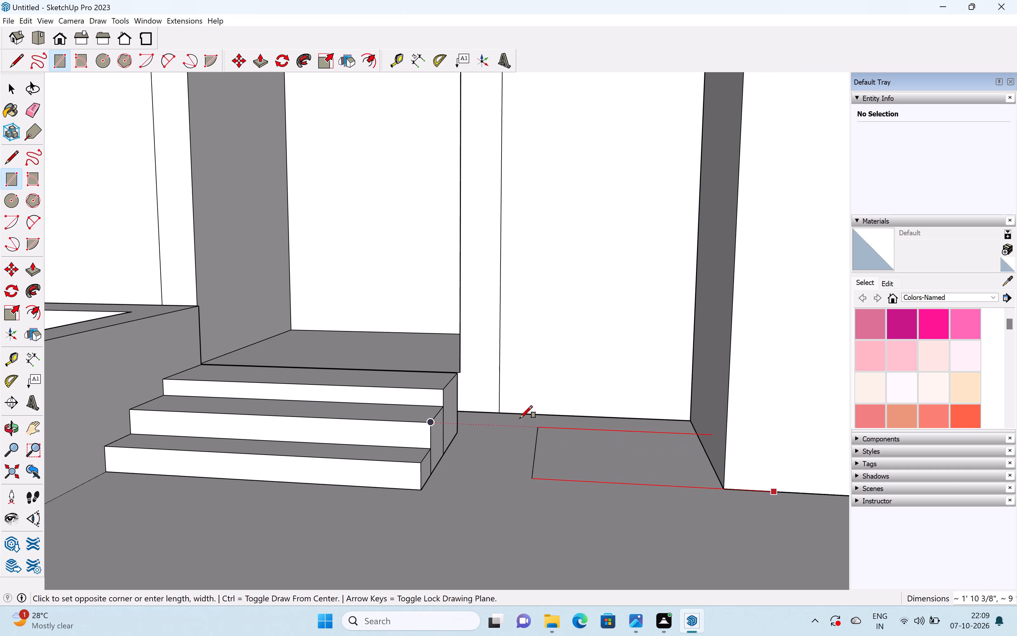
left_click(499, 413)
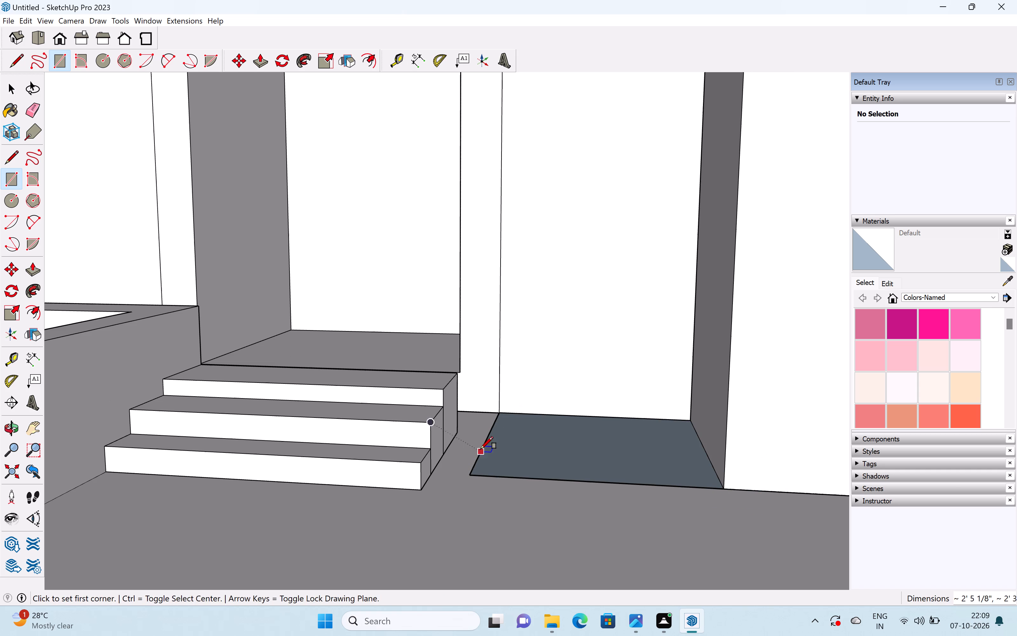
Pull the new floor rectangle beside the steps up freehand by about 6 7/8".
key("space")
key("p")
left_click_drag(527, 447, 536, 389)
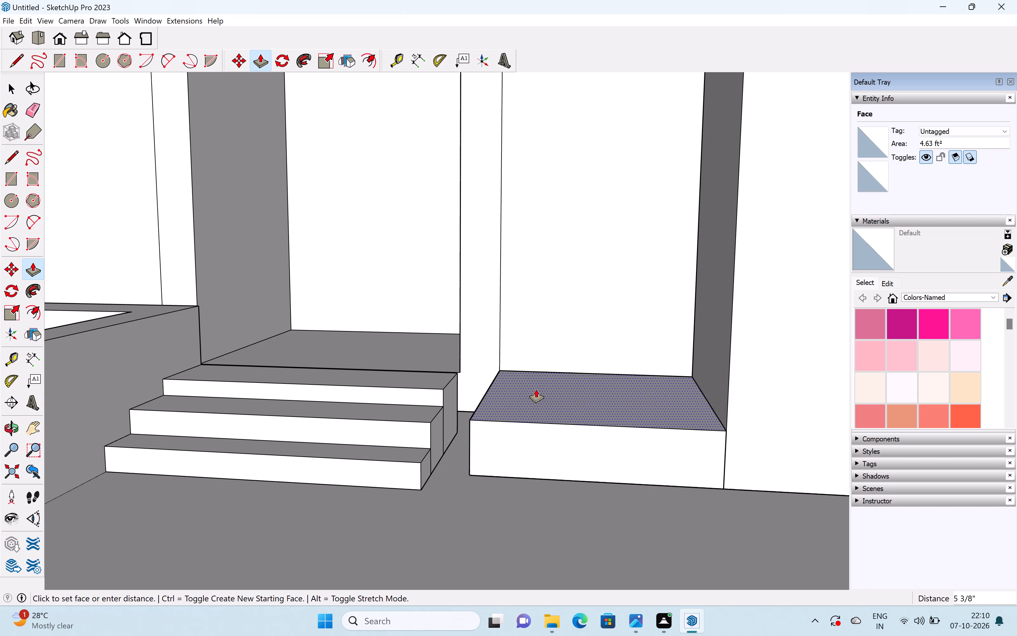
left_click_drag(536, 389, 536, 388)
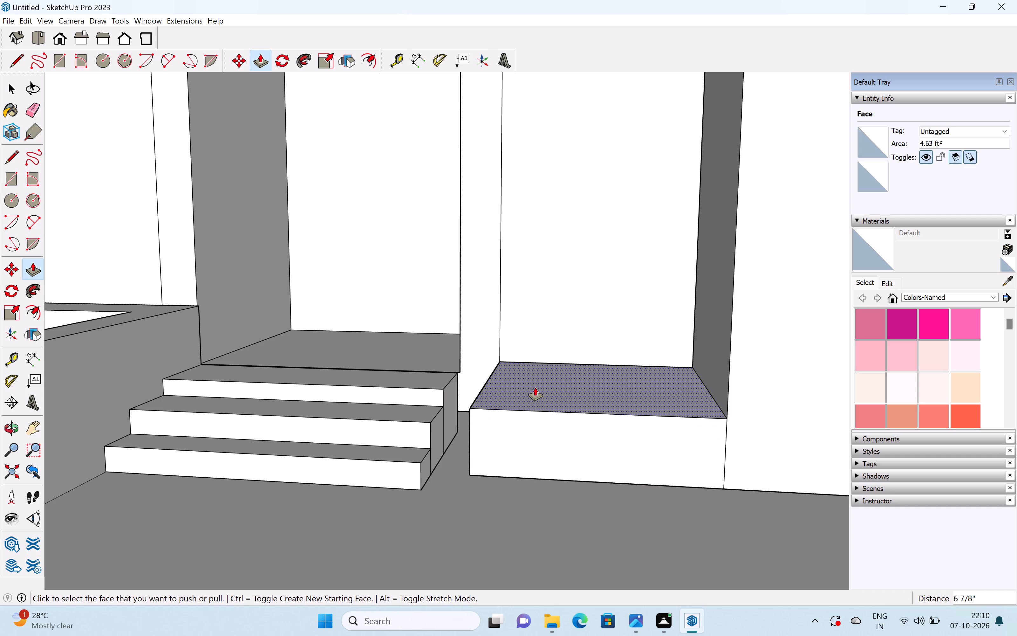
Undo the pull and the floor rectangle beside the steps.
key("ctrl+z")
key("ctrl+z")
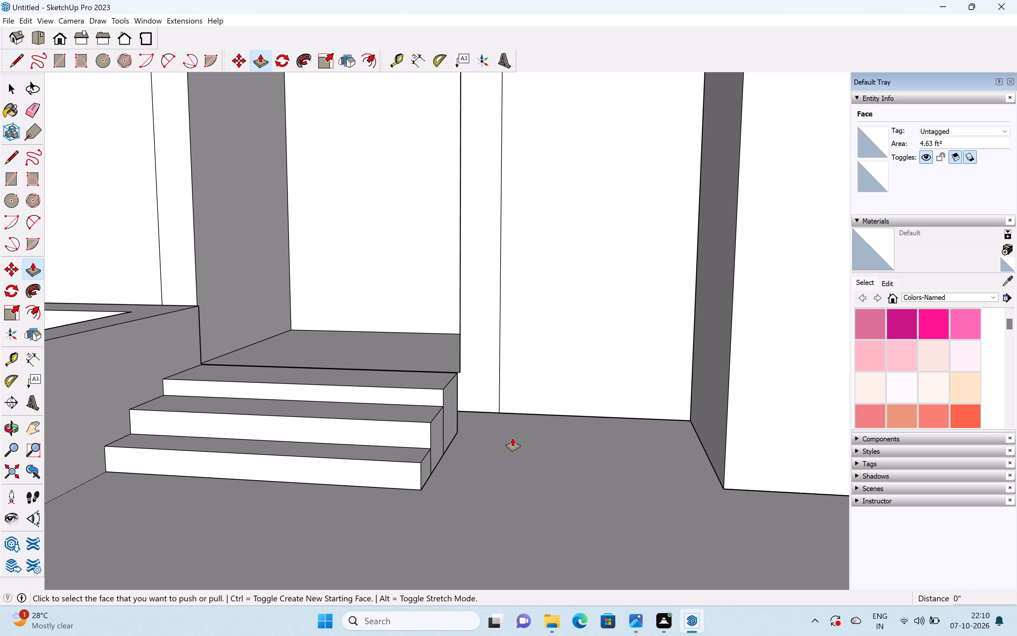
Draw a floor rectangle about 2' 6 1/4" by 2' from the bottom step's front corner to the corner at the projecting side wall.
key("space")
key("r")
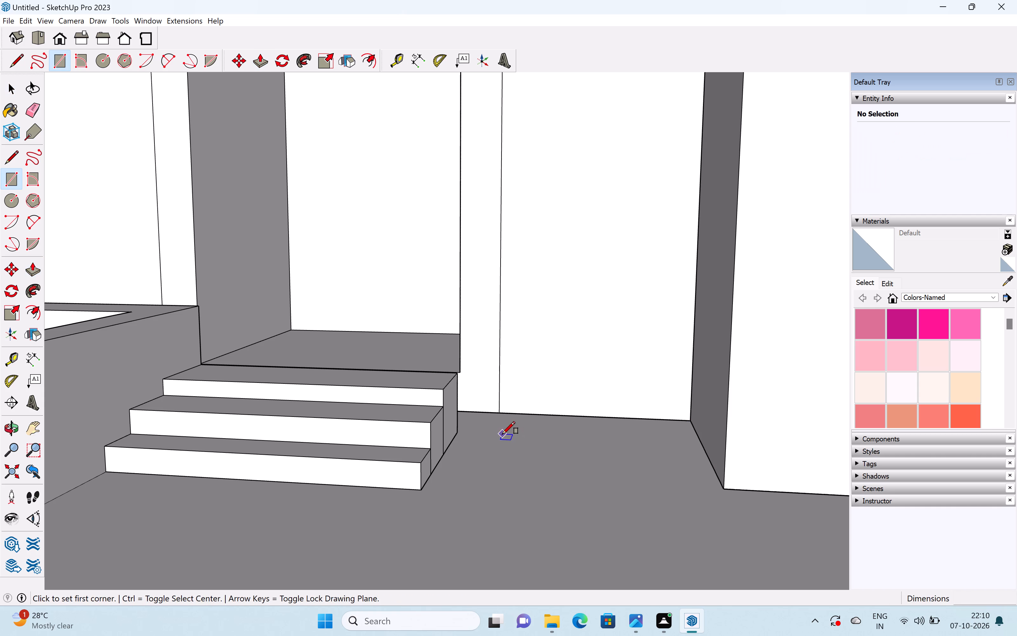
middle_click_drag(423, 472, 517, 448)
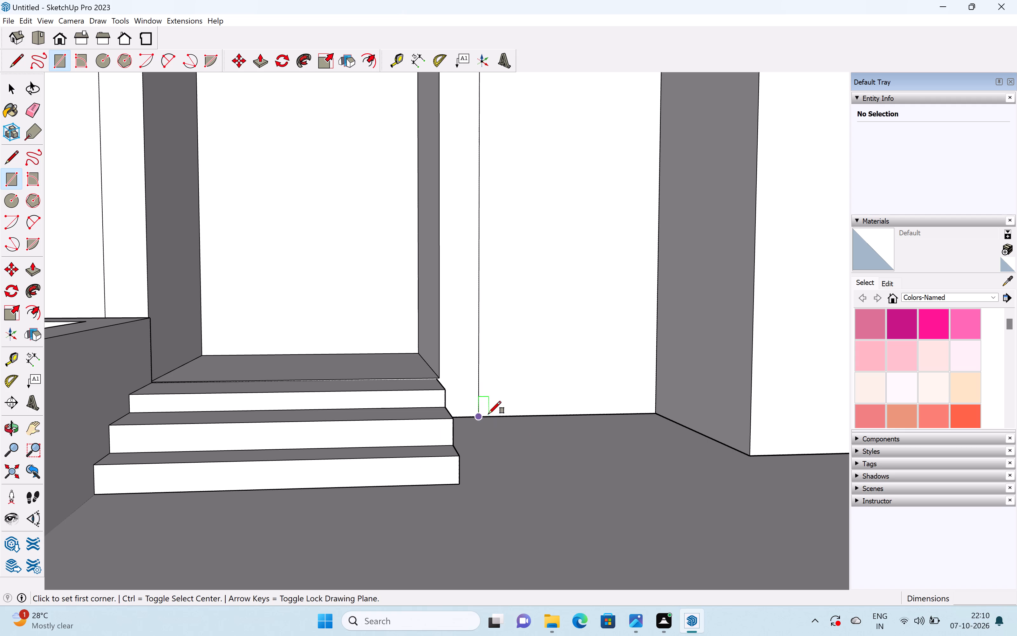
scroll(488, 412, "up", 4)
middle_click_drag(469, 414, 429, 424)
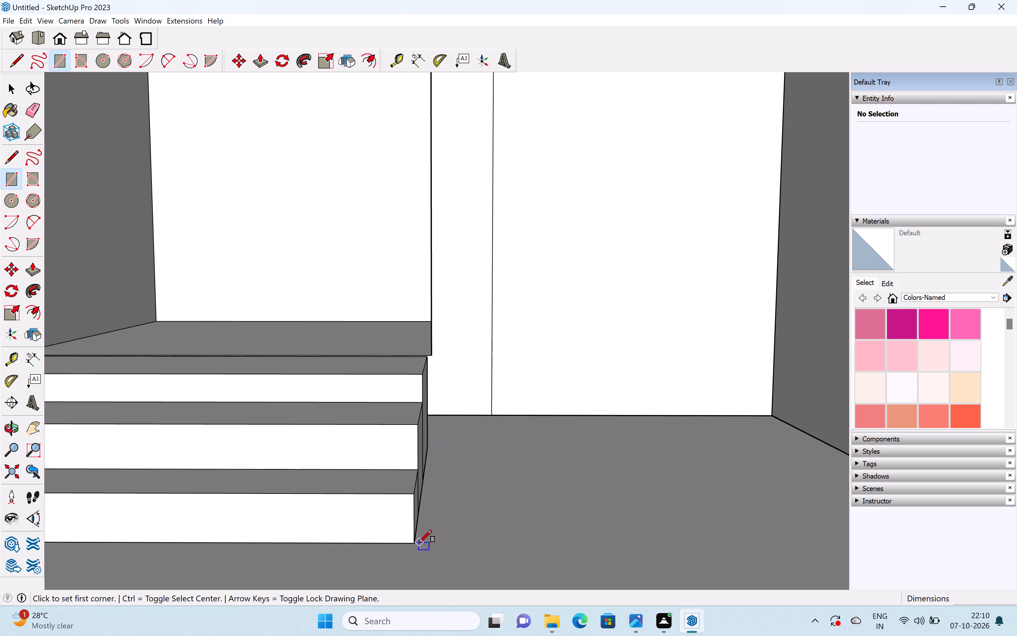
left_click_drag(419, 543, 420, 539)
key("space")
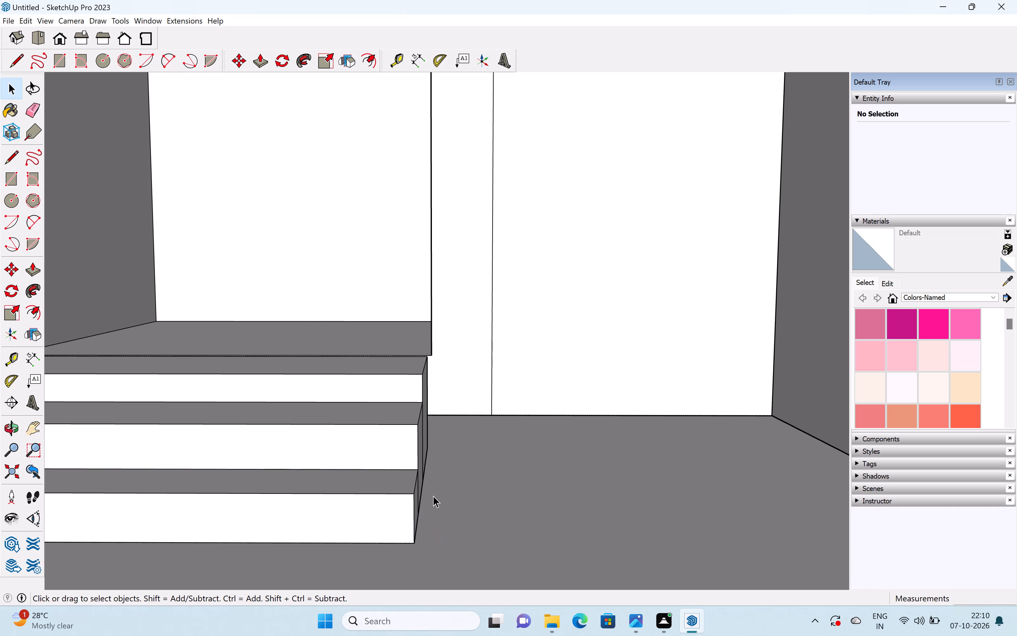
key("r")
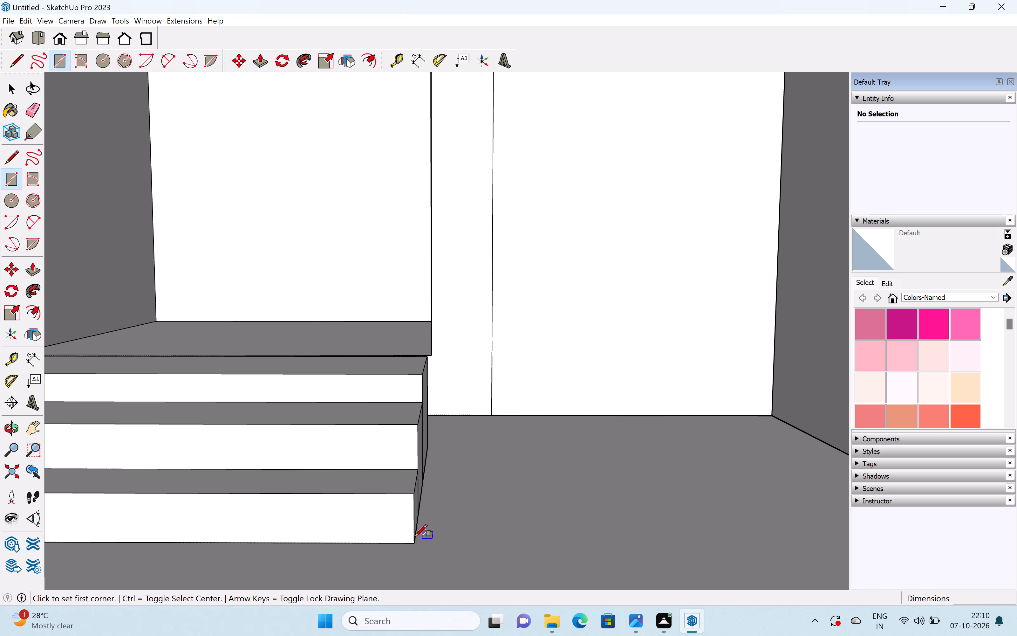
left_click(415, 545)
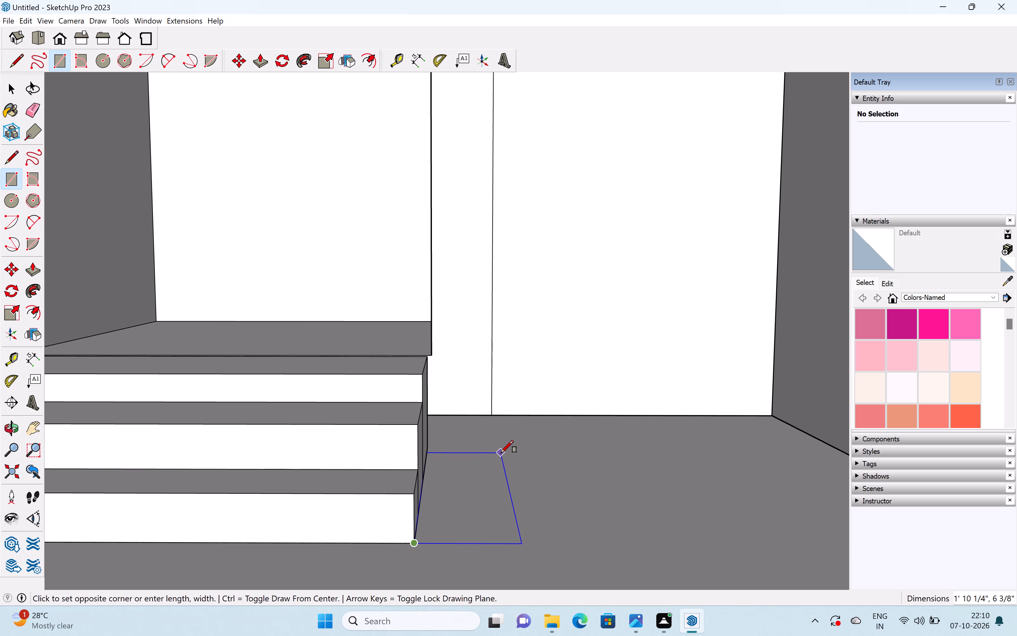
scroll(501, 453, "down", 1)
scroll(603, 428, "down", 2)
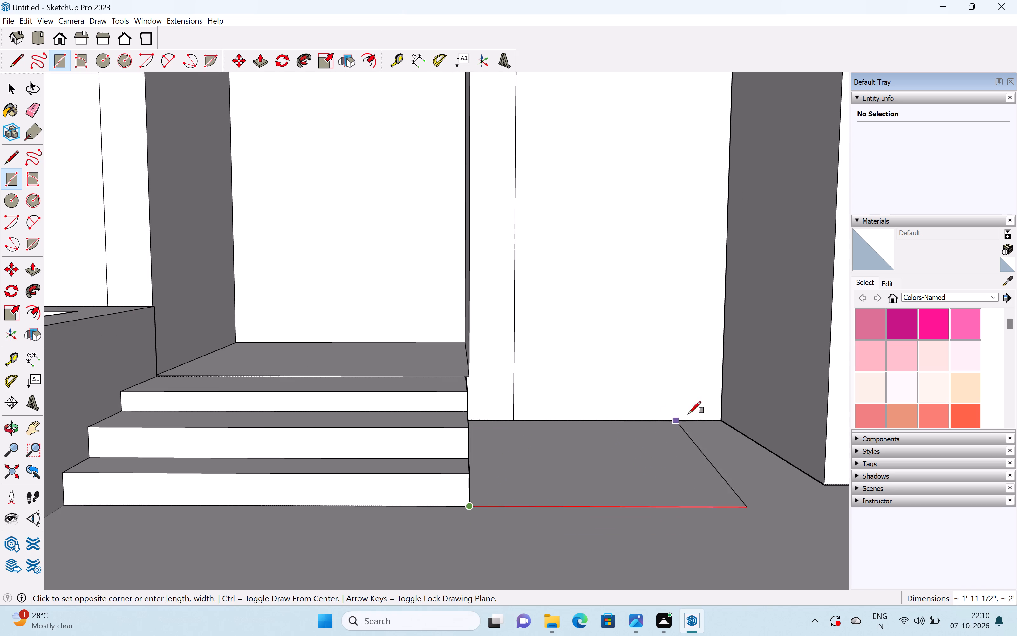
key("Left")
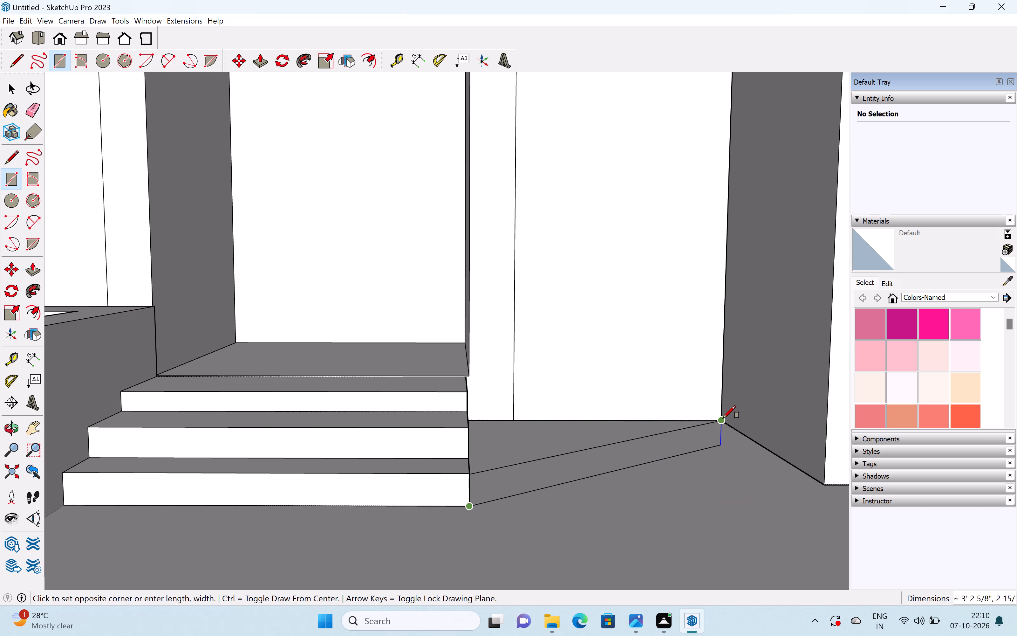
key("Up")
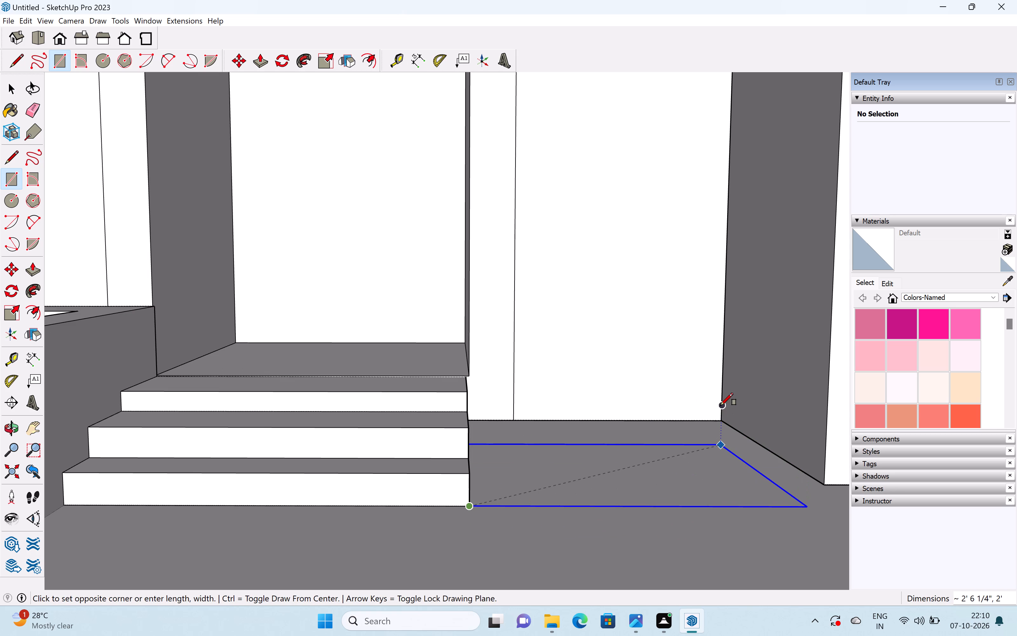
middle_click_drag(705, 409, 605, 391, "shift")
scroll(623, 395, "up", 3)
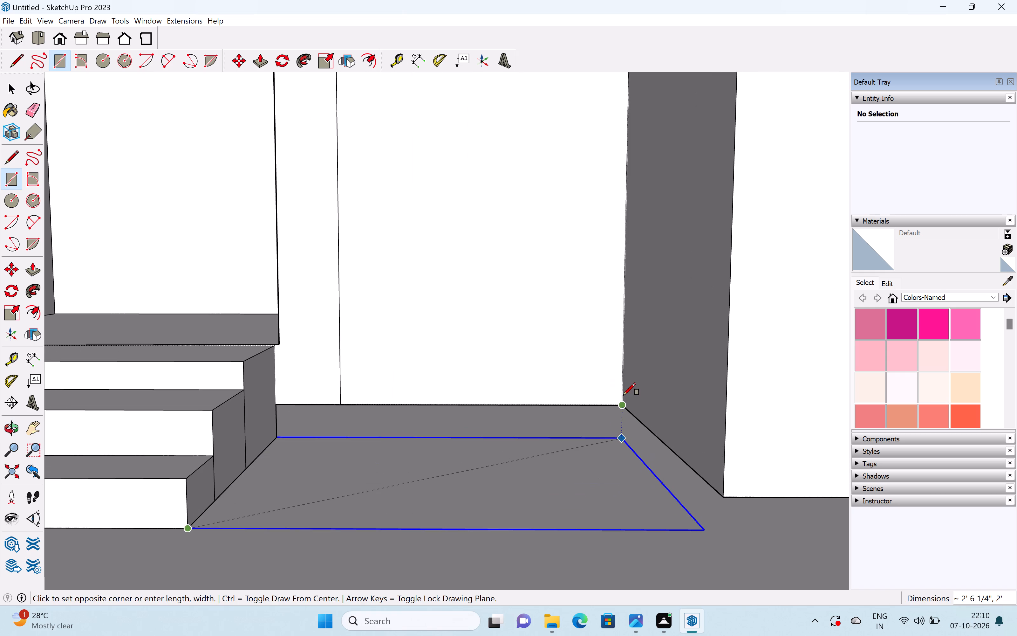
scroll(616, 384, "down", 5)
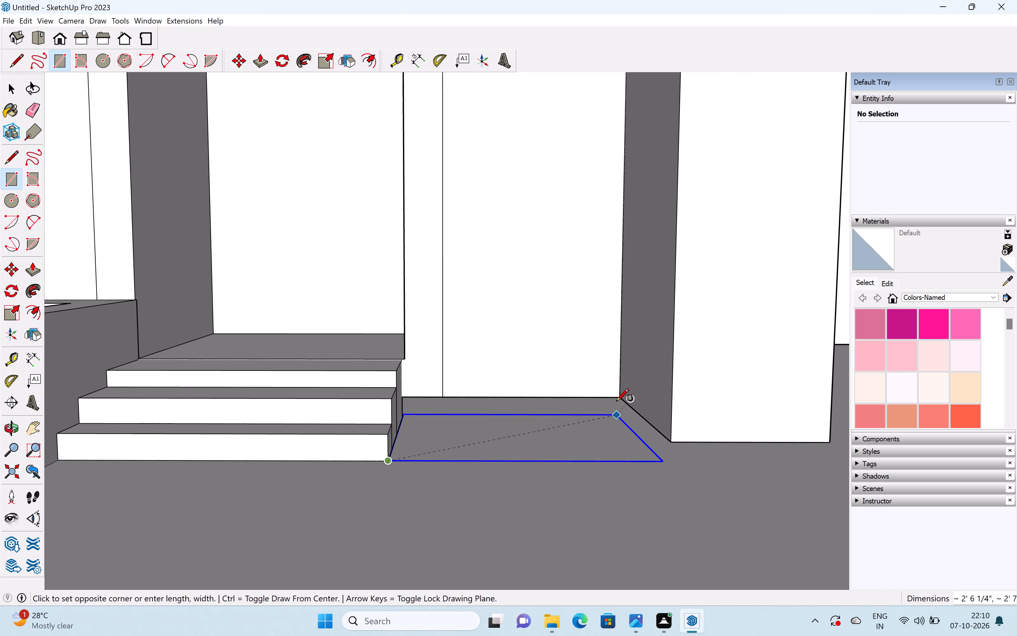
left_click(617, 377)
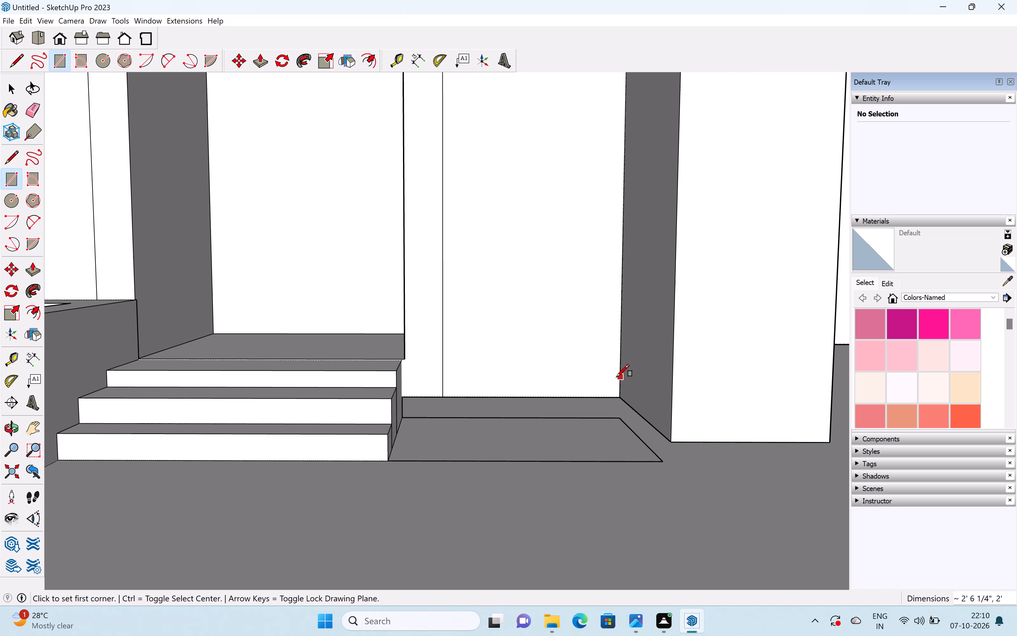
Pull the floor rectangle beside the steps up freehand into a block rising slightly above the landing.
key("space")
key("p")
key("space")
left_click(563, 442)
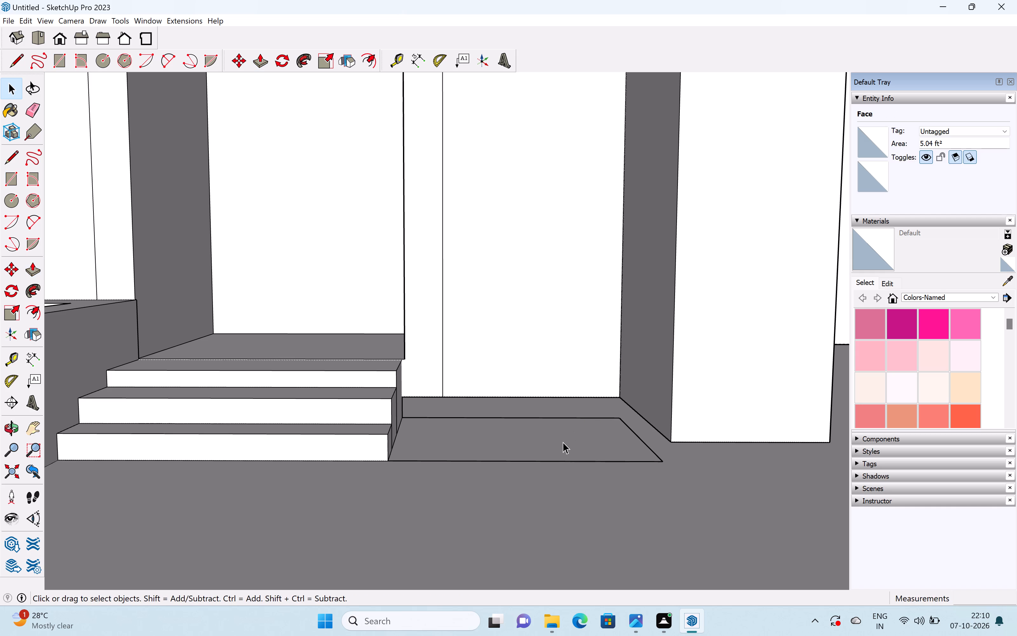
left_click(563, 442)
double_click(556, 461)
triple_click(555, 456)
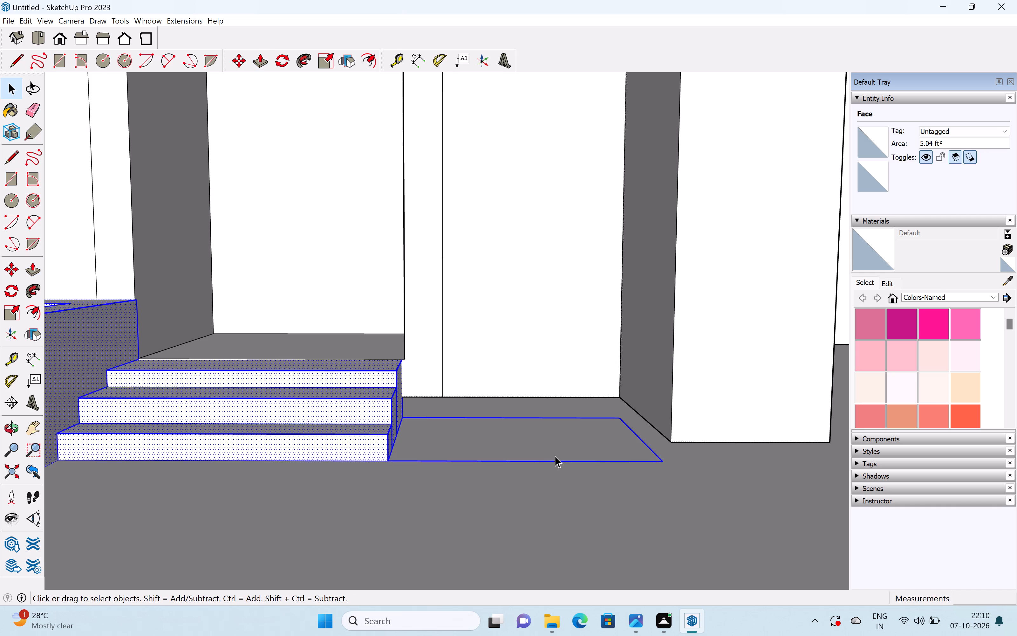
key("p")
left_click_drag(554, 455, 573, 378)
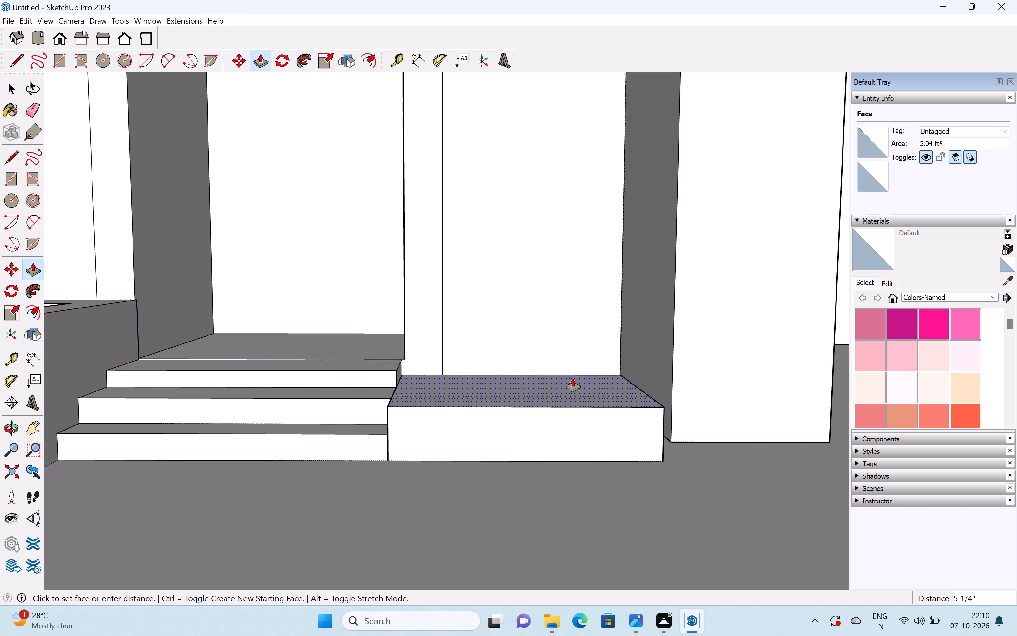
left_click_drag(573, 378, 578, 350)
Extend the underside of the projecting side wall down to the floor, closing the gap beside the new block.
middle_click_drag(670, 406, 501, 406)
scroll(501, 406, "up", 1)
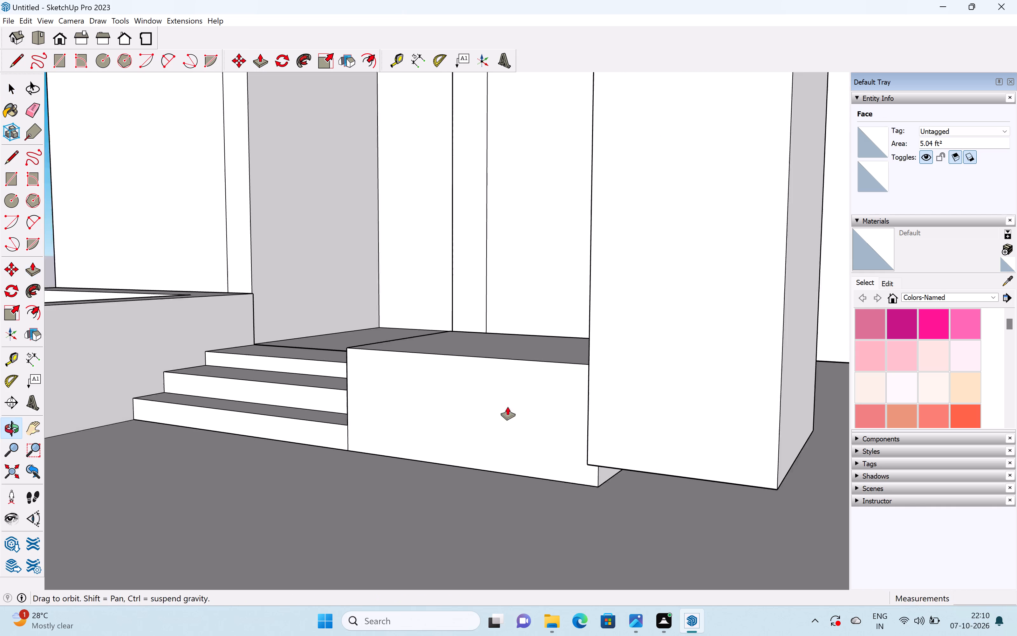
middle_click_drag(601, 465, 663, 363)
scroll(683, 397, "down", 8)
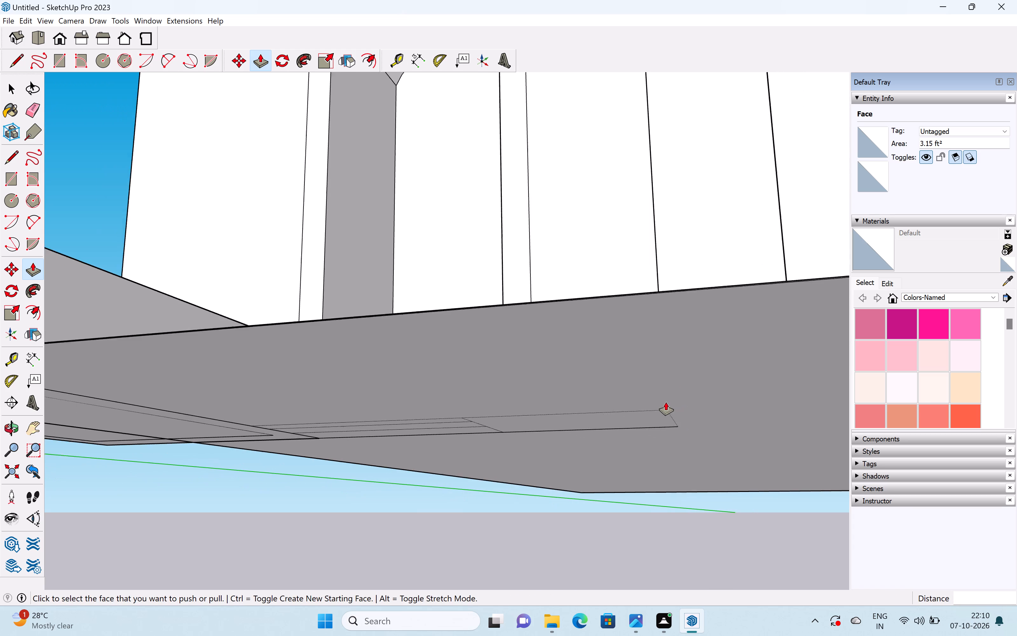
scroll(666, 402, "down", 14)
middle_click_drag(662, 356, 688, 450)
scroll(674, 406, "up", 6)
middle_click_drag(668, 382, 668, 378)
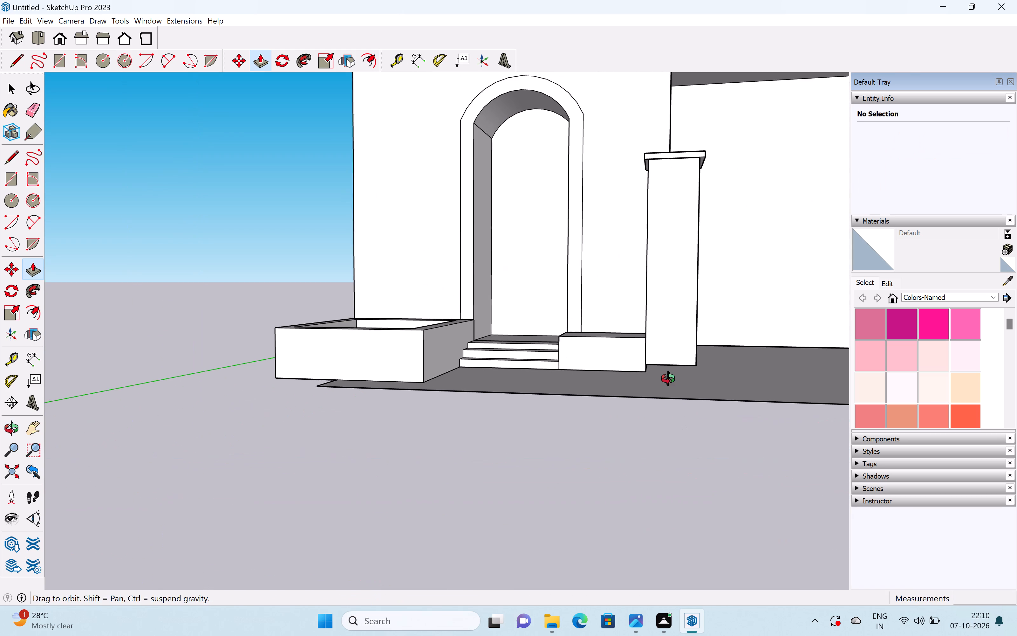
middle_click_drag(668, 378, 666, 373)
scroll(666, 374, "up", 12)
middle_click_drag(665, 365, 655, 342)
key("space")
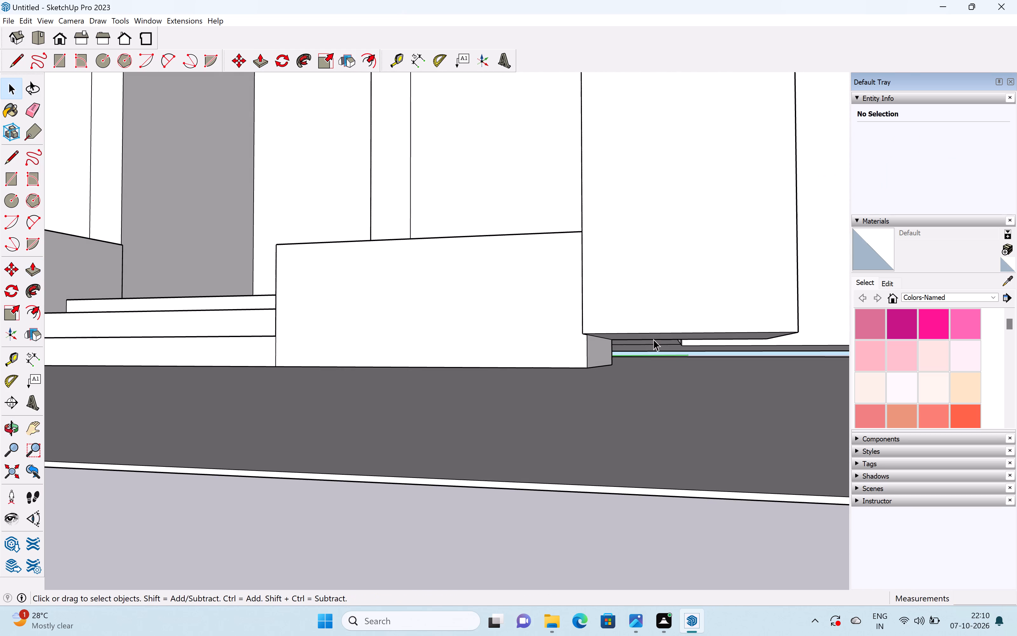
double_click(653, 339)
key("p")
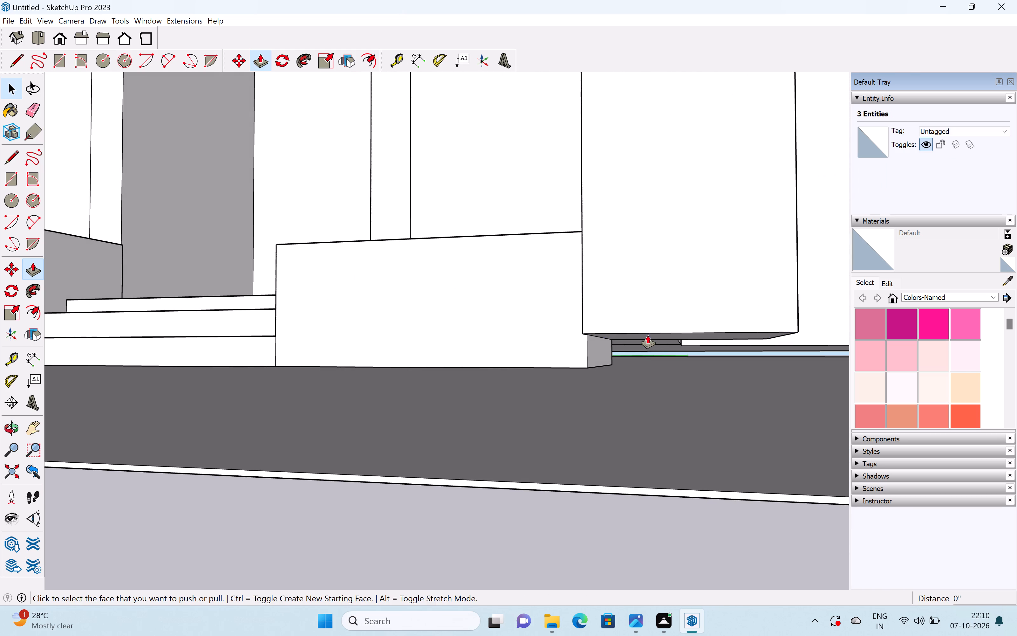
left_click_drag(646, 334, 583, 374)
scroll(554, 373, "down", 5)
key("space")
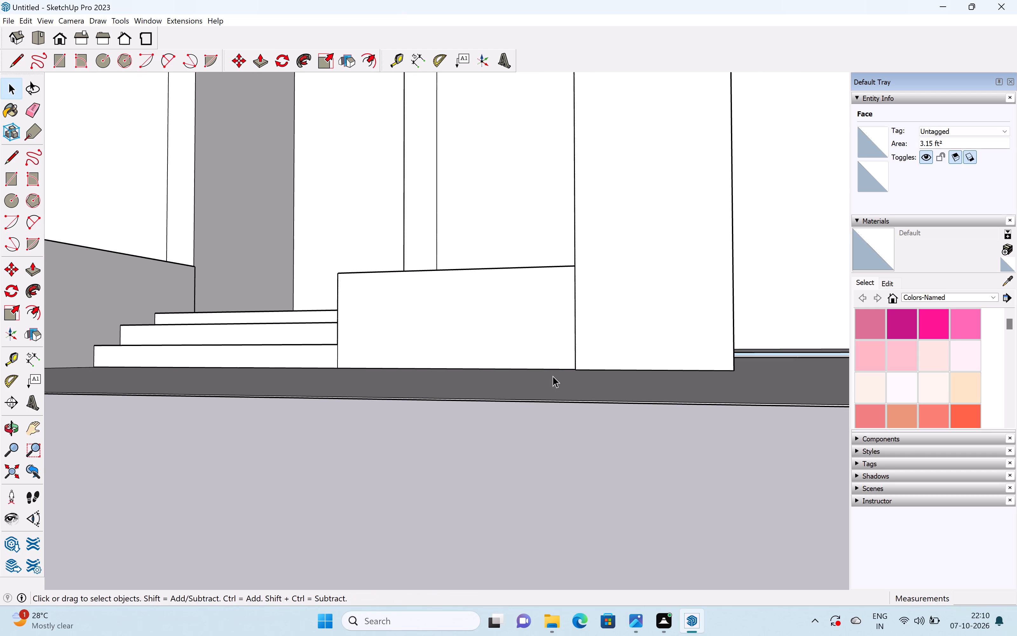
Examine the new block, the steps, the planter box and the projecting wall from above and from both sides.
middle_click_drag(556, 401, 585, 561)
scroll(581, 408, "down", 20)
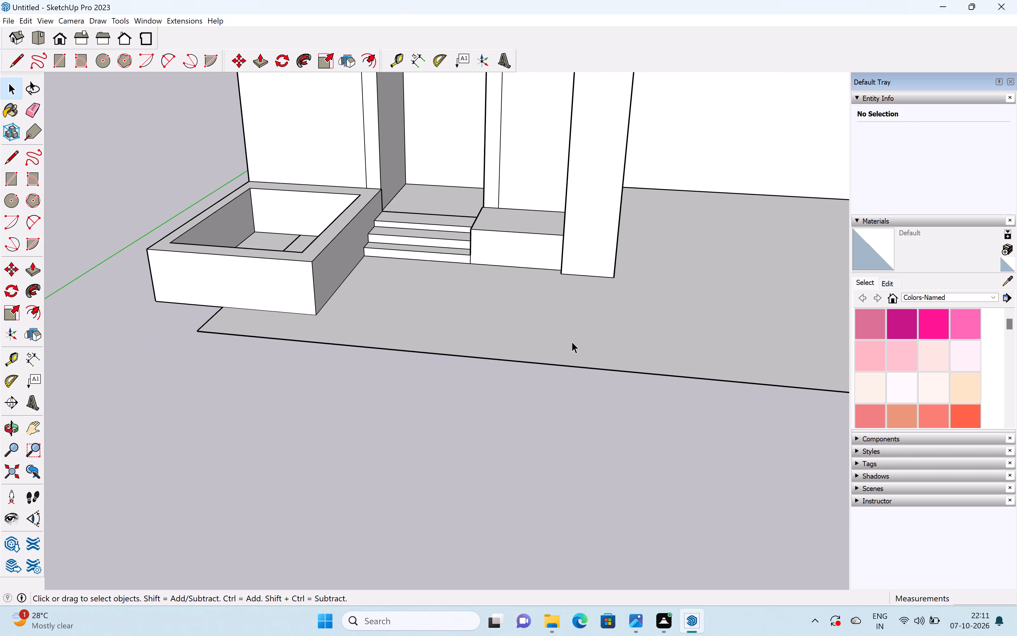
middle_click_drag(572, 339, 640, 608, "shift")
scroll(597, 503, "up", 4)
scroll(573, 445, "up", 4)
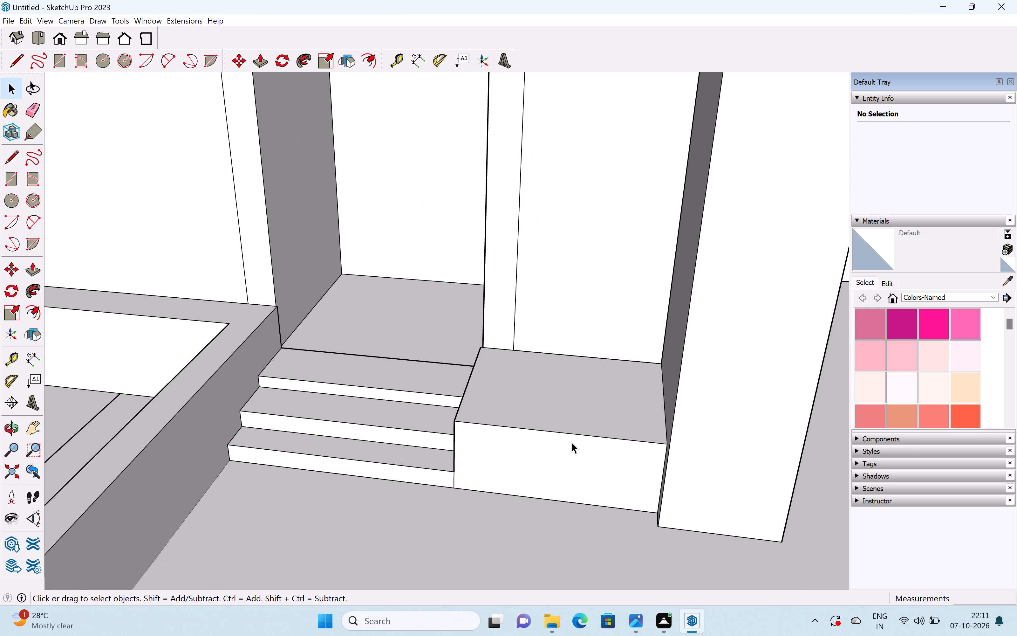
middle_click_drag(541, 446, 717, 414)
scroll(693, 386, "down", 6)
scroll(599, 407, "up", 1)
middle_click_drag(599, 406, 589, 405)
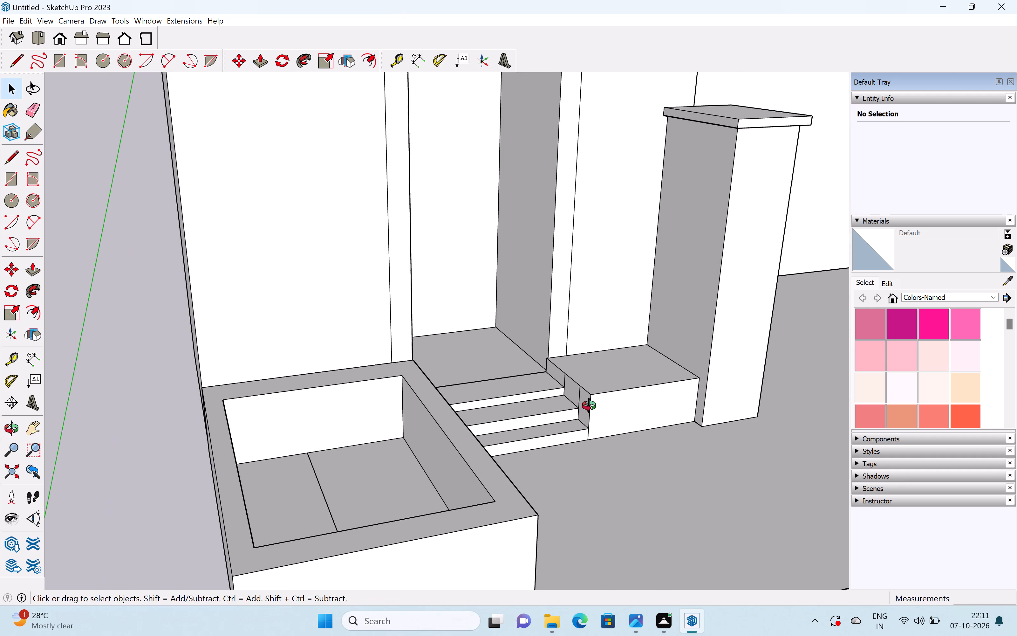
middle_click_drag(589, 405, 410, 437)
middle_click_drag(416, 437, 597, 422)
Erase the vertical seam lines on the block's side face above the steps.
scroll(571, 416, "up", 5)
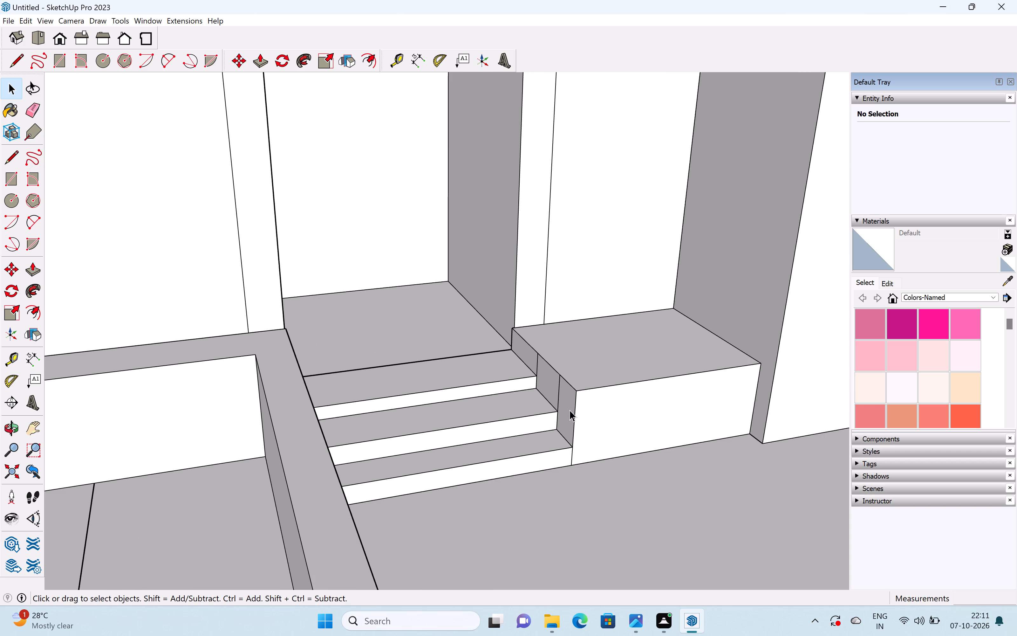
key("e")
scroll(554, 406, "up", 7)
left_click(520, 334)
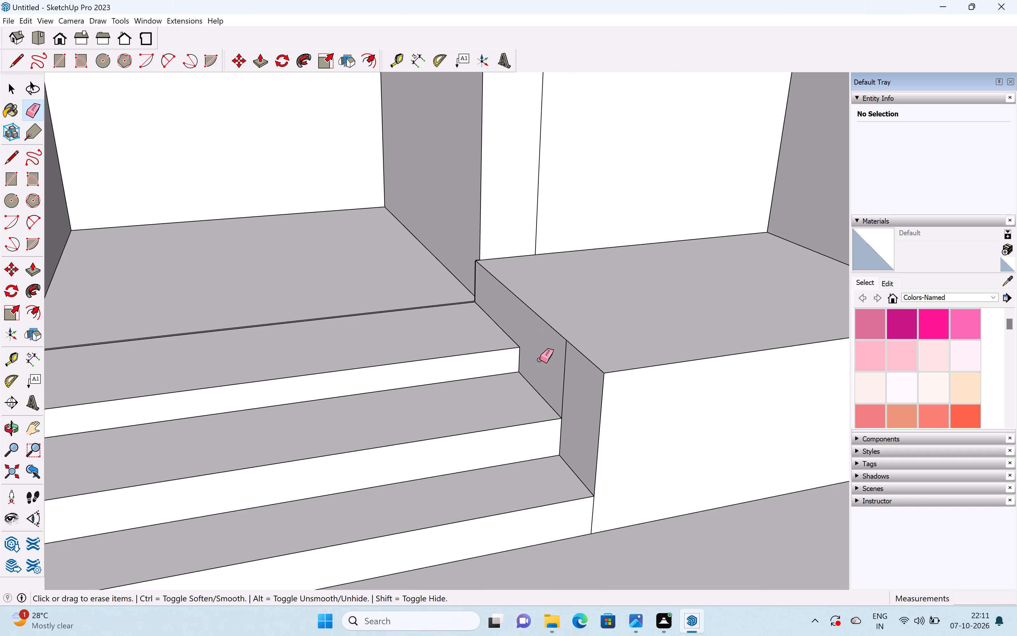
left_click(562, 374)
left_click(564, 377)
key("space")
Push the block's top face down freehand by a small amount, to nearly the level of the landing.
scroll(563, 377, "down", 7)
middle_click_drag(640, 389, 482, 424)
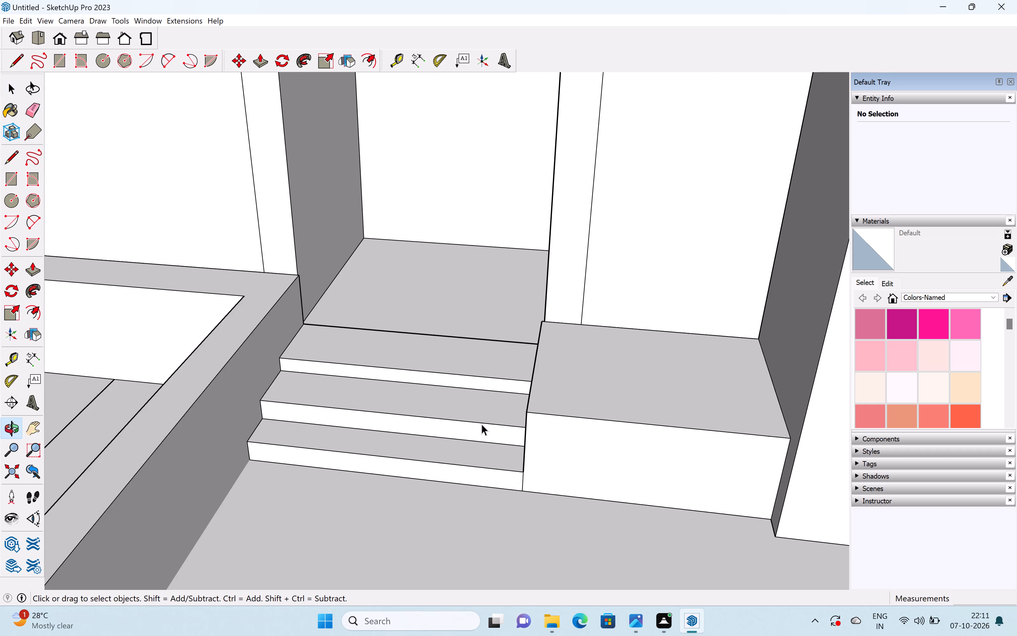
scroll(518, 410, "down", 5)
key("p")
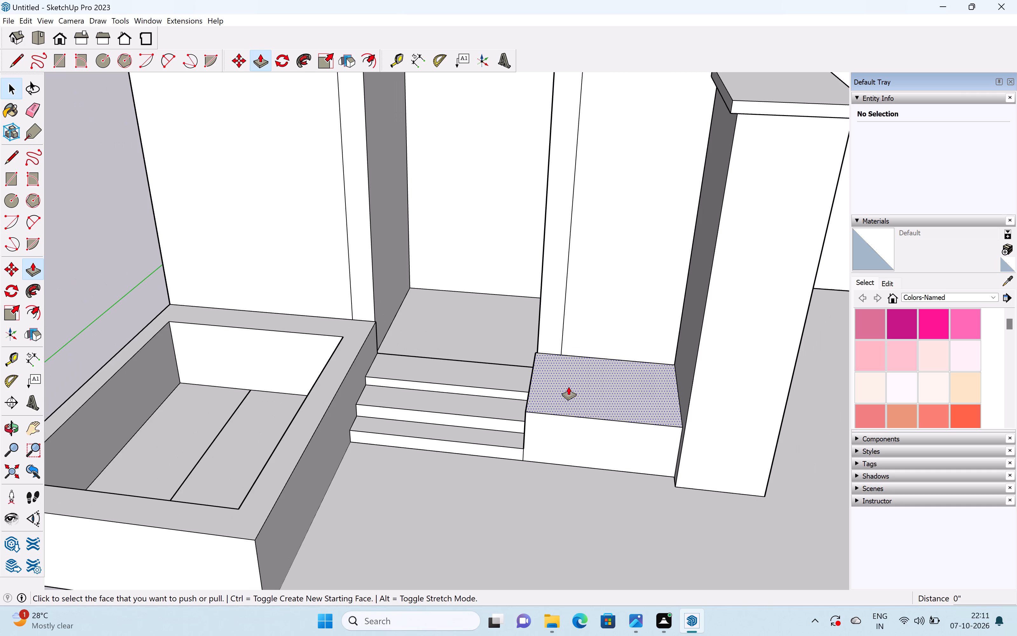
left_click_drag(569, 386, 569, 396)
key("space")
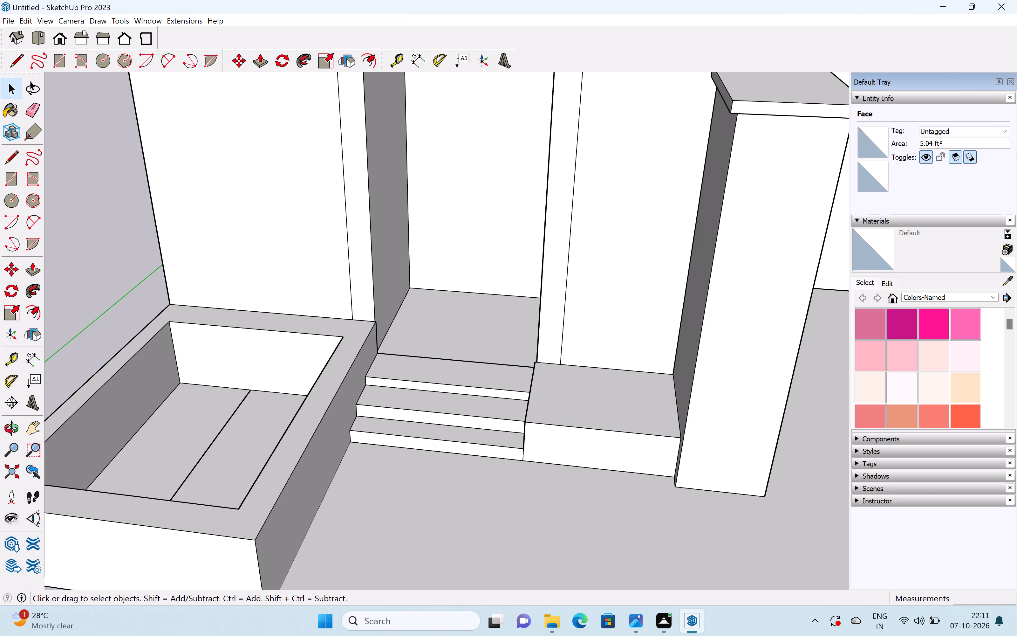
Offset the outline of the block's top face inward freehand to form an even rim.
left_click(372, 63)
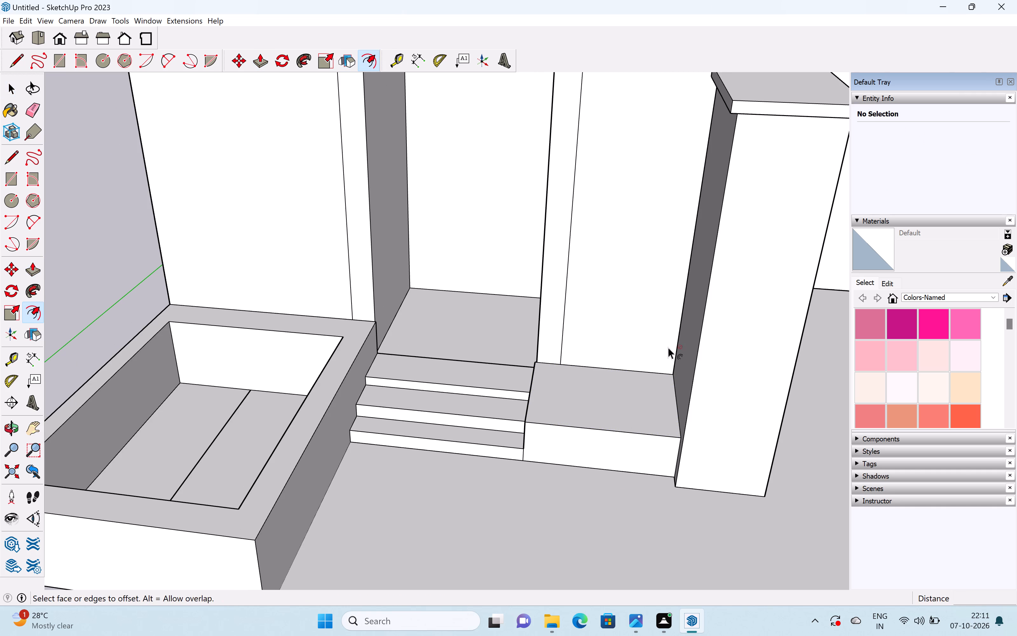
scroll(668, 337, "up", 3)
left_click(505, 406)
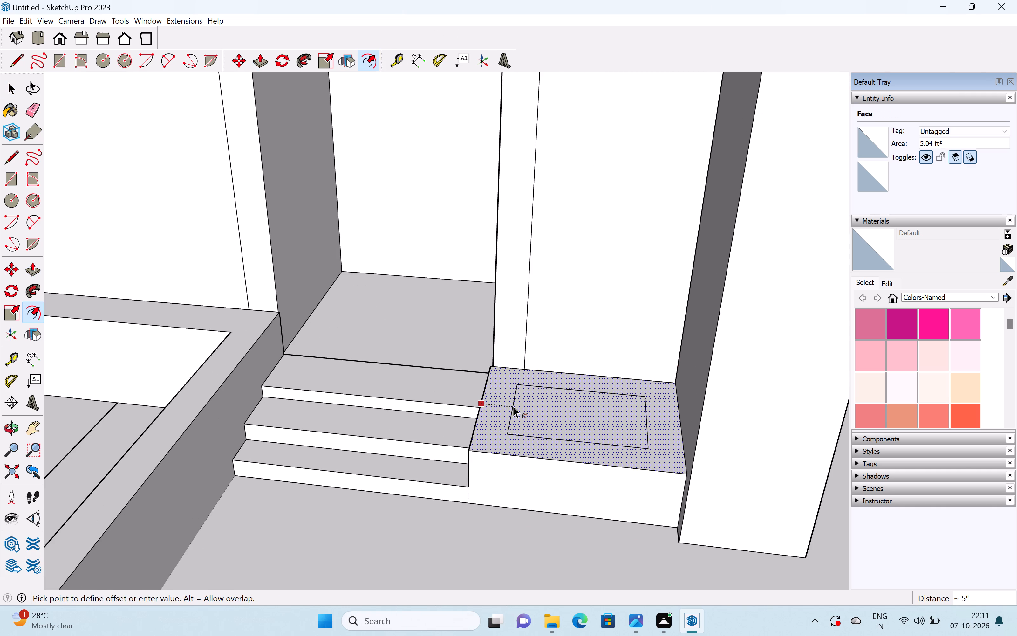
left_click(500, 399)
key("space")
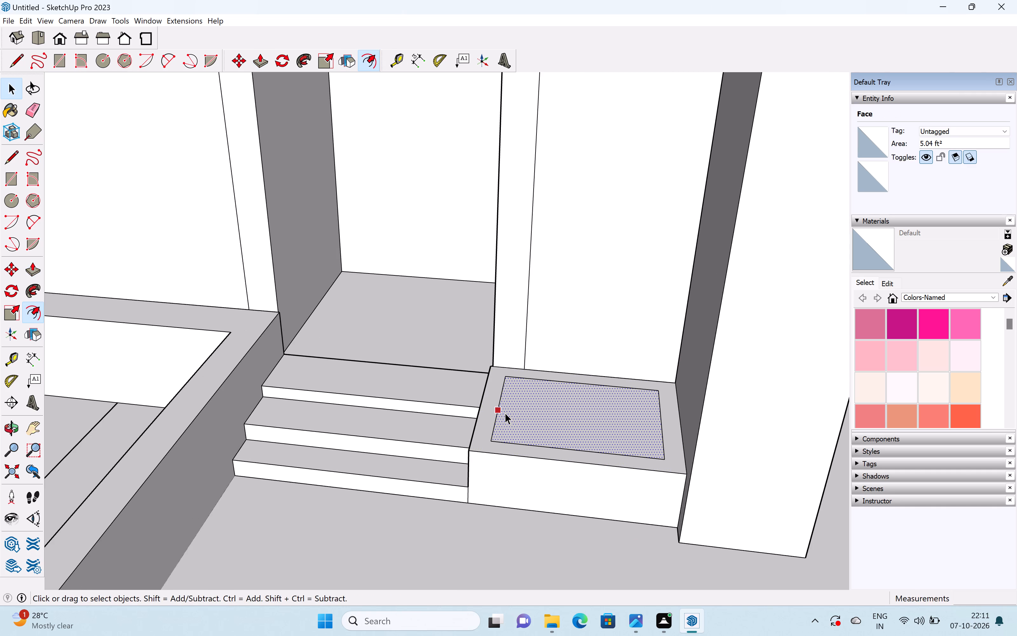
Push the inset face on the small block's top down freehand to hollow out an open cavity with a rim.
key("p")
key("space")
key("p")
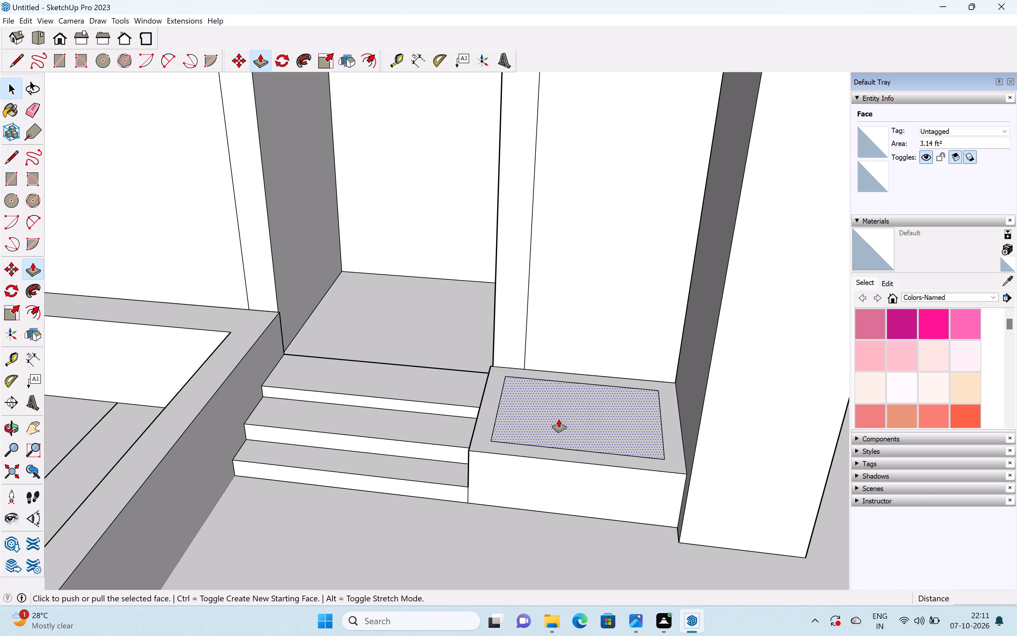
left_click_drag(559, 419, 551, 444)
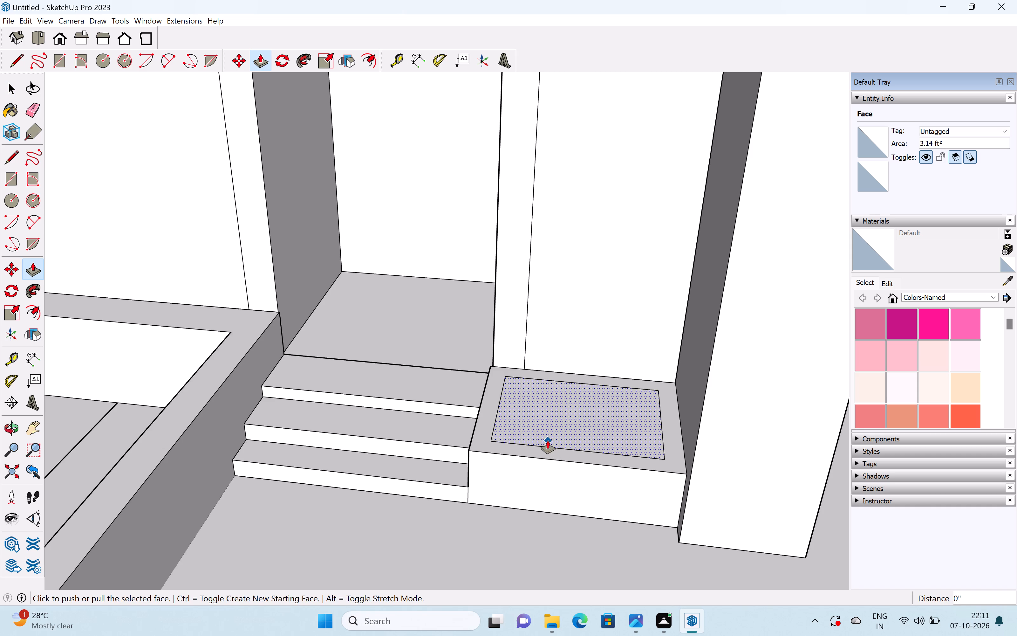
left_click_drag(546, 429, 542, 474)
Push the cavity's inner side face next to the steps outward about 5/8 inch to thin that rim.
middle_click_drag(564, 420, 474, 406)
scroll(481, 417, "up", 5)
key("space")
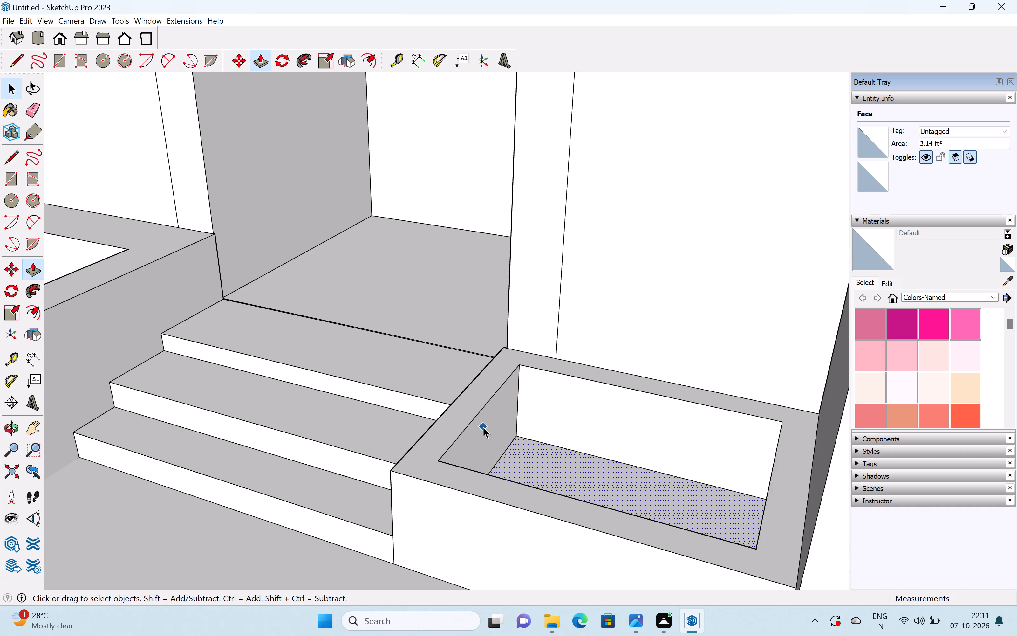
key("p")
key("space")
left_click(487, 438)
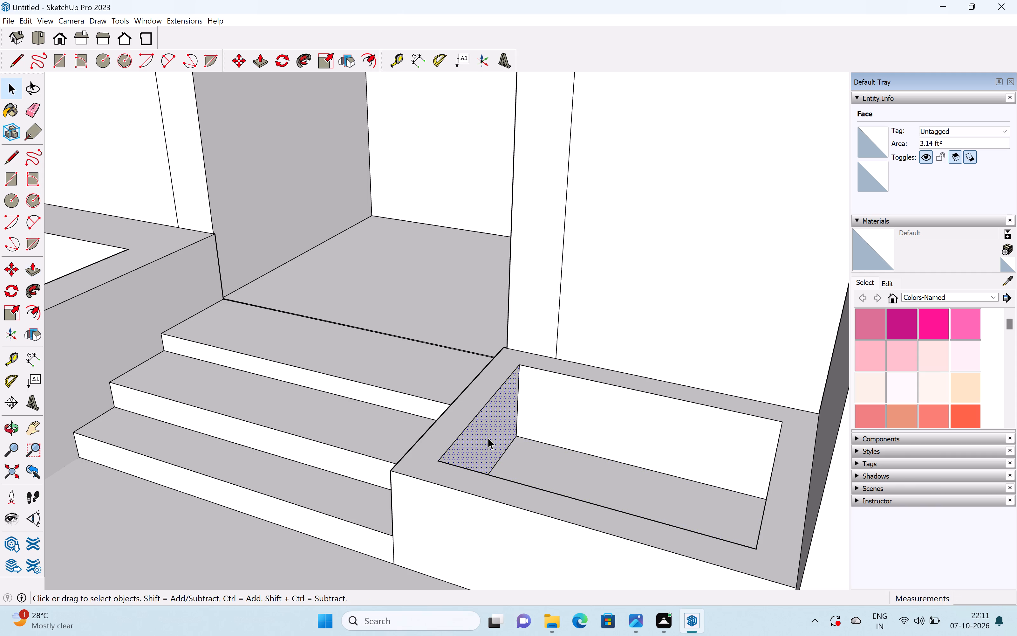
key("p")
left_click_drag(488, 438, 481, 436)
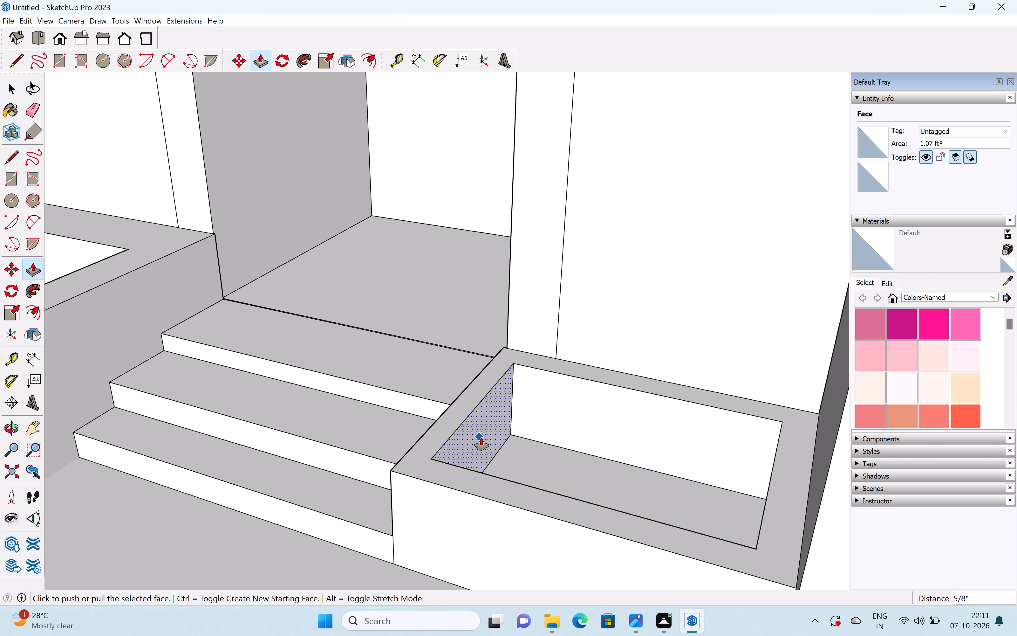
Push the cavity's inner side face next to the projecting wall outward about 9/16 inch to thin that rim.
scroll(505, 449, "down", 3)
middle_click_drag(522, 454, 791, 514)
scroll(700, 387, "up", 4)
key("space")
left_click(692, 374)
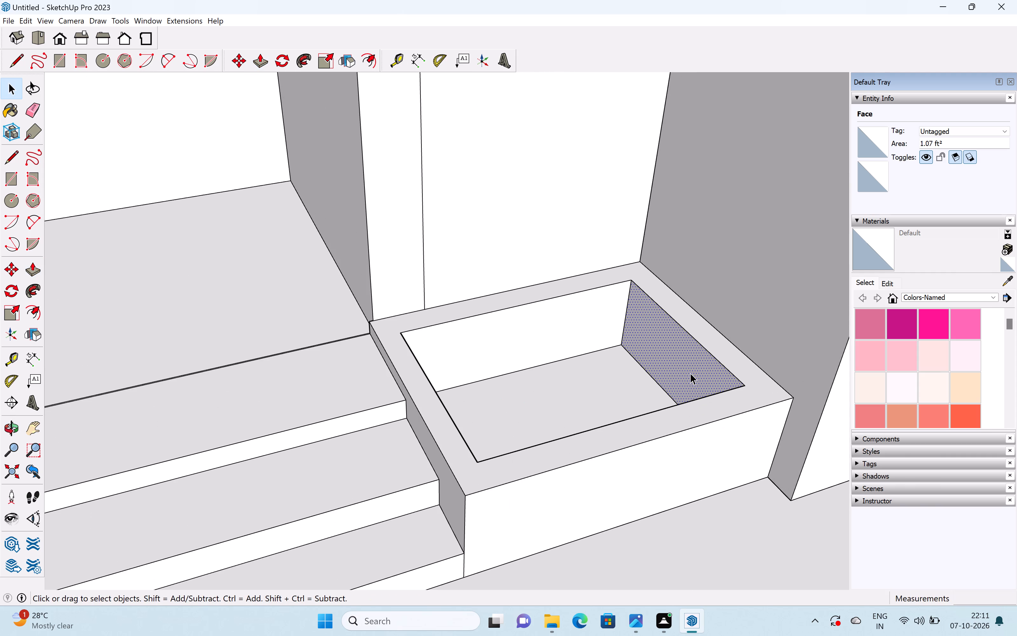
key("p")
left_click_drag(684, 370, 689, 370)
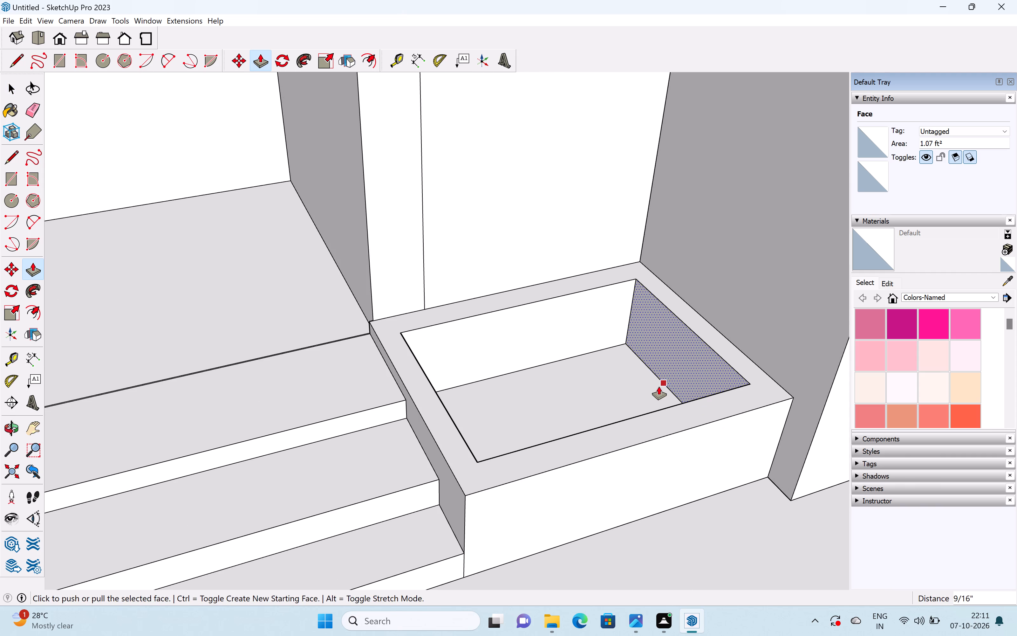
Push the cavity's inner face on the side away from the building outward about 1 inch to thin the front rim.
middle_click_drag(652, 398, 628, 523)
key("space")
scroll(600, 474, "up", 1)
middle_click_drag(599, 473, 675, 599)
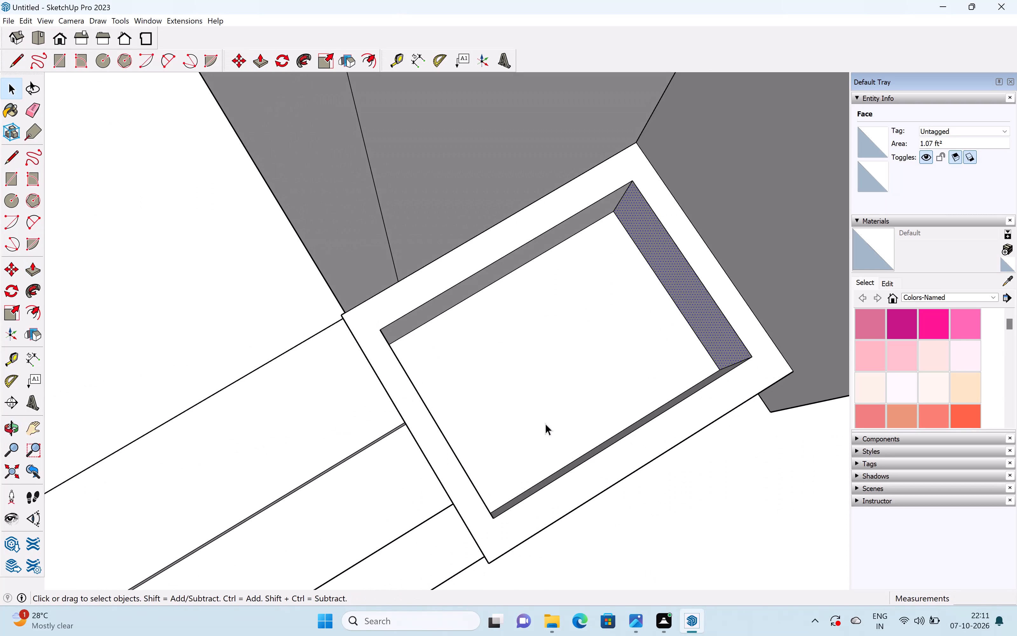
middle_click_drag(547, 423, 796, 427)
scroll(649, 387, "up", 4)
left_click(604, 377)
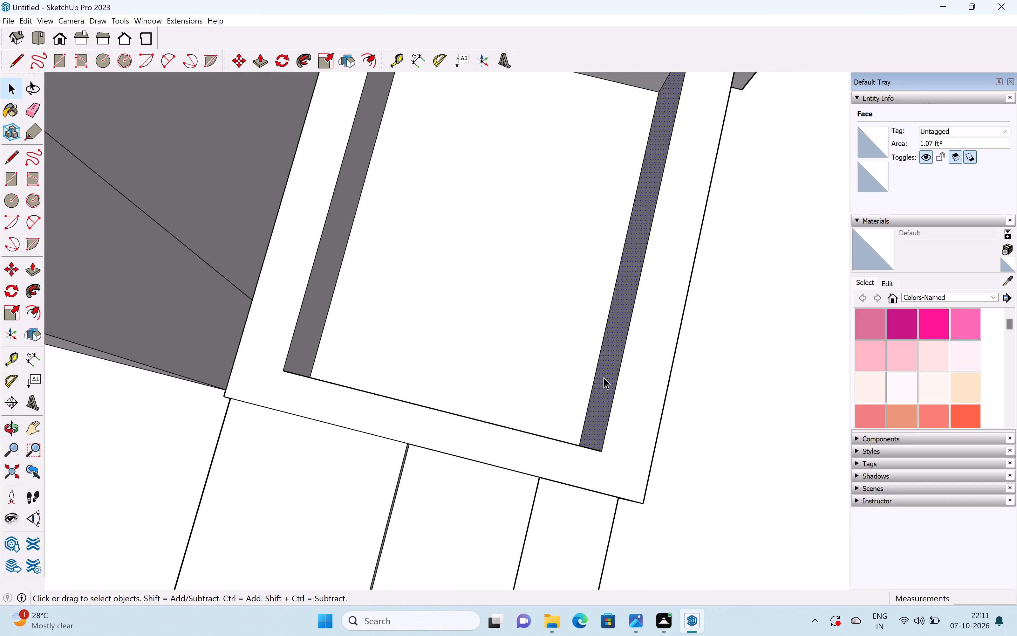
key("p")
left_click_drag(601, 375, 616, 381)
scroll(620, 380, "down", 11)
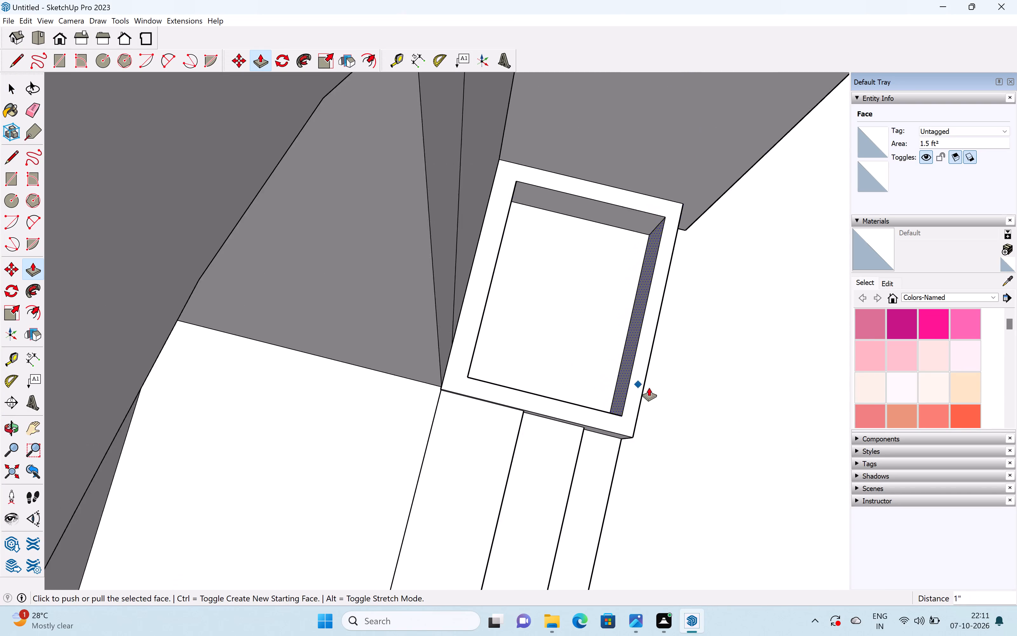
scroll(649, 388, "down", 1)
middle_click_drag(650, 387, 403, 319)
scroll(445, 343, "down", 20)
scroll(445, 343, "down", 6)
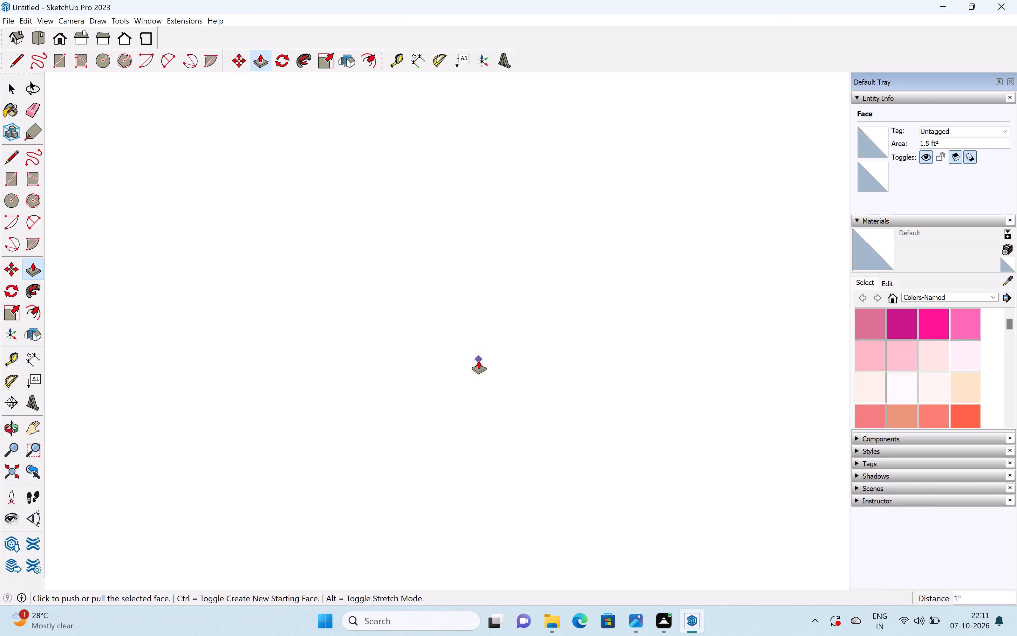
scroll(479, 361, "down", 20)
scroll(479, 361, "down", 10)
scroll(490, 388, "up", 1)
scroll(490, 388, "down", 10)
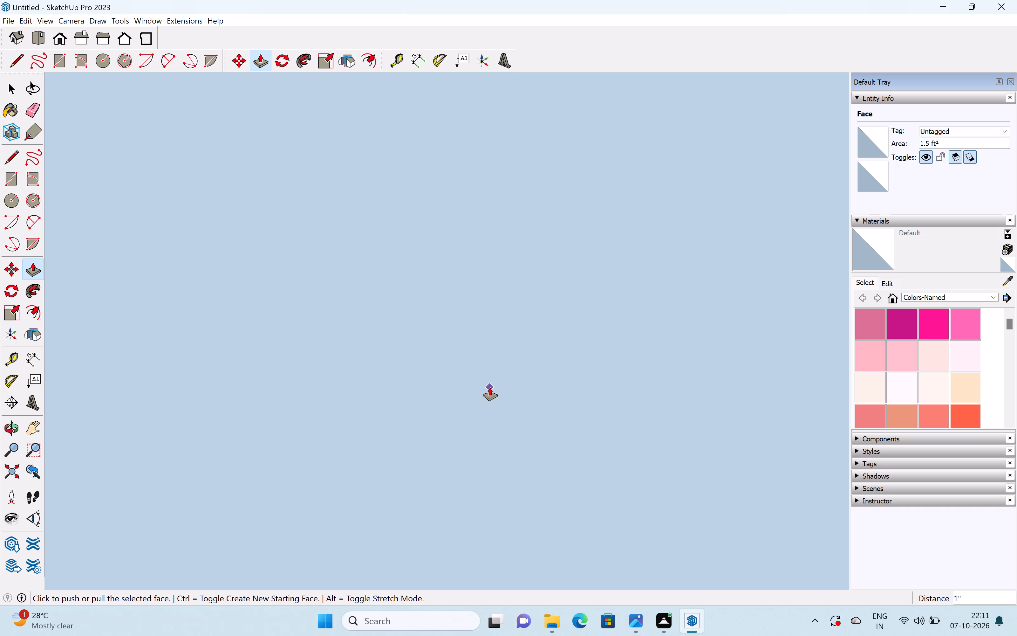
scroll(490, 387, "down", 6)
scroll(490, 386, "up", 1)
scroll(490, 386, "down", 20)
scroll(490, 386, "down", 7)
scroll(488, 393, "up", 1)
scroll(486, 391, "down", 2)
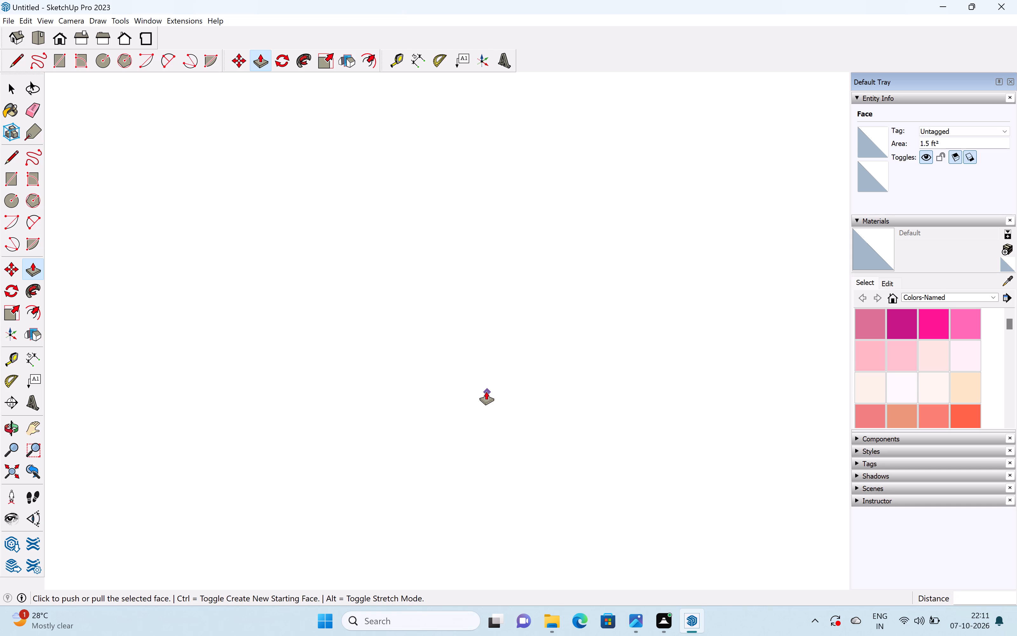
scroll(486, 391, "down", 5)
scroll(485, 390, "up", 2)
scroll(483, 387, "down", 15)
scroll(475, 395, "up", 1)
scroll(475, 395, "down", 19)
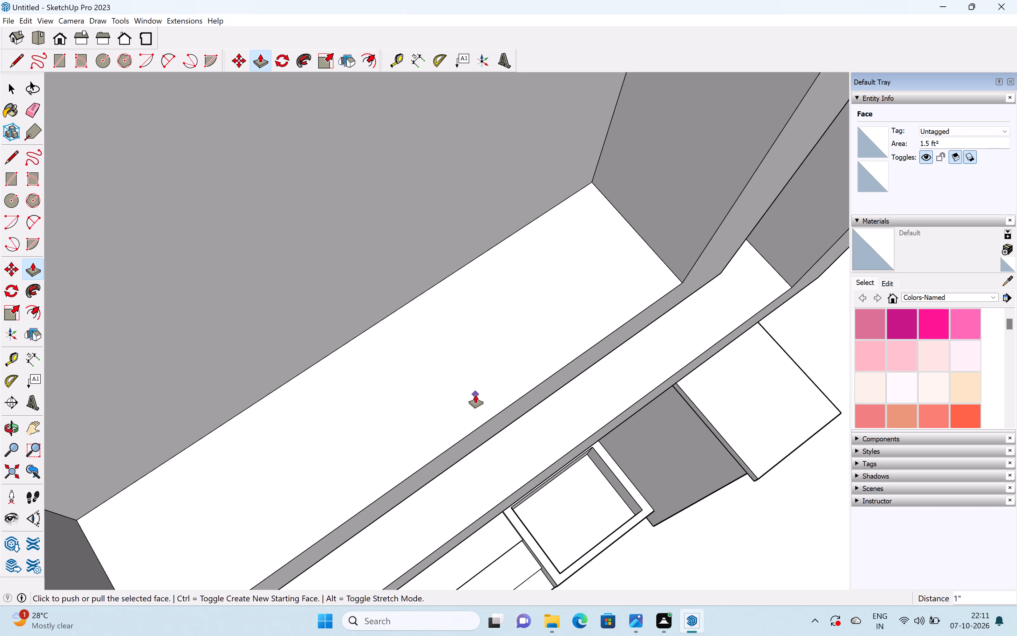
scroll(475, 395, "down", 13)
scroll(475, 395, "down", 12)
Examine the building's front and the arched entrance with its steps, planter box and new hollowed block.
middle_click_drag(475, 393, 433, 353)
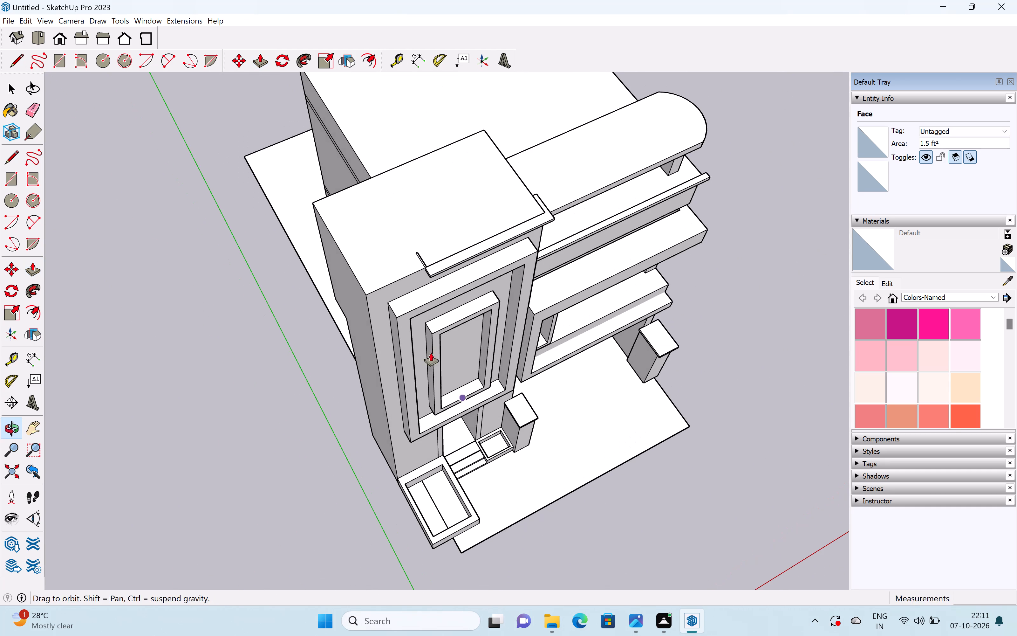
key("Escape")
middle_click_drag(520, 490, 323, 354)
key("space")
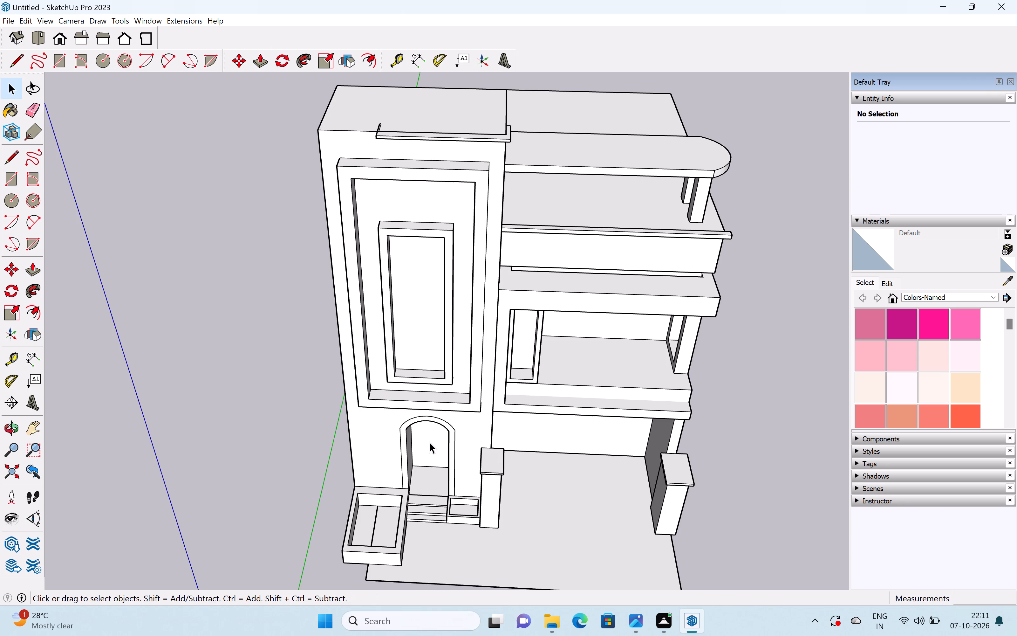
scroll(433, 453, "down", 6)
middle_click_drag(456, 486, 467, 434, "shift")
scroll(467, 433, "up", 15)
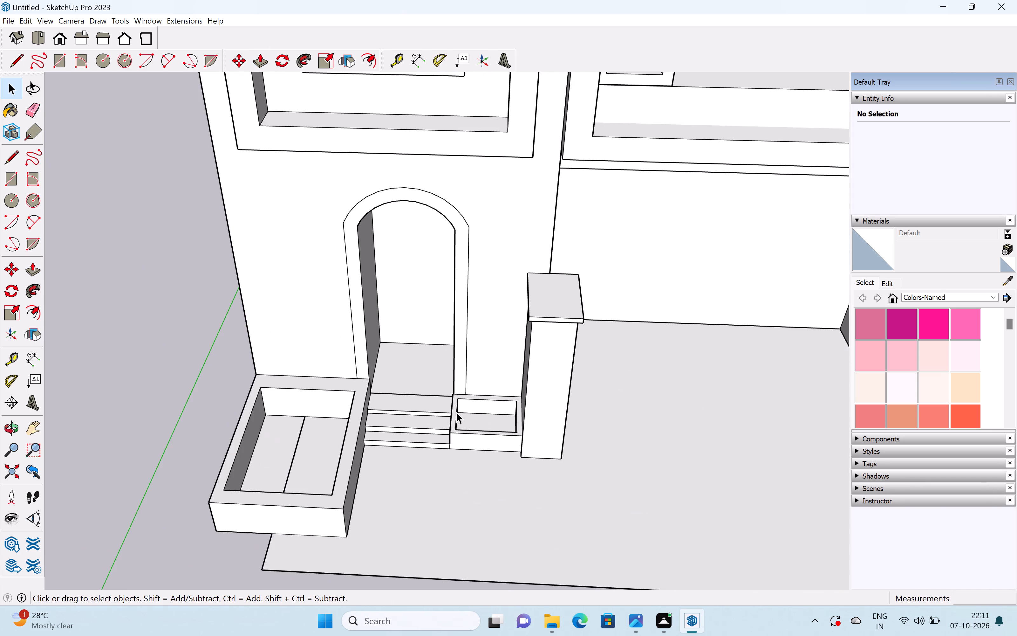
scroll(456, 412, "up", 4)
middle_click_drag(485, 424, 489, 343)
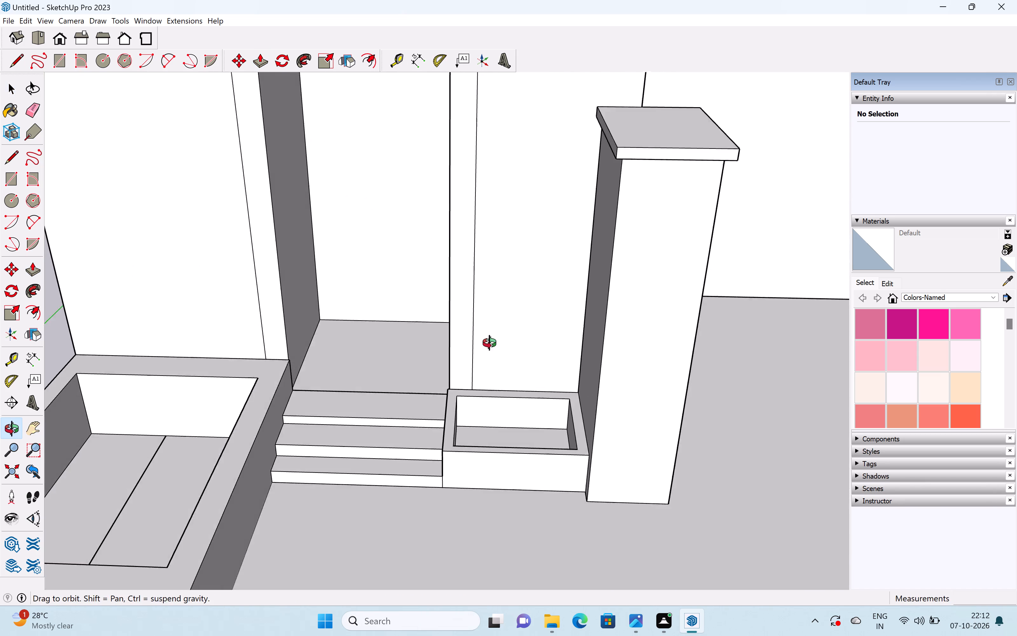
middle_click_drag(489, 343, 489, 335)
Pull the hollowed block's front face forward about 3 1/8 inches, nearly flush with the front of the projecting wall.
scroll(492, 338, "down", 8)
middle_click_drag(511, 382, 514, 354)
scroll(547, 378, "up", 3)
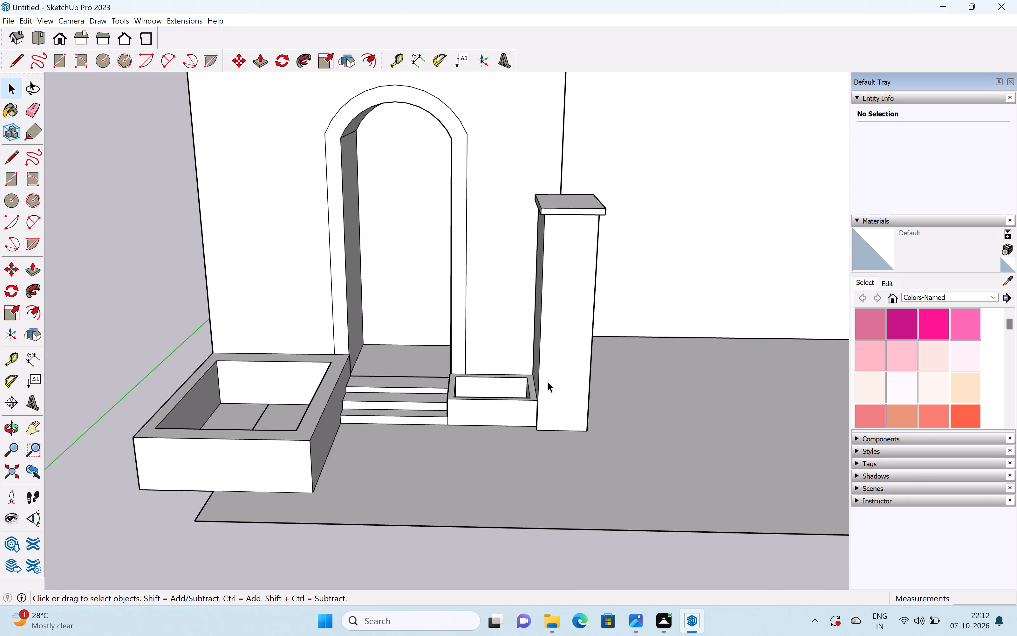
scroll(547, 381, "up", 3)
key("p")
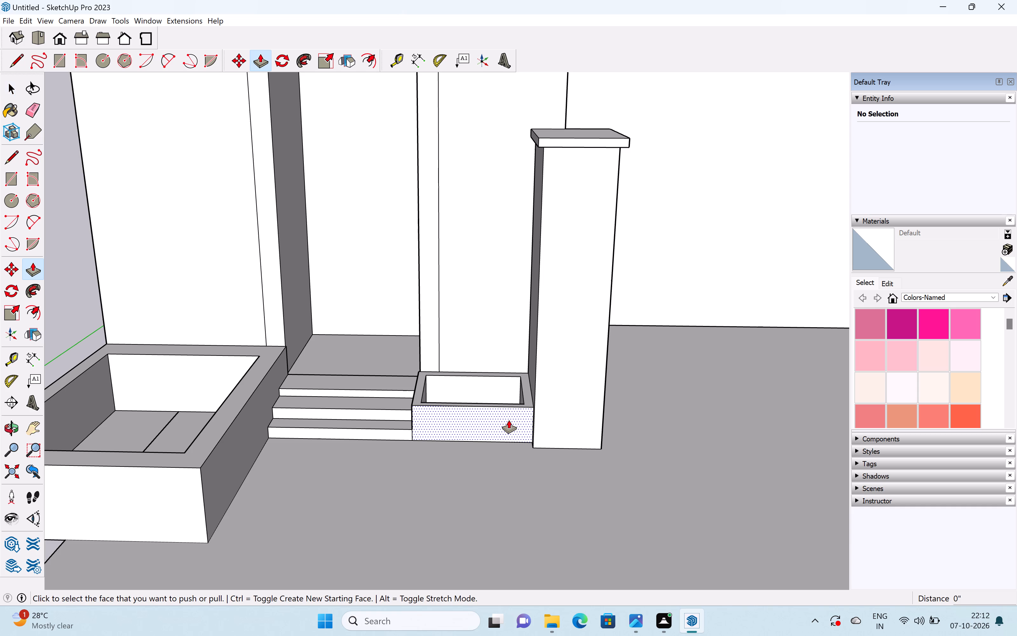
left_click_drag(509, 420, 512, 429)
left_click_drag(514, 427, 514, 437)
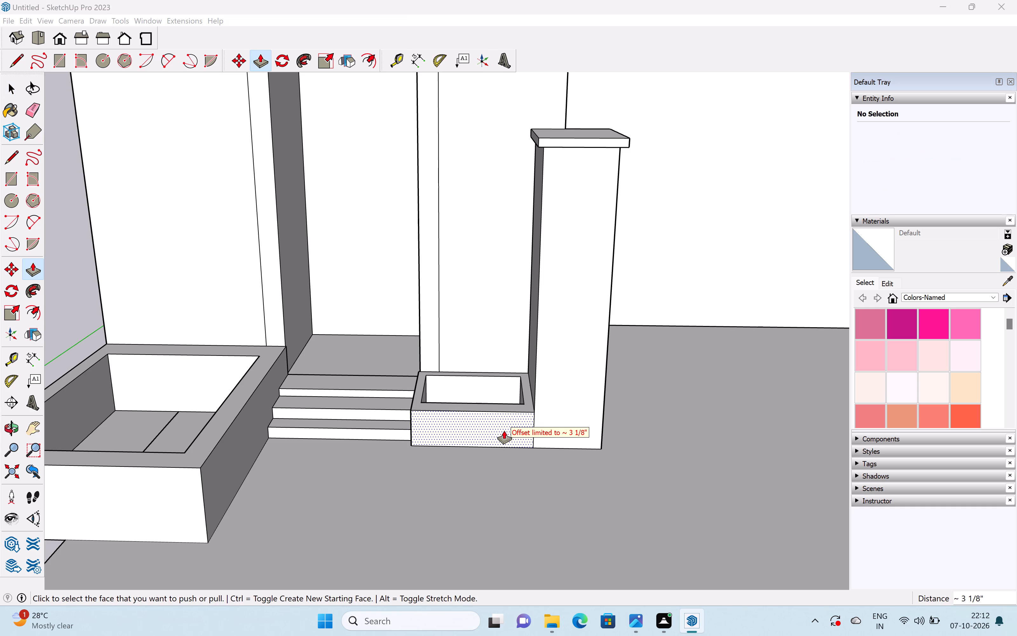
scroll(495, 421, "down", 14)
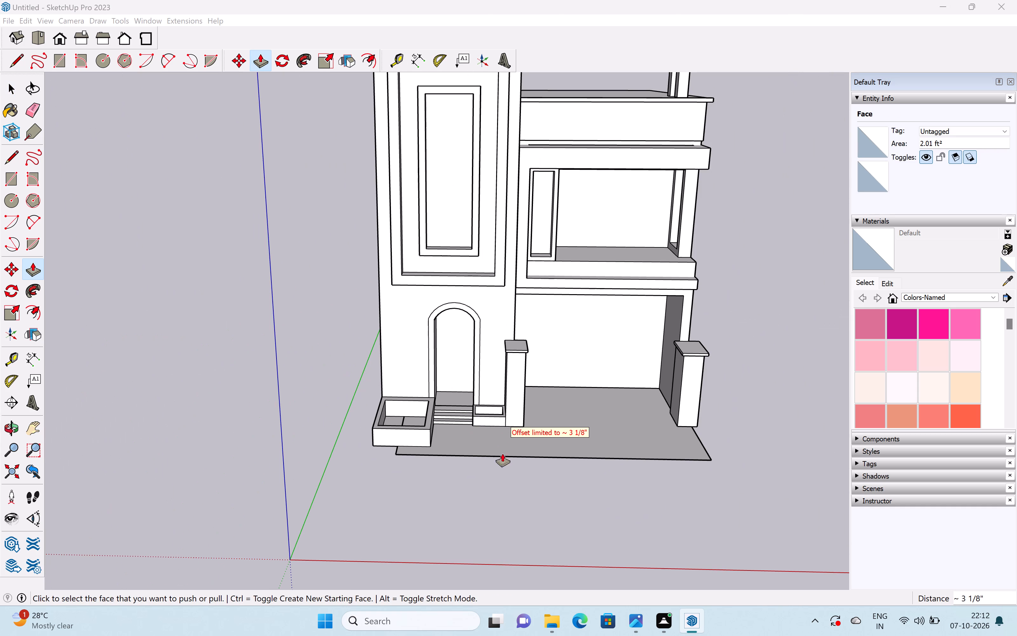
key("space")
left_click(493, 487)
Pull the large planter box's inner front face back toward the building freehand to shorten its cavity.
scroll(455, 460, "down", 5)
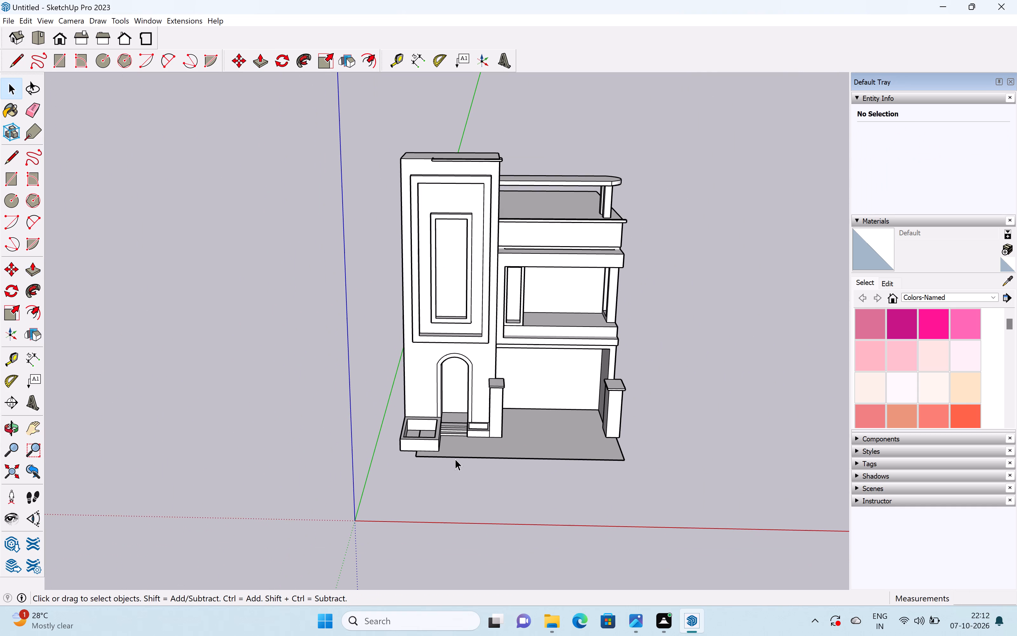
scroll(467, 423, "up", 6)
middle_click_drag(395, 464, 681, 425)
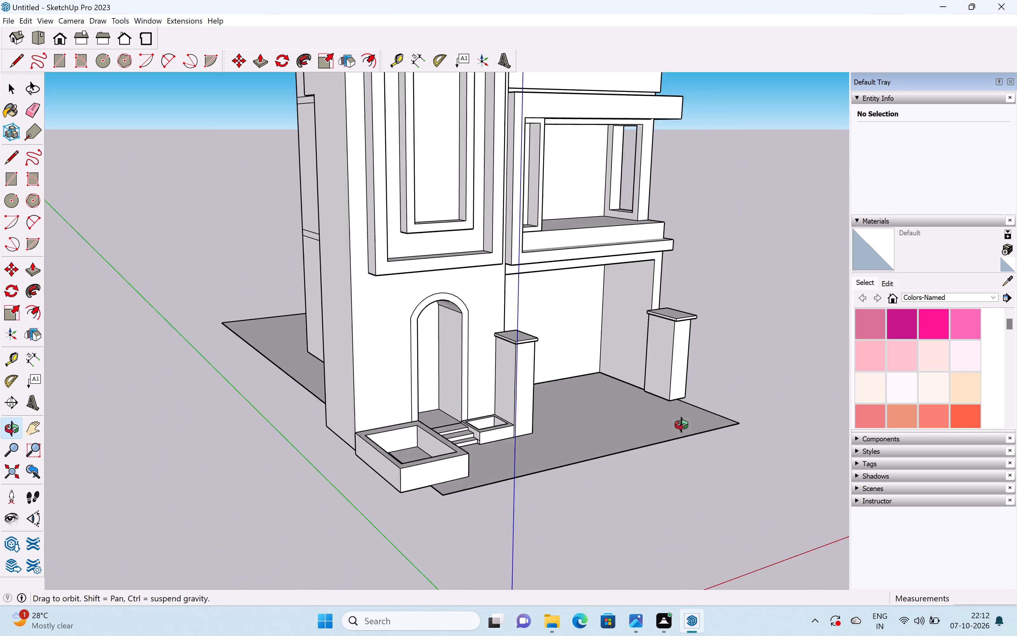
middle_click_drag(681, 425, 776, 404)
scroll(515, 453, "up", 3)
middle_click_drag(474, 459, 763, 543)
scroll(763, 542, "up", 1)
scroll(604, 445, "up", 4)
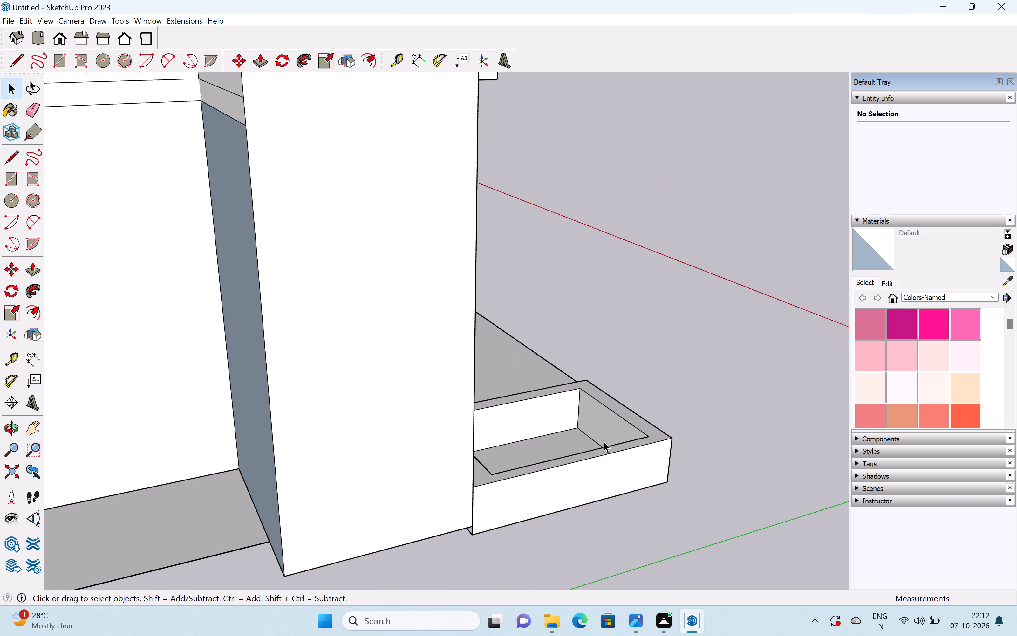
key("p")
scroll(609, 438, "up", 5)
left_click_drag(609, 429, 573, 446)
Push the large planter box's outer front face back toward the building by about 8 1/4 inches.
scroll(577, 443, "down", 6)
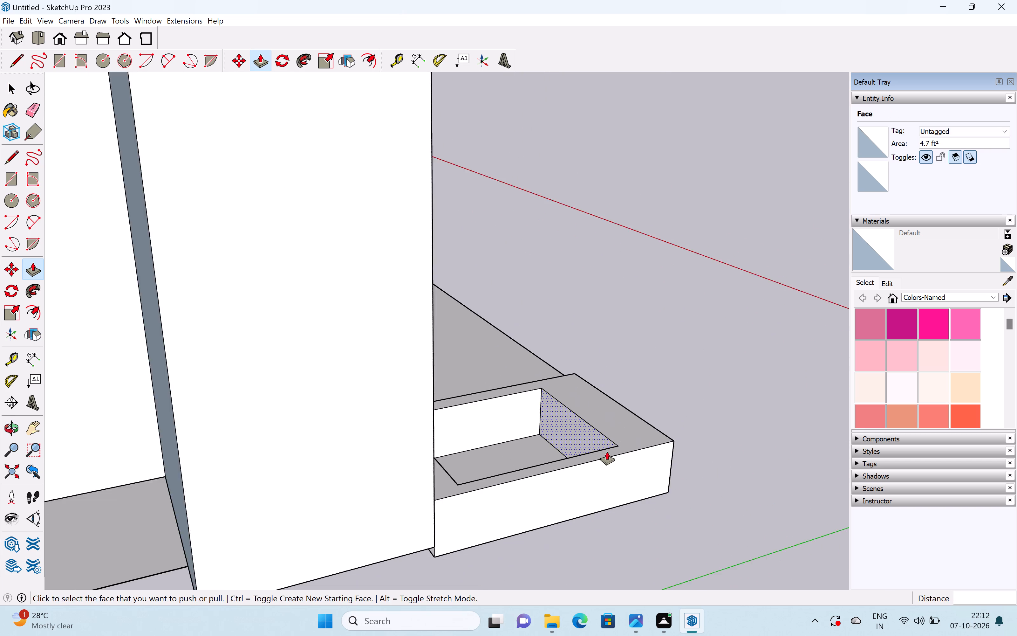
middle_click_drag(651, 444, 282, 445)
middle_click_drag(364, 429, 0, 441)
middle_click_drag(424, 381, 279, 381)
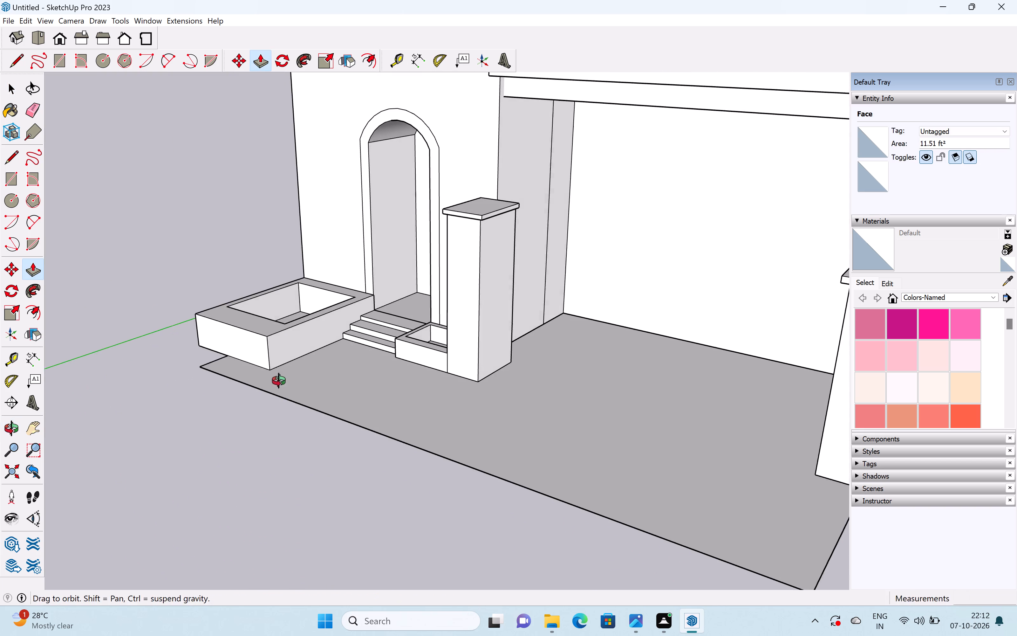
middle_click_drag(279, 381, 279, 381)
middle_click_drag(308, 368, 441, 424, "shift")
scroll(375, 401, "up", 4)
left_click_drag(380, 397, 392, 396)
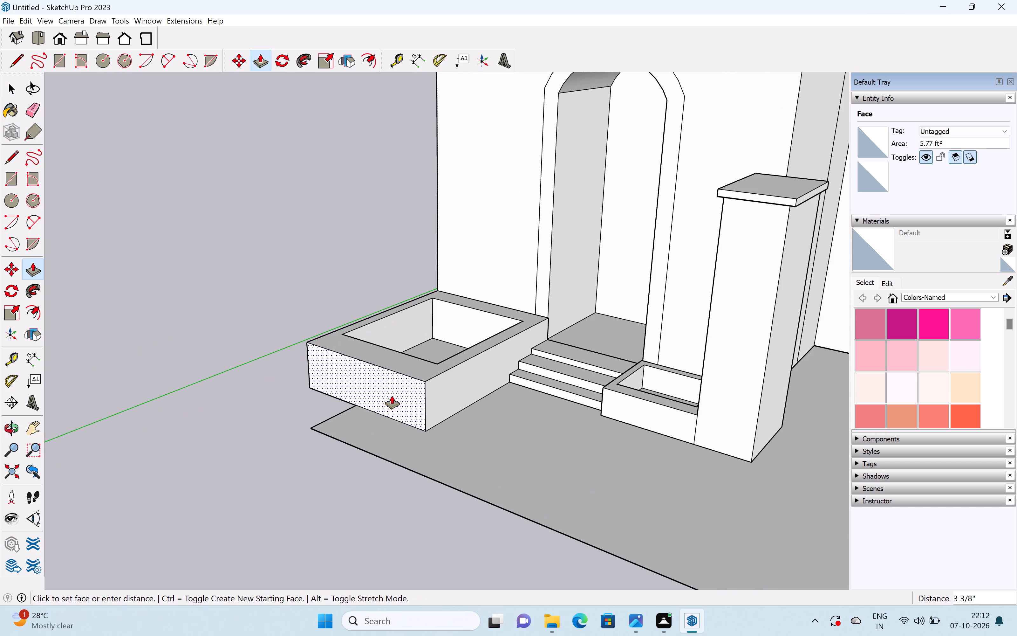
left_click_drag(392, 396, 400, 393)
Pull the large planter box's inner front face another 8 7/8 inches or so toward the building.
scroll(398, 390, "down", 6)
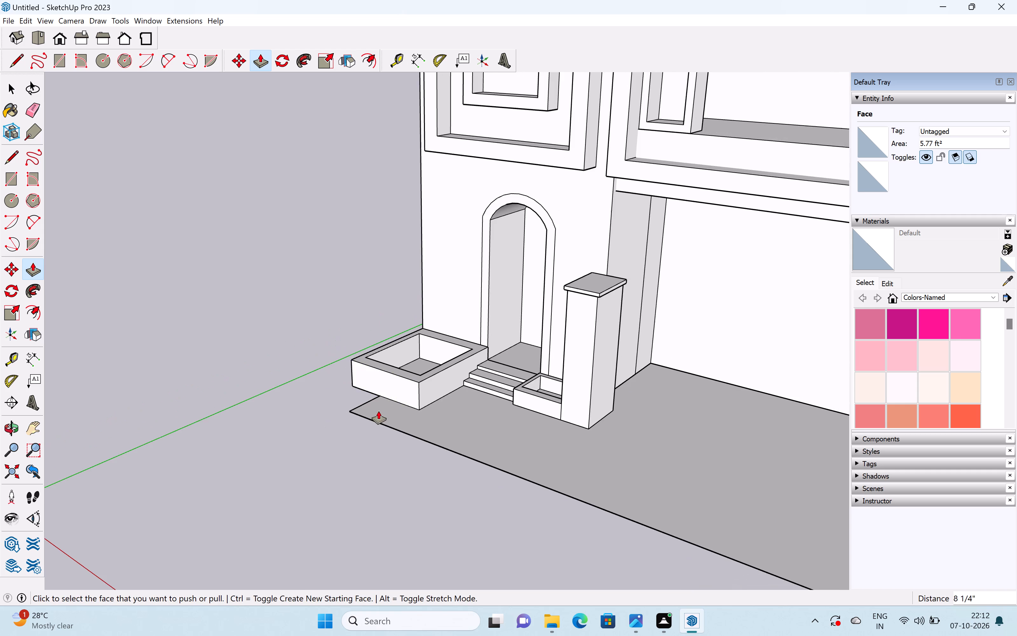
middle_click_drag(379, 413, 813, 356)
middle_click_drag(451, 349, 783, 386)
scroll(574, 362, "up", 7)
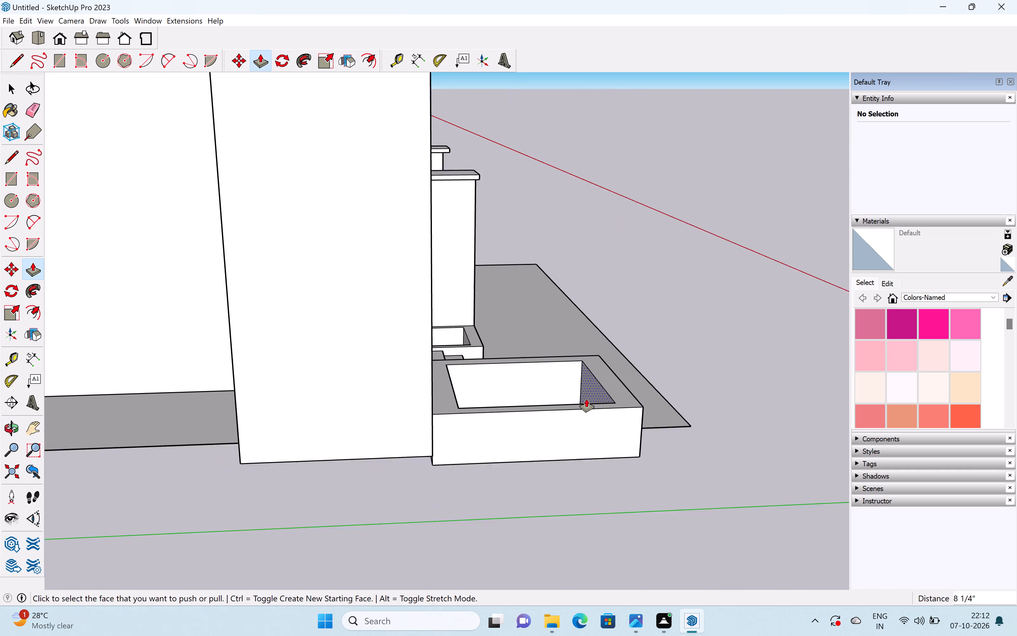
scroll(586, 399, "up", 4)
left_click_drag(593, 389, 550, 397)
Push the large planter box's outer front face back toward the building by about another 6 3/4 inches and clear the selection.
scroll(571, 381, "down", 4)
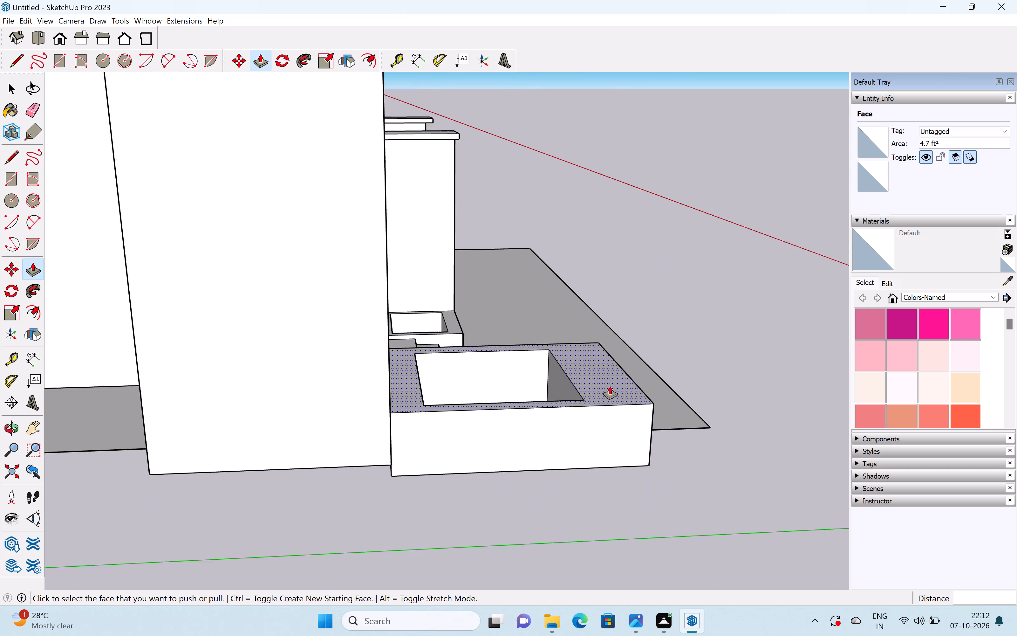
scroll(610, 386, "down", 2)
middle_click_drag(649, 393, 227, 401)
scroll(225, 401, "up", 1)
middle_click_drag(546, 370, 210, 431)
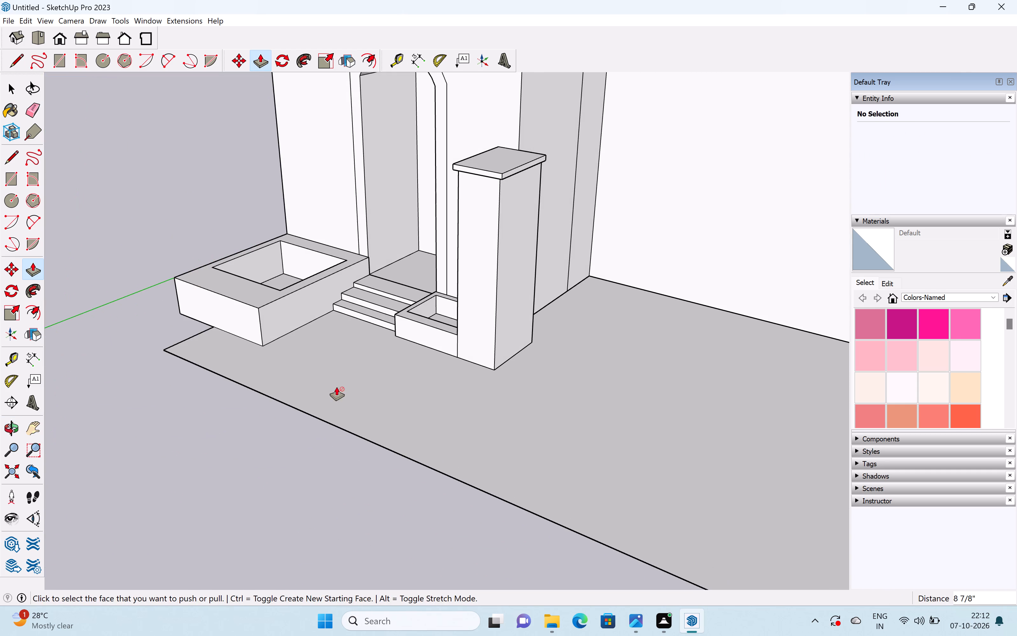
middle_click_drag(338, 386, 501, 431, "shift")
scroll(389, 391, "up", 5)
left_click_drag(406, 345, 433, 338)
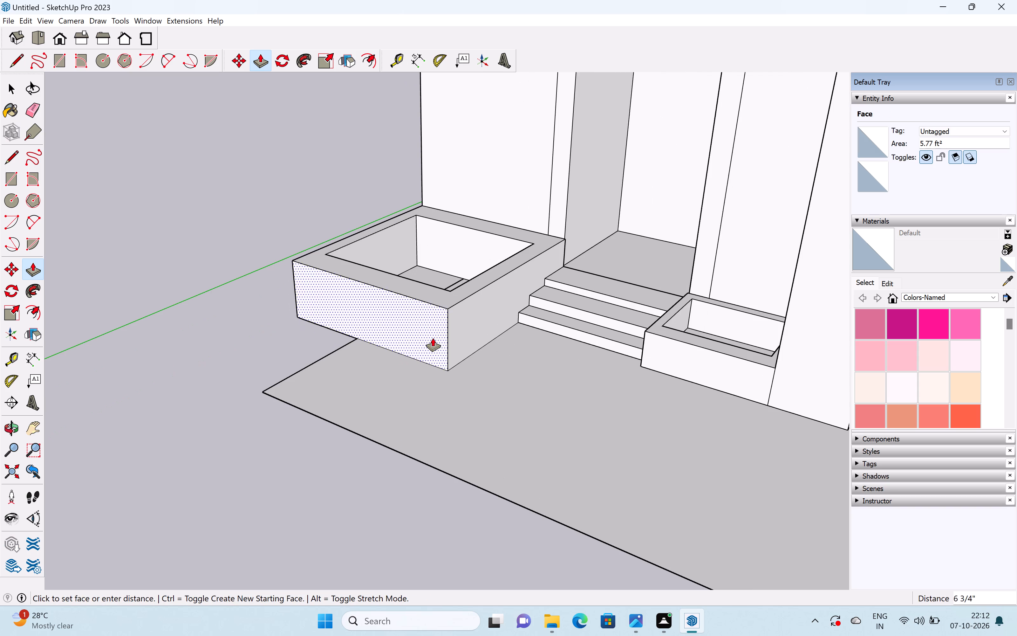
left_click_drag(433, 338, 434, 336)
scroll(433, 336, "down", 6)
key("space")
left_click(361, 462)
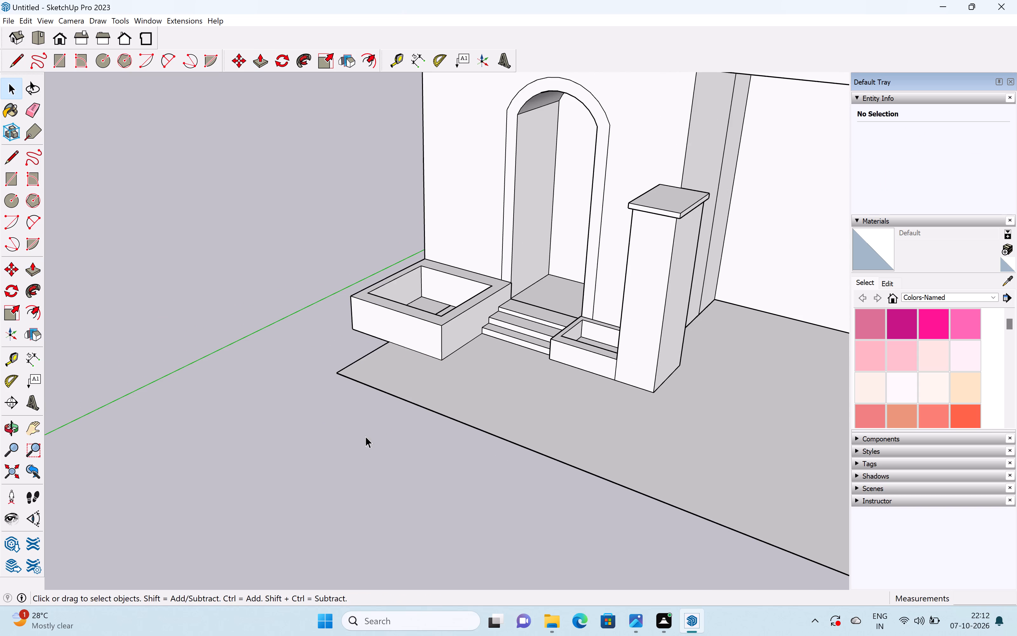
scroll(372, 432, "down", 8)
middle_click_drag(422, 407, 613, 377)
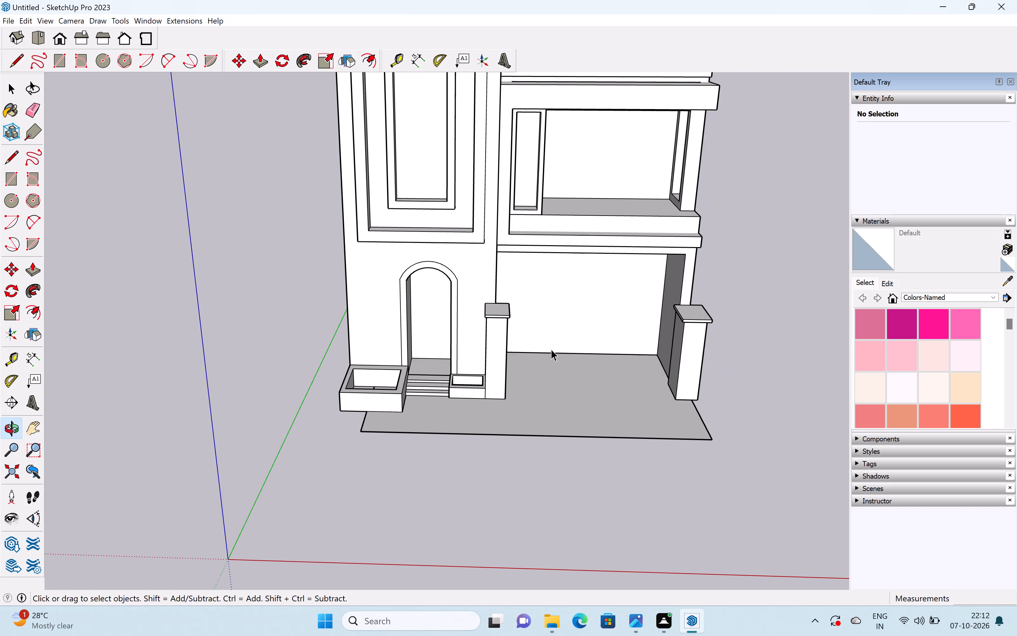
Draw a line about 5' 2" long across the ground slab from the entrance-side gate pillar's front corner to the slab's front edge.
scroll(430, 369, "up", 7)
scroll(423, 418, "up", 4)
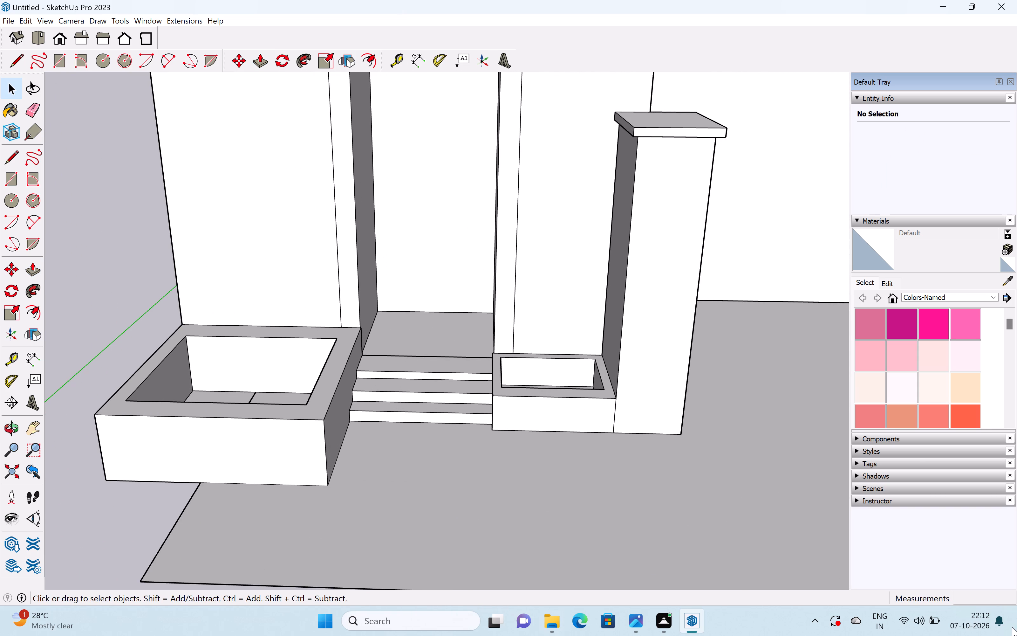
scroll(471, 418, "down", 4)
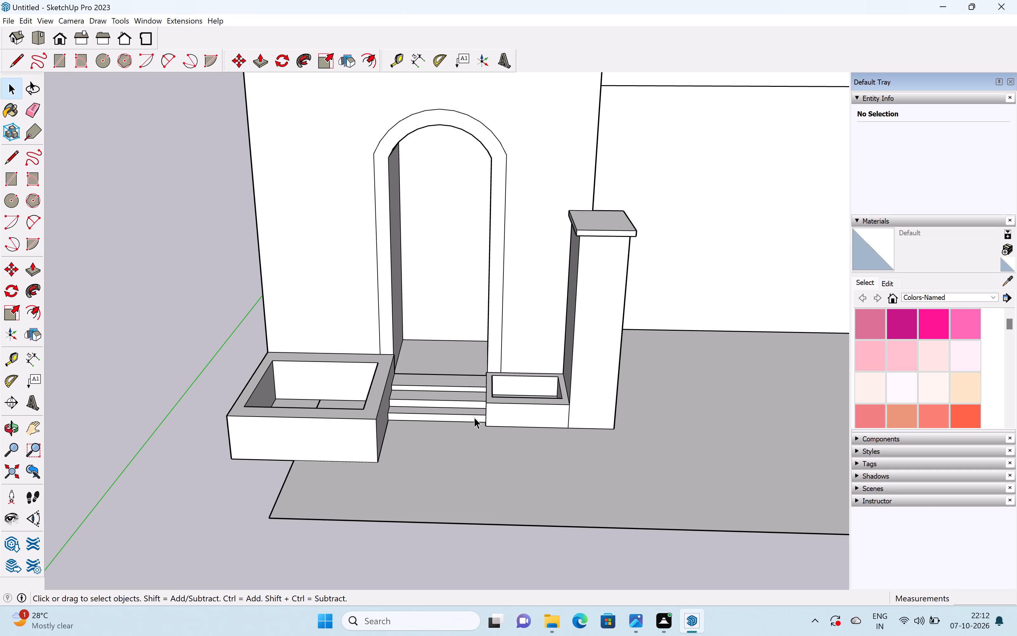
scroll(535, 383, "down", 14)
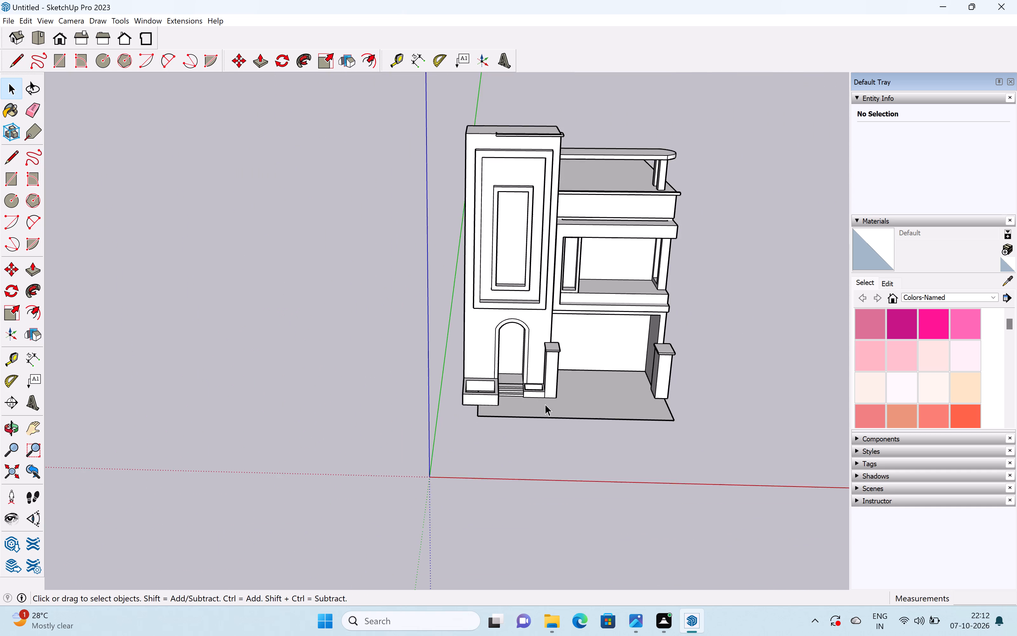
middle_click_drag(544, 398, 515, 328)
scroll(515, 328, "up", 1)
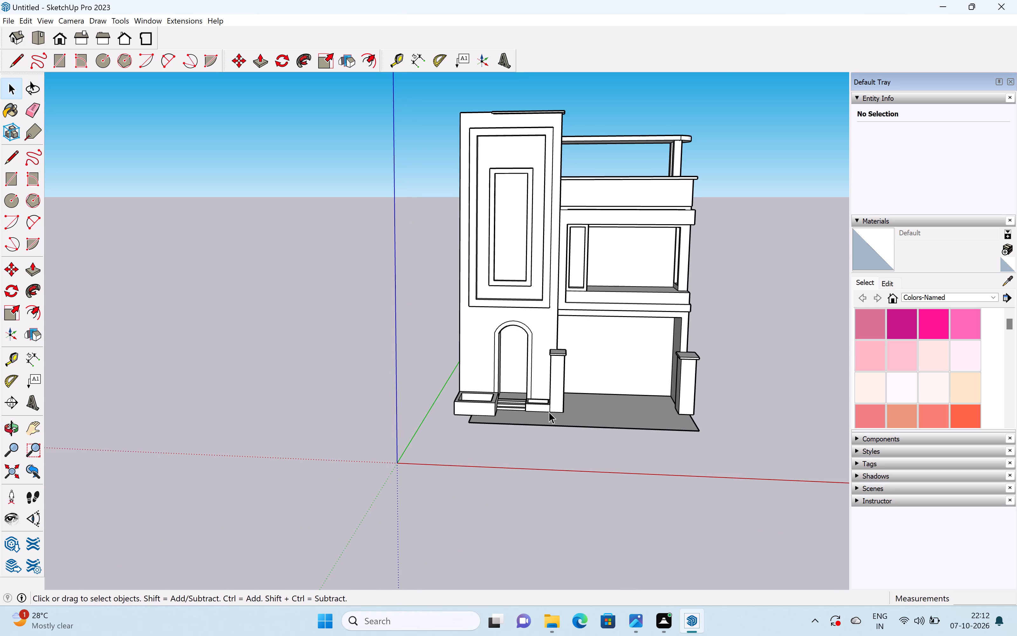
scroll(555, 412, "up", 10)
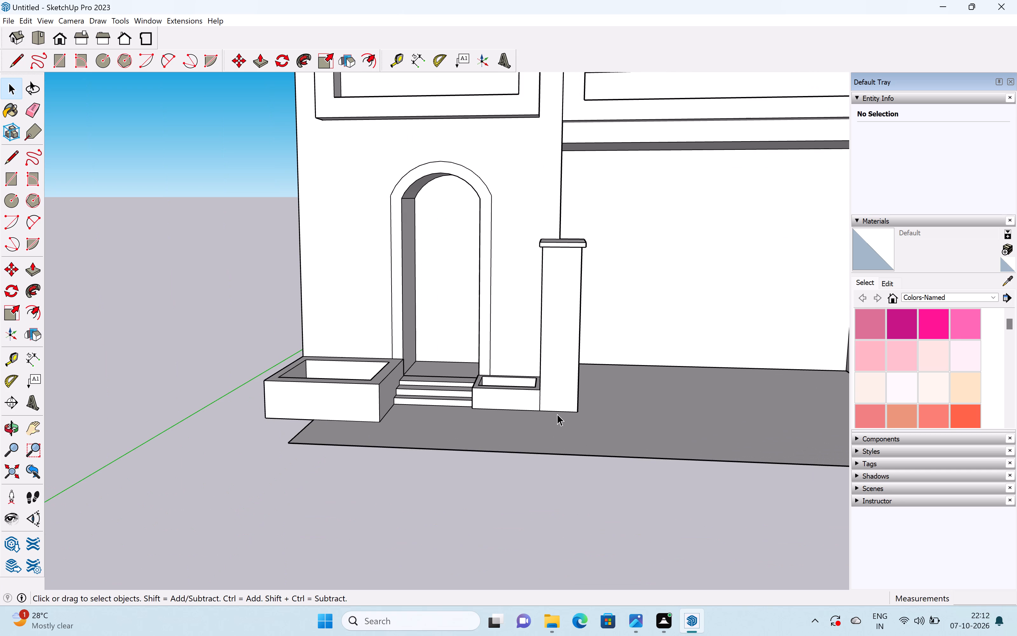
key("l")
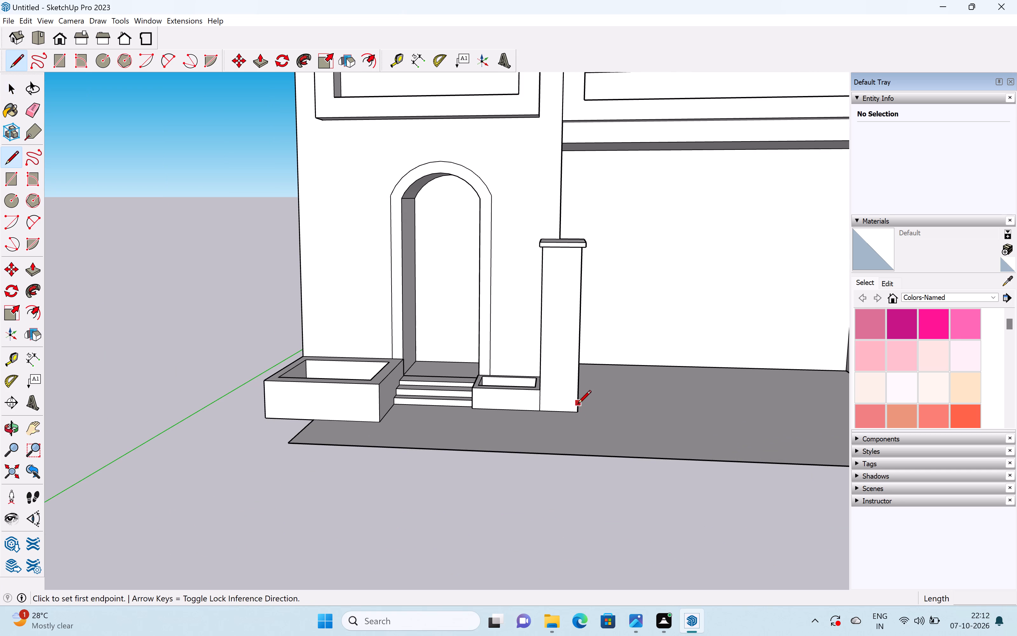
scroll(576, 413, "up", 5)
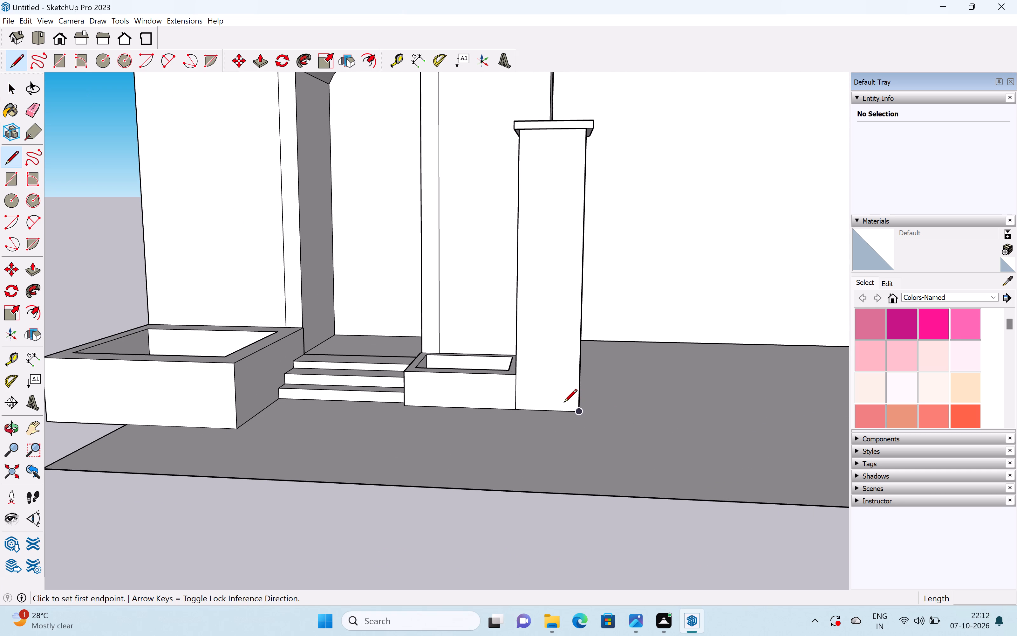
left_click(577, 410)
scroll(580, 411, "down", 5)
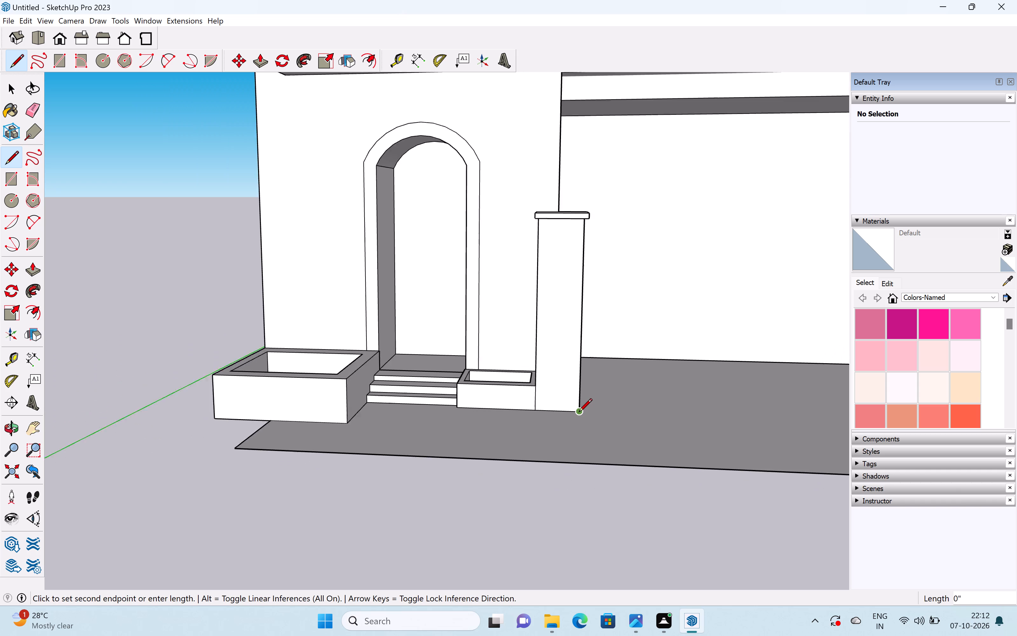
scroll(575, 419, "down", 3)
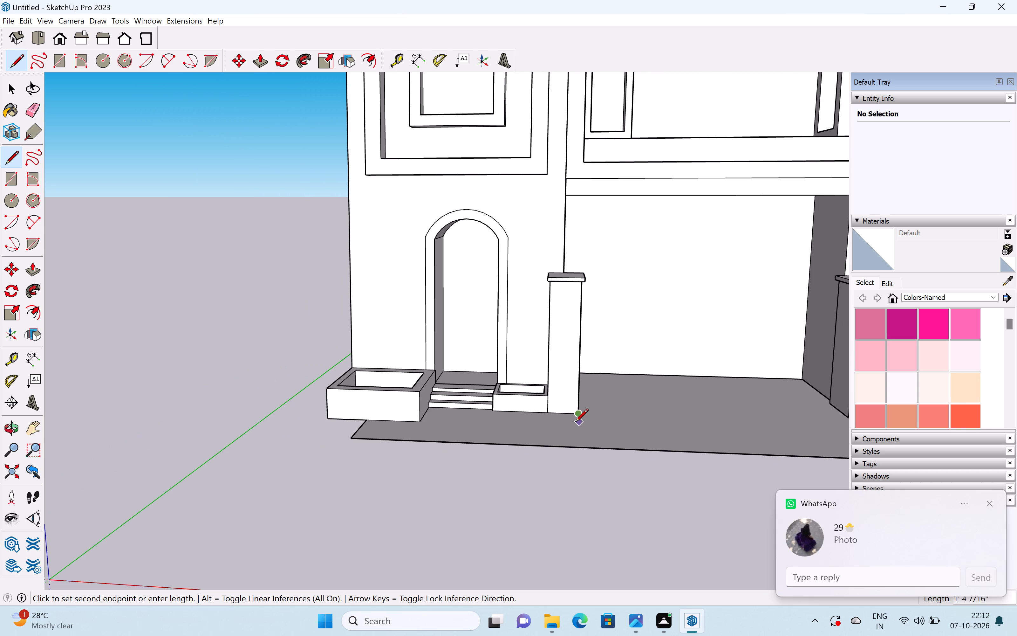
scroll(582, 456, "down", 1)
middle_click_drag(582, 455, 755, 497)
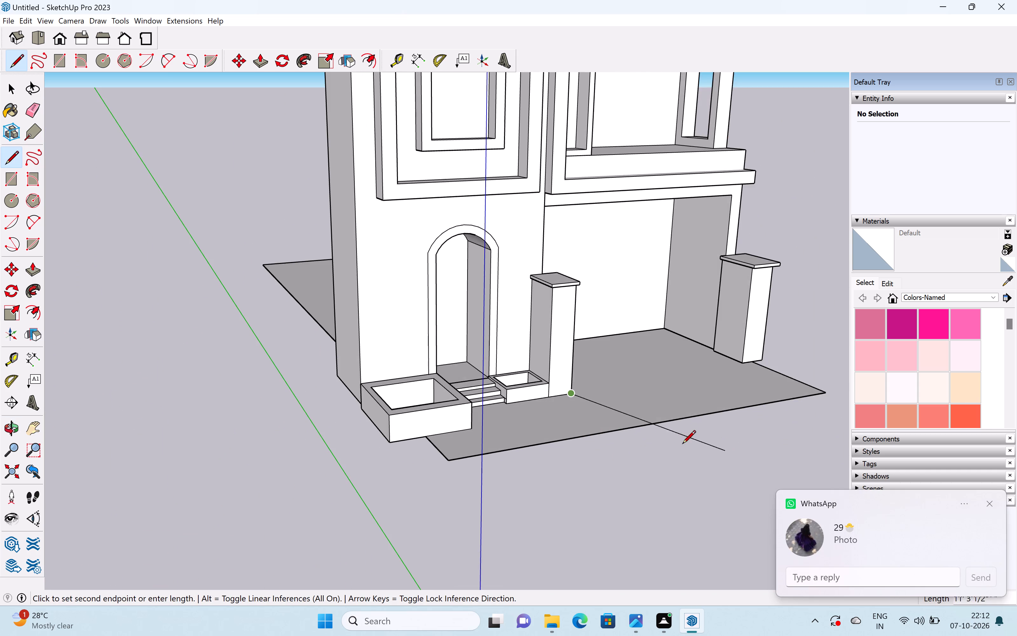
scroll(663, 439, "up", 4)
scroll(615, 423, "up", 3)
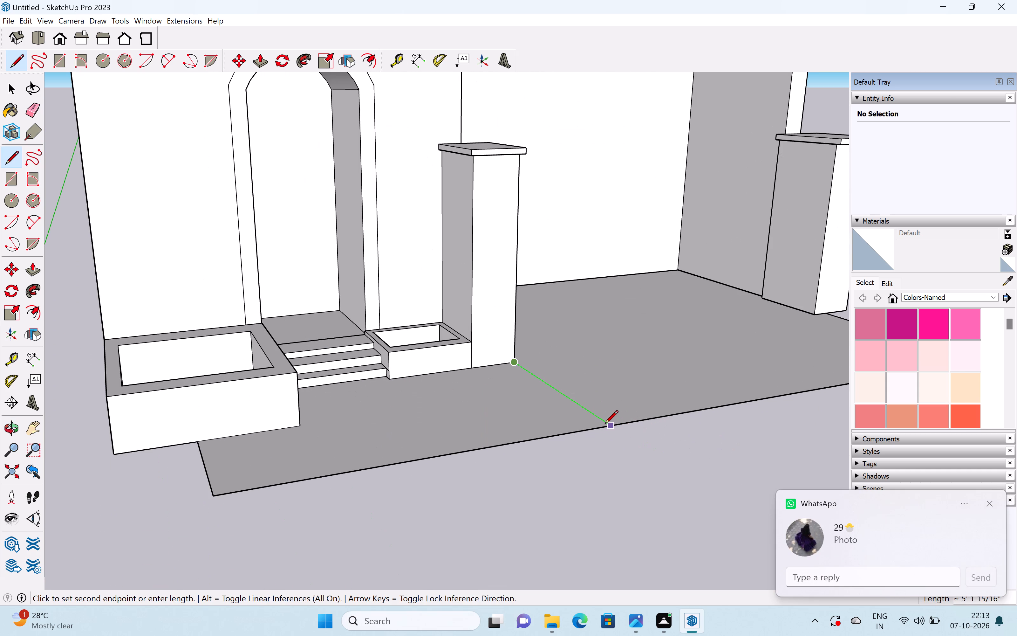
left_click(605, 424)
key("space")
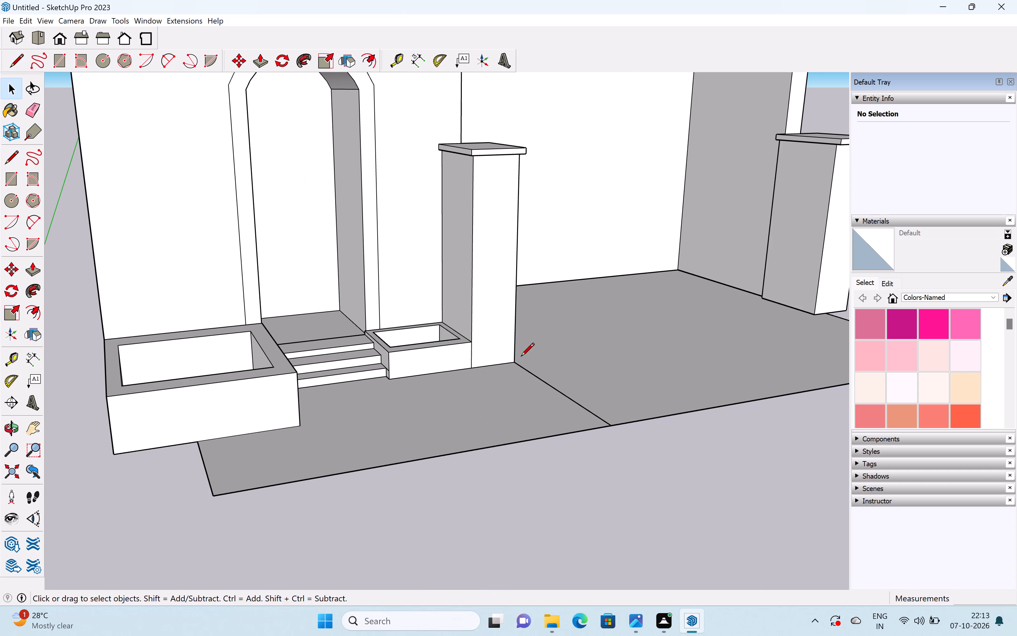
Close a triangular ramp profile with an 8" vertical line up the pillar's edge and a sloping line to the slab's front edge.
key("l")
left_click(515, 361)
left_click(514, 341)
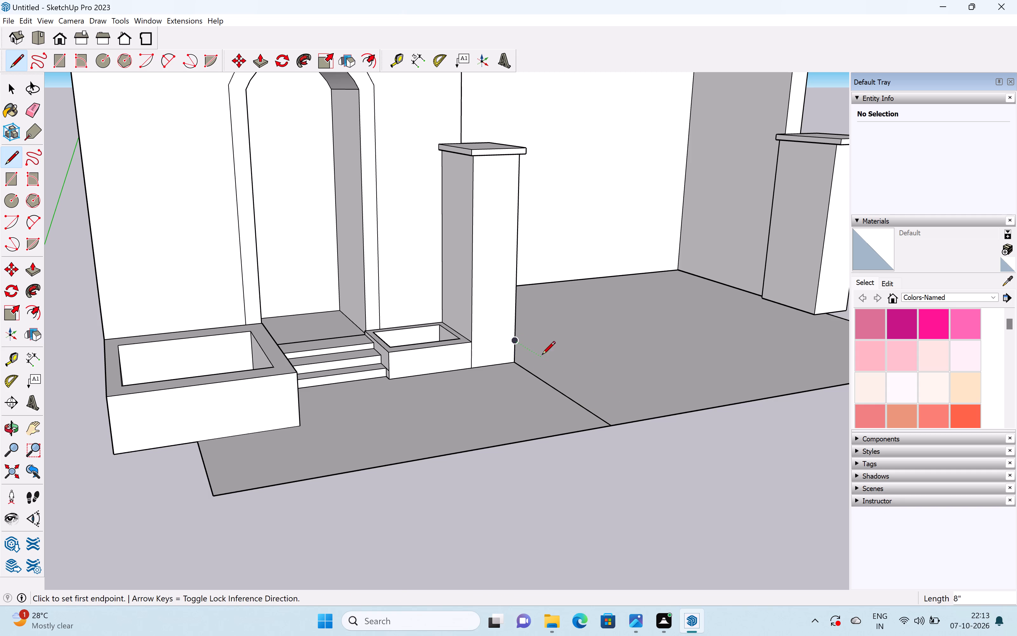
left_click(514, 342)
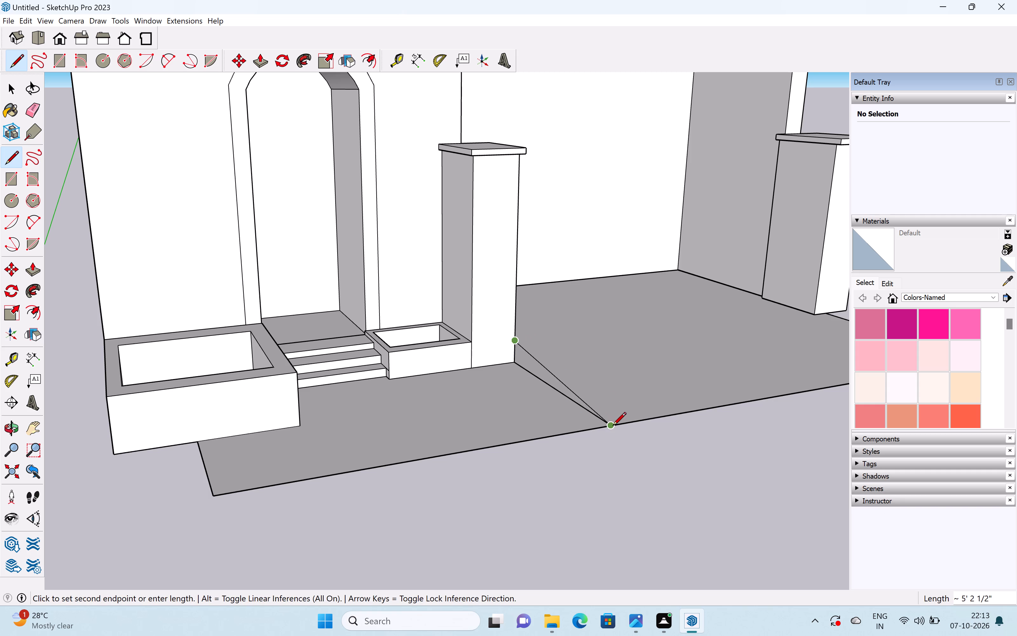
left_click(613, 426)
key("space")
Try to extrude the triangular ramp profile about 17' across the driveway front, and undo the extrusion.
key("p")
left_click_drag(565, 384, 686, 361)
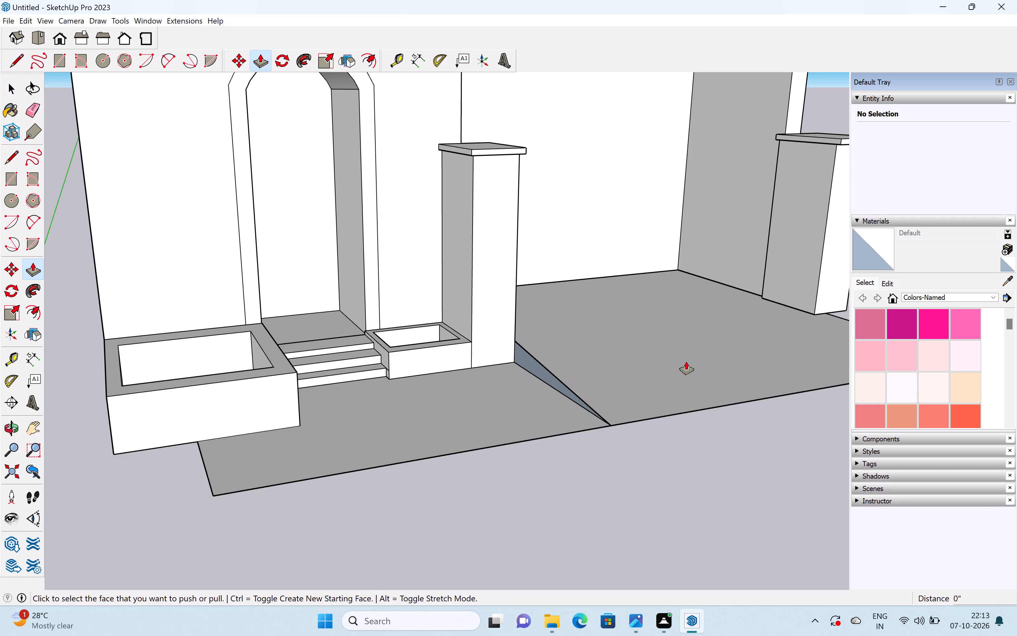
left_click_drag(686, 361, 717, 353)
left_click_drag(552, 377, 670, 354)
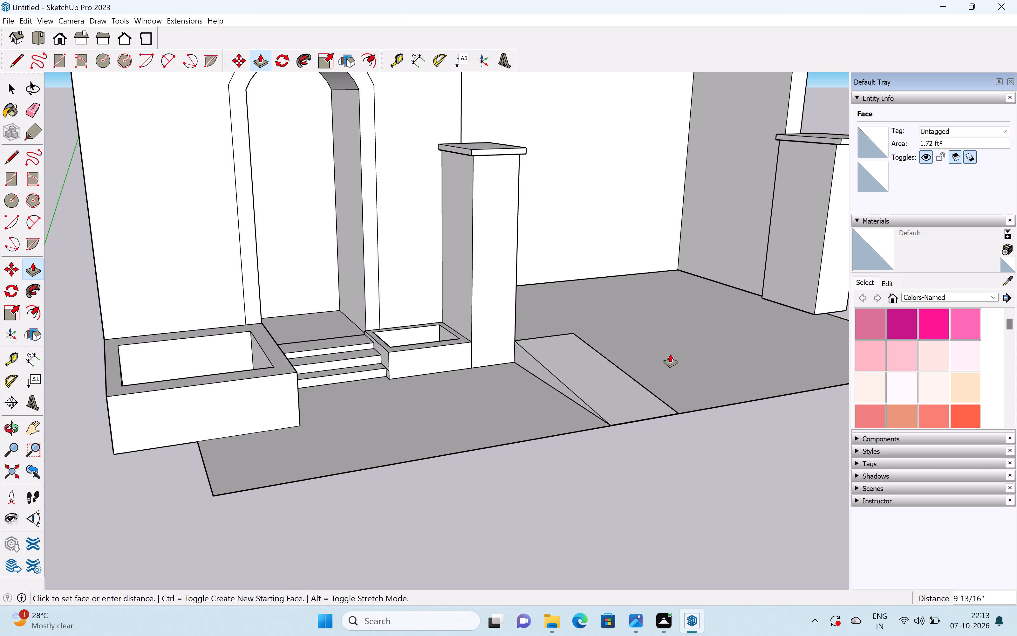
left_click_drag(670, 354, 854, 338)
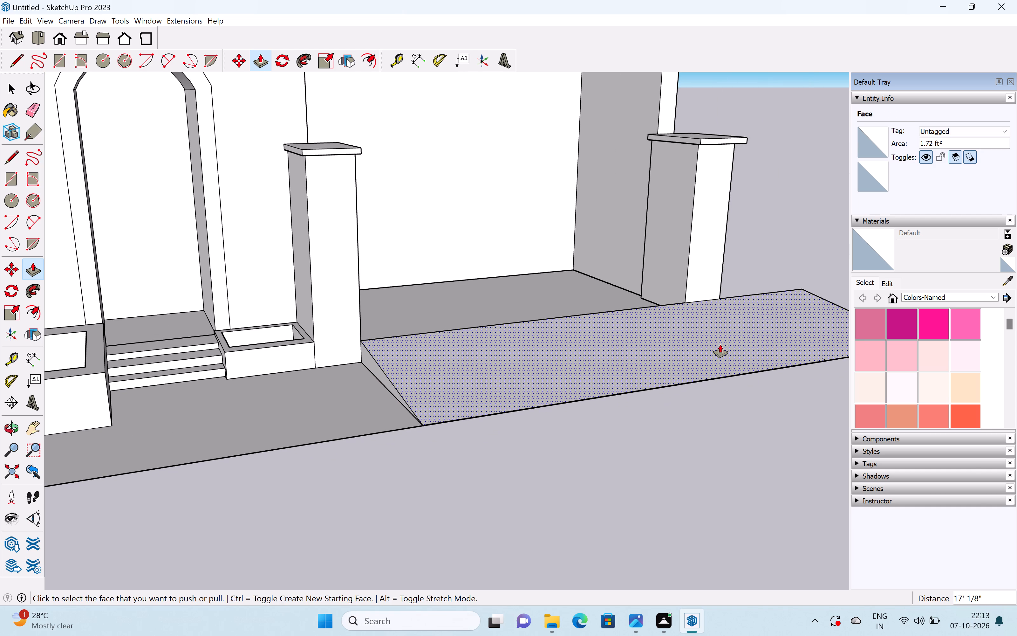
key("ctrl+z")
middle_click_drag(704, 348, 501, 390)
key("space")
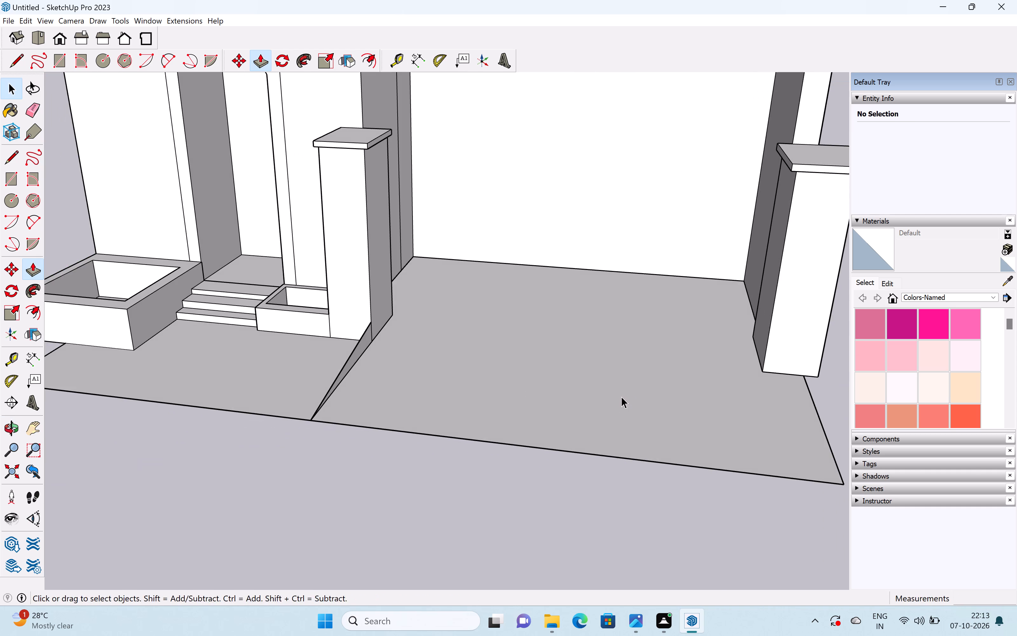
Extend the underside of the far gate pillar about 3" down to ground level.
middle_click_drag(613, 391, 495, 260)
scroll(782, 321, "up", 5)
middle_click_drag(776, 329, 749, 294)
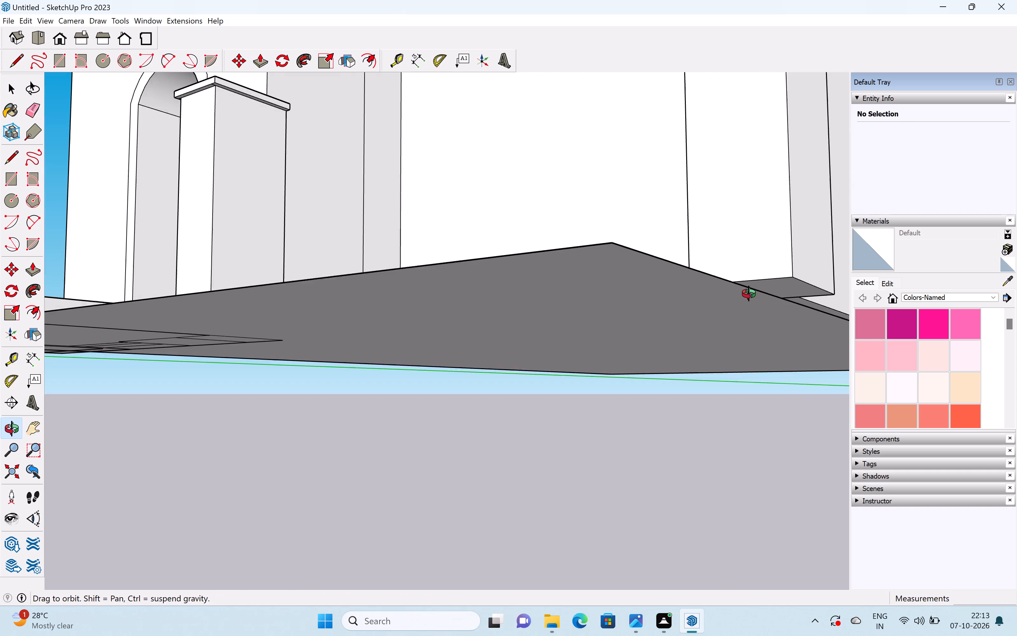
middle_click_drag(749, 294, 749, 295)
key("p")
left_click_drag(764, 273, 755, 289)
key("ctrl+z")
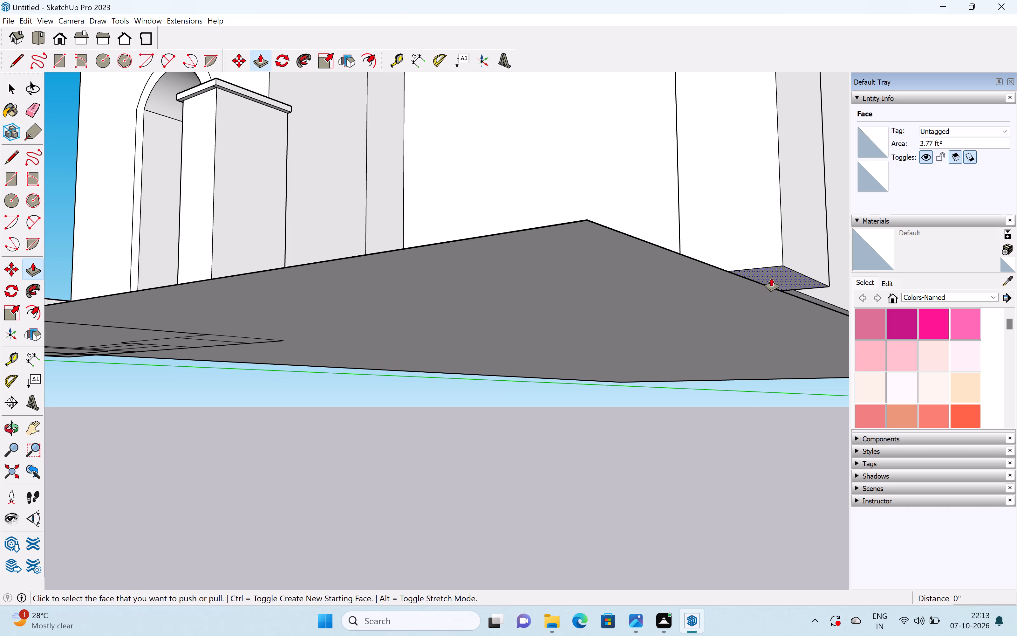
left_click_drag(770, 277, 733, 282)
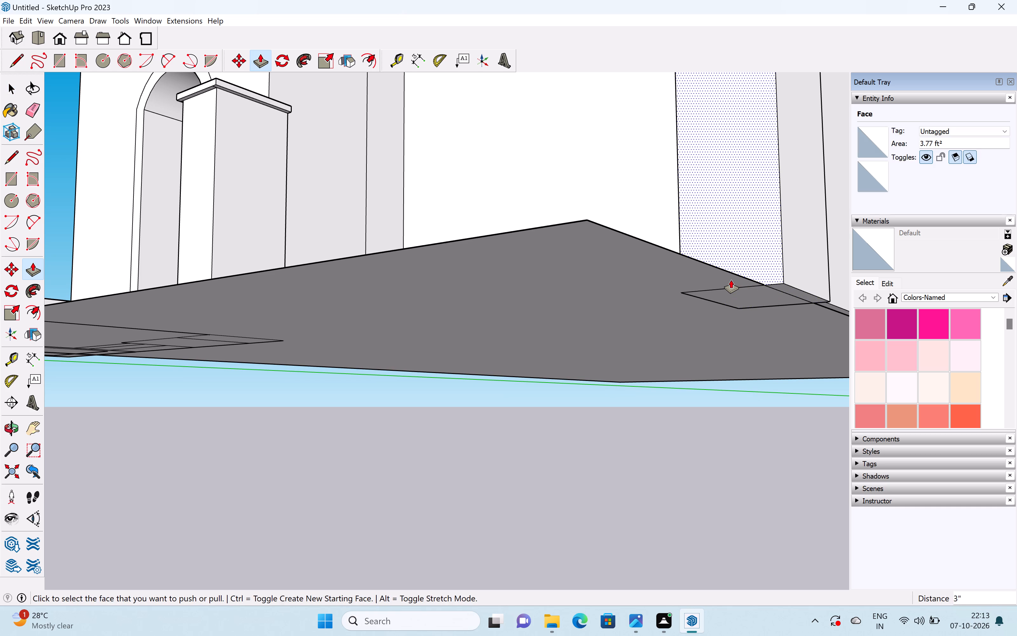
key("ctrl+z")
left_click_drag(768, 275, 747, 281)
scroll(727, 280, "down", 2)
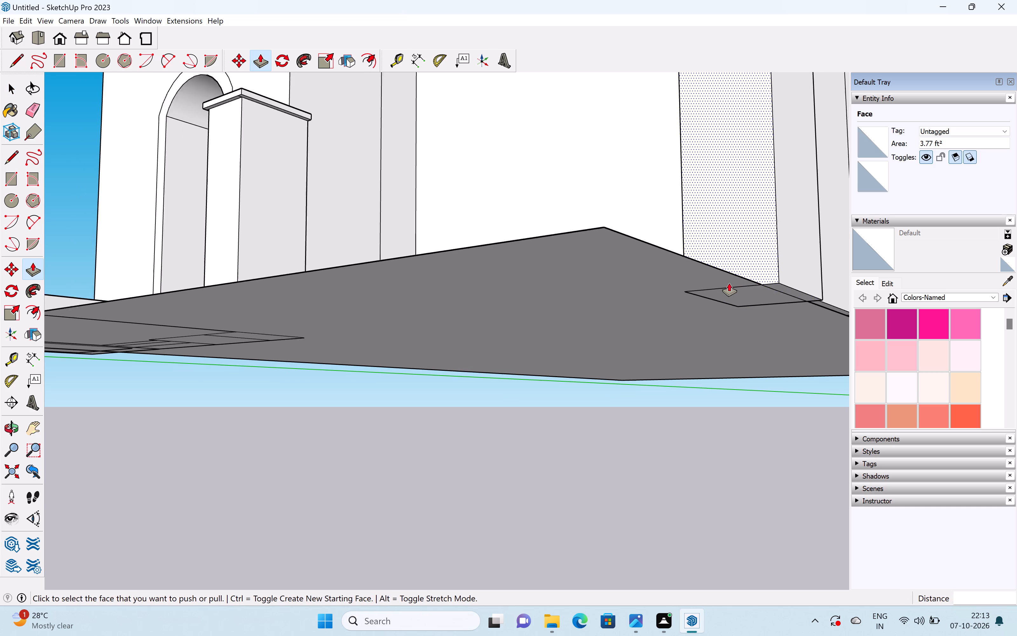
scroll(729, 283, "down", 3)
key("space")
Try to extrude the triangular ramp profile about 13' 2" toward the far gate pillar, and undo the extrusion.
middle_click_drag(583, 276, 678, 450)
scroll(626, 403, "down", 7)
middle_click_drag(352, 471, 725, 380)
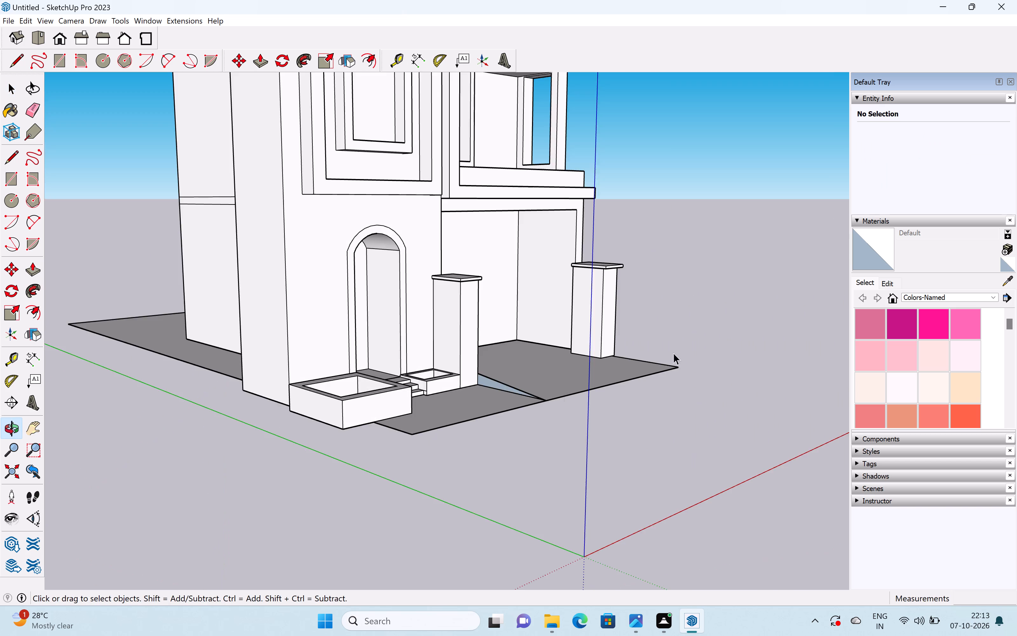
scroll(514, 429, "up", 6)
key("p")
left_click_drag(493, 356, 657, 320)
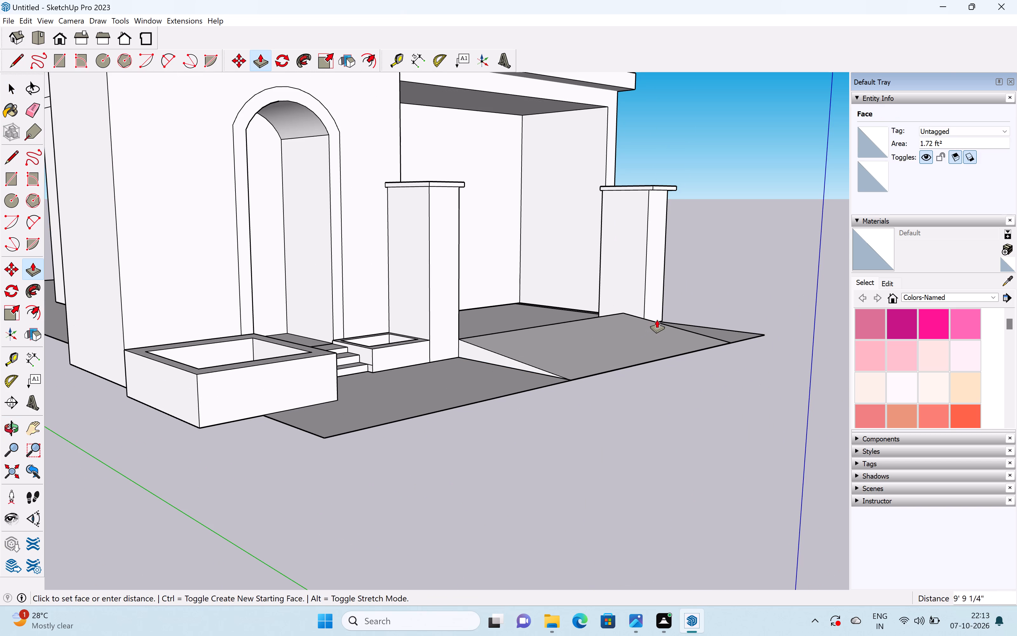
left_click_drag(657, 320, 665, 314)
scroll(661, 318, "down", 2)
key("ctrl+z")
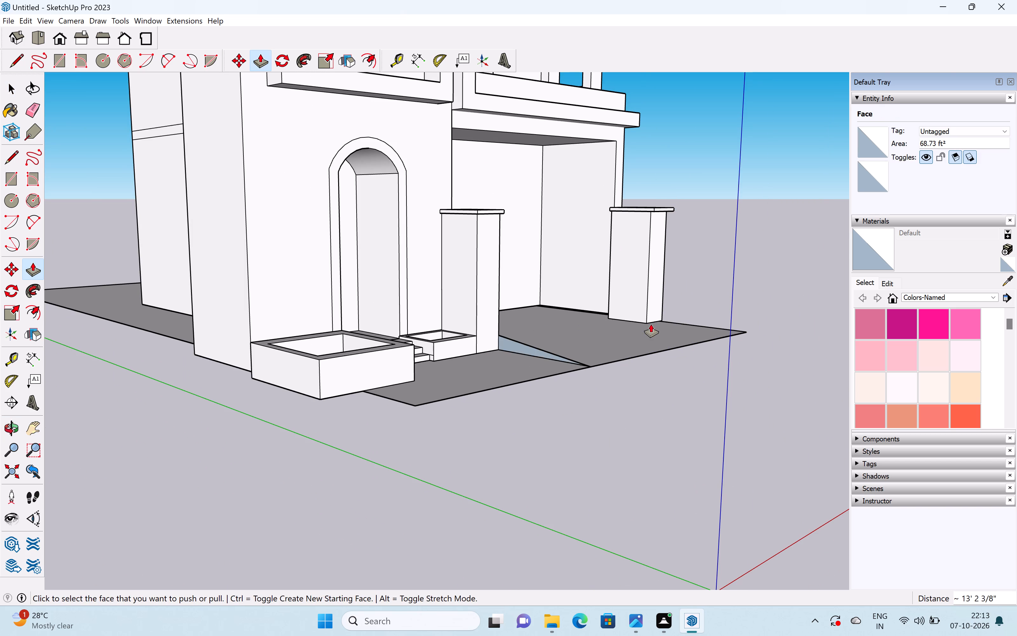
Extrude the triangular ramp profile across the driveway opening up to the far gate pillar's inner front corner and clear the selection.
left_click_drag(528, 350, 637, 321)
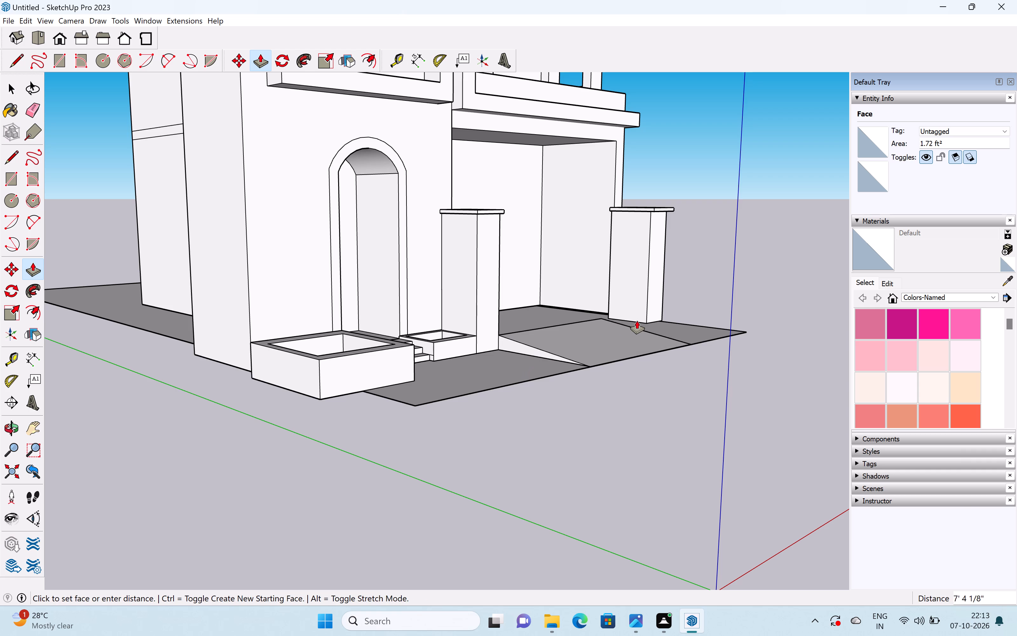
left_click_drag(637, 321, 645, 318)
scroll(642, 322, "down", 5)
key("space")
left_click(612, 391)
Examine the driveway ramp and the whole front elevation from several angles.
middle_click_drag(644, 347, 263, 487)
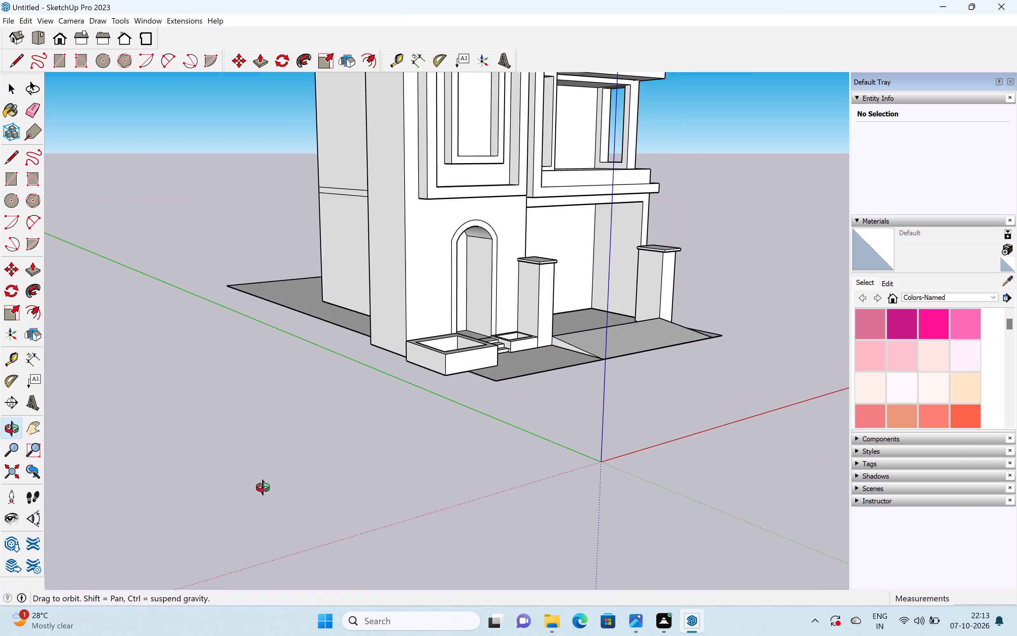
middle_click_drag(263, 487, 250, 491)
scroll(489, 444, "down", 3)
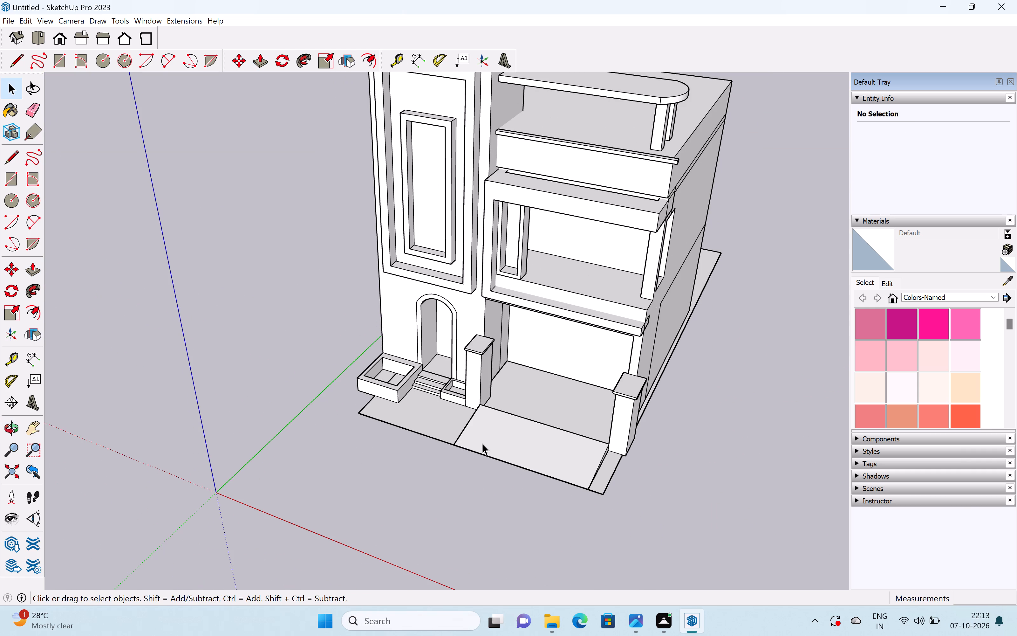
middle_click_drag(439, 450, 610, 380)
scroll(494, 345, "up", 1)
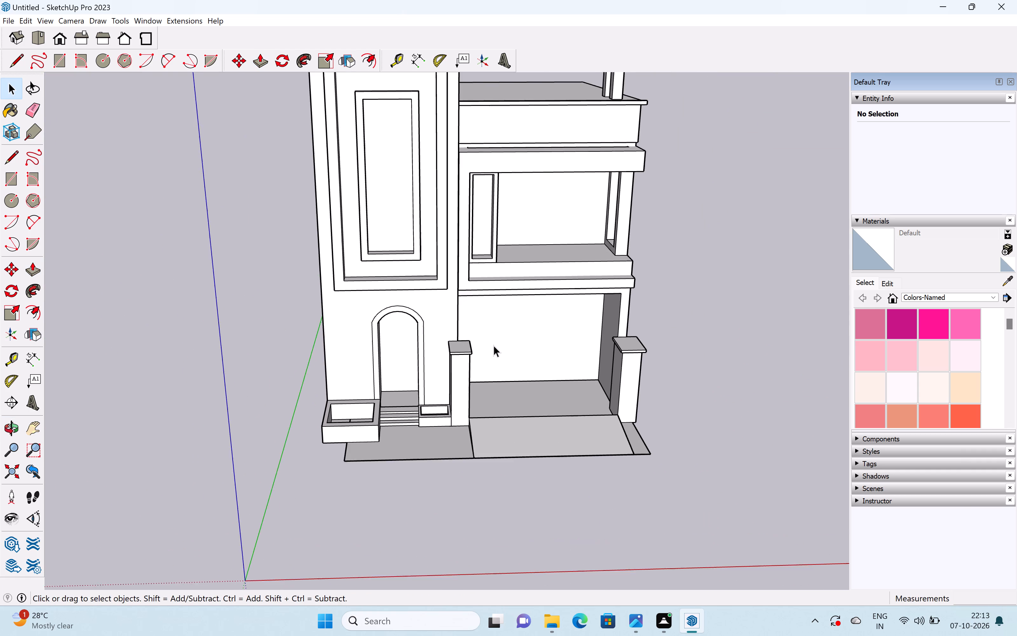
middle_click_drag(493, 344, 433, 296)
scroll(435, 295, "down", 3)
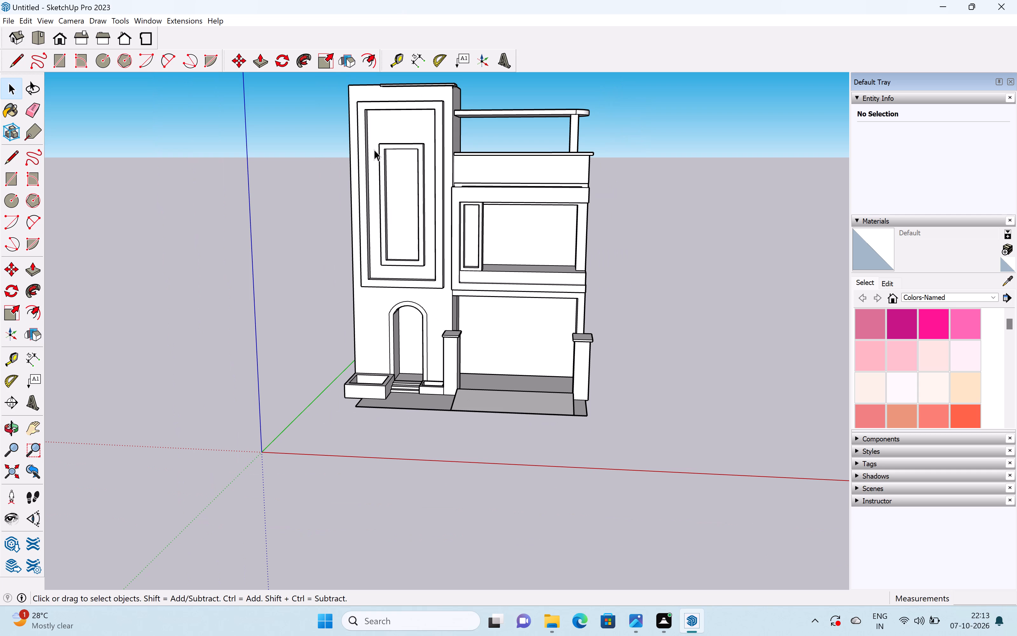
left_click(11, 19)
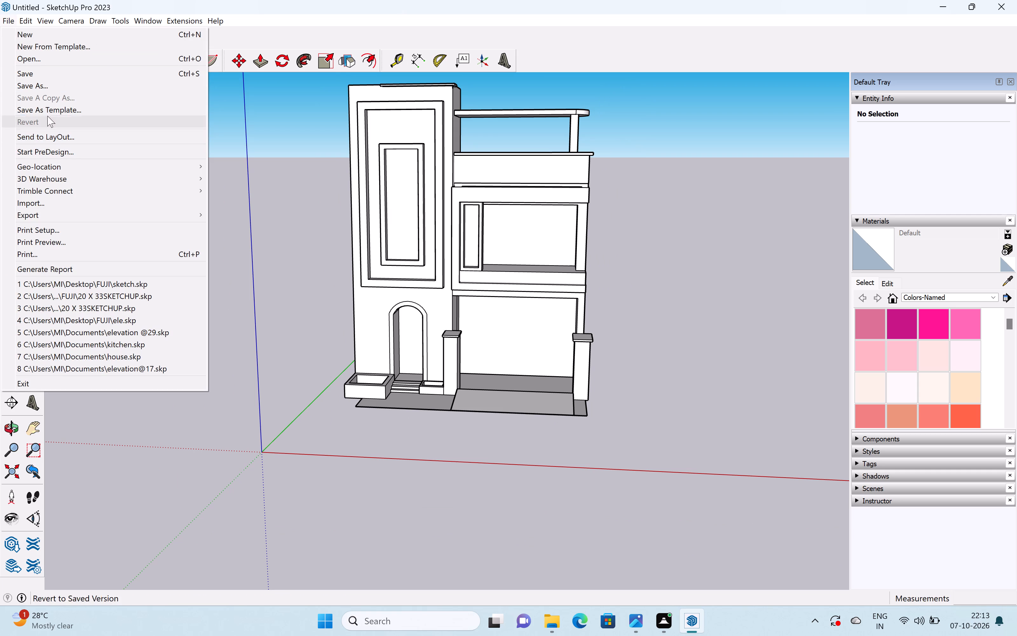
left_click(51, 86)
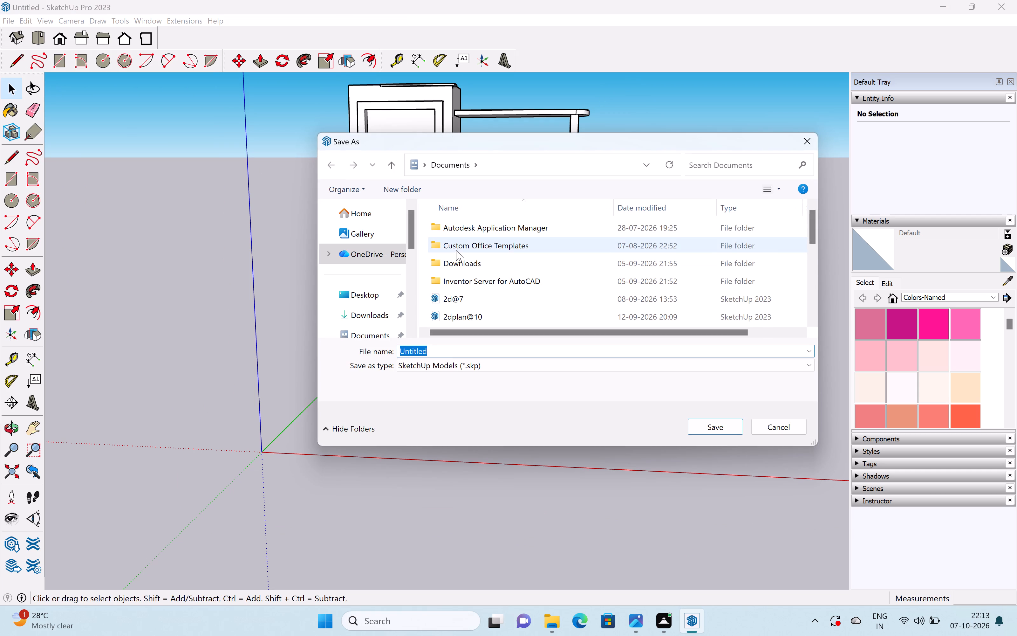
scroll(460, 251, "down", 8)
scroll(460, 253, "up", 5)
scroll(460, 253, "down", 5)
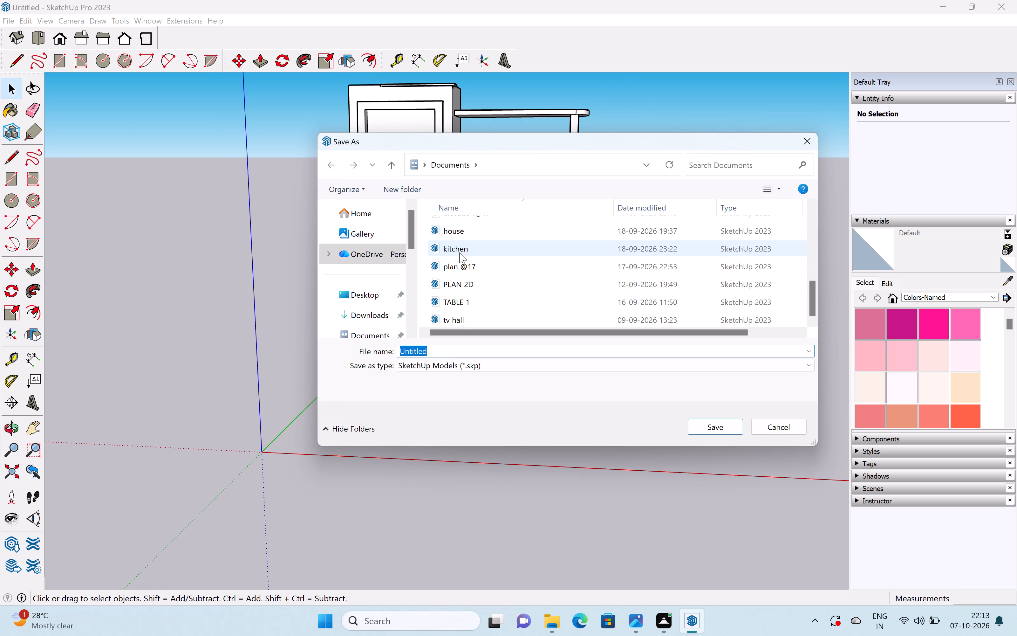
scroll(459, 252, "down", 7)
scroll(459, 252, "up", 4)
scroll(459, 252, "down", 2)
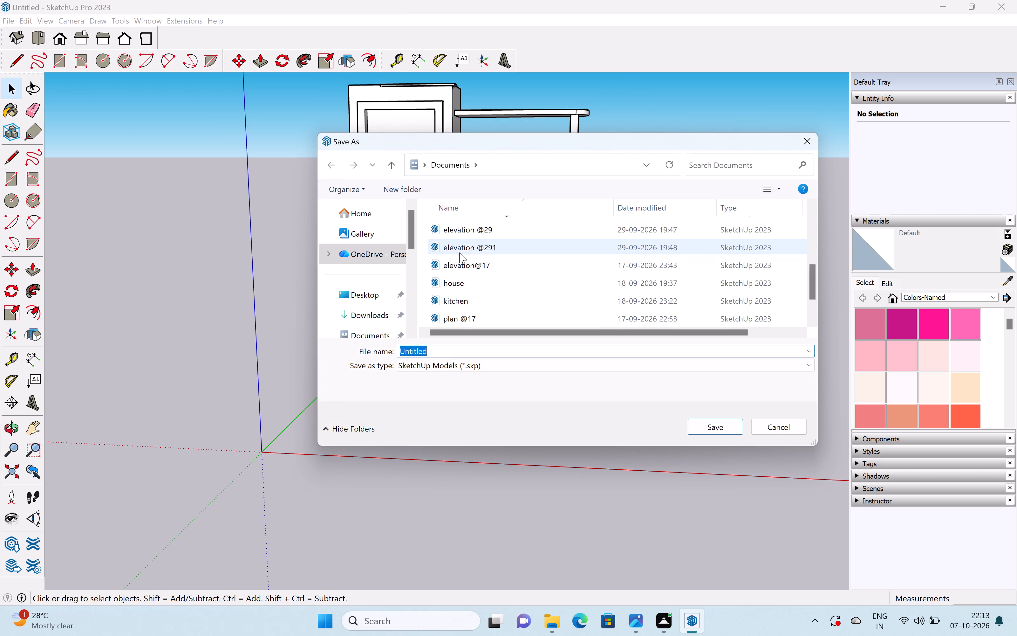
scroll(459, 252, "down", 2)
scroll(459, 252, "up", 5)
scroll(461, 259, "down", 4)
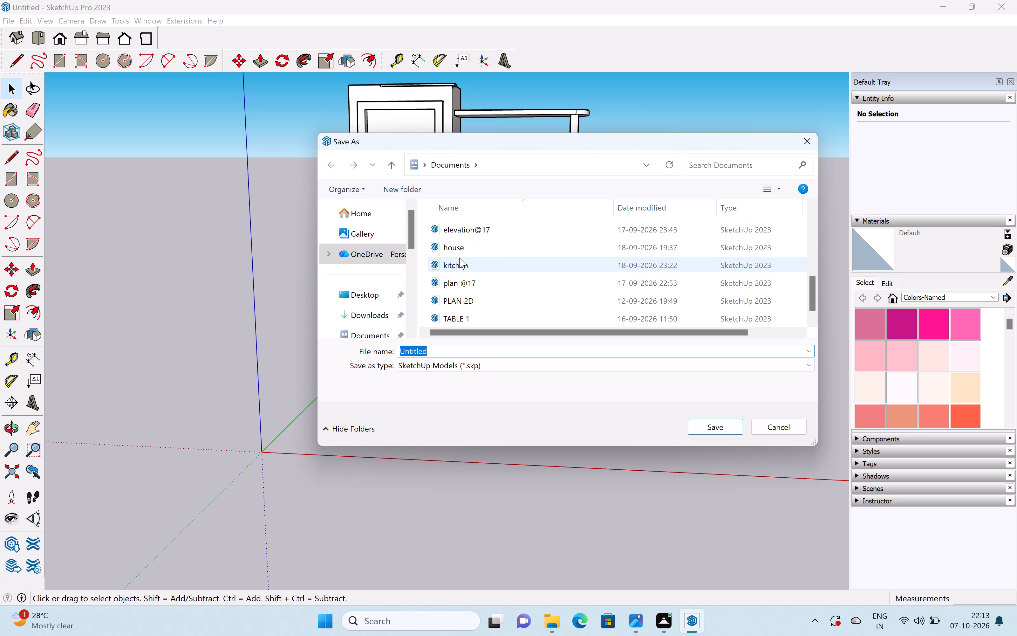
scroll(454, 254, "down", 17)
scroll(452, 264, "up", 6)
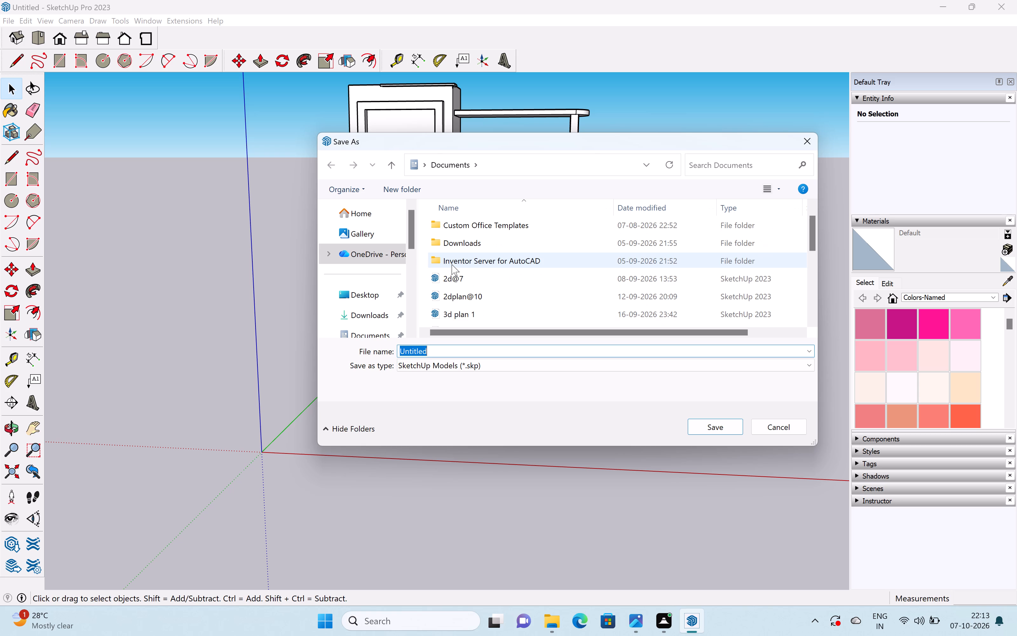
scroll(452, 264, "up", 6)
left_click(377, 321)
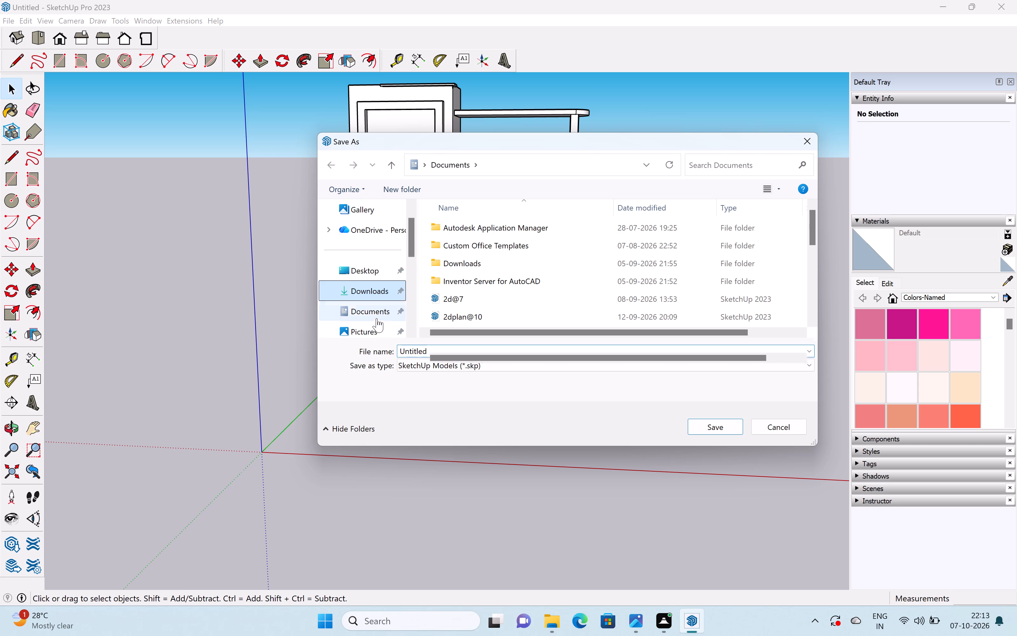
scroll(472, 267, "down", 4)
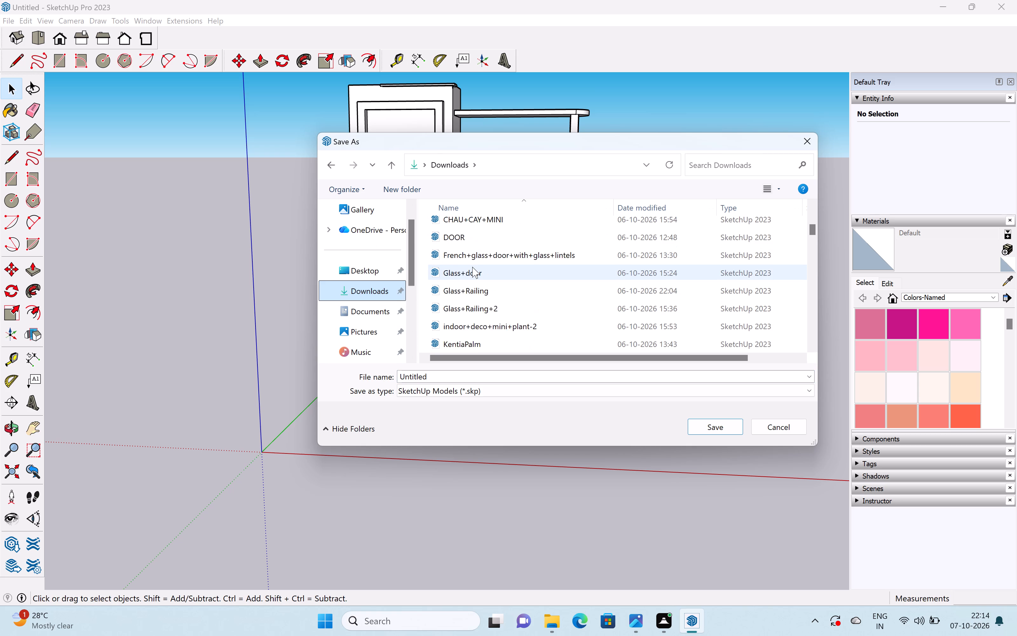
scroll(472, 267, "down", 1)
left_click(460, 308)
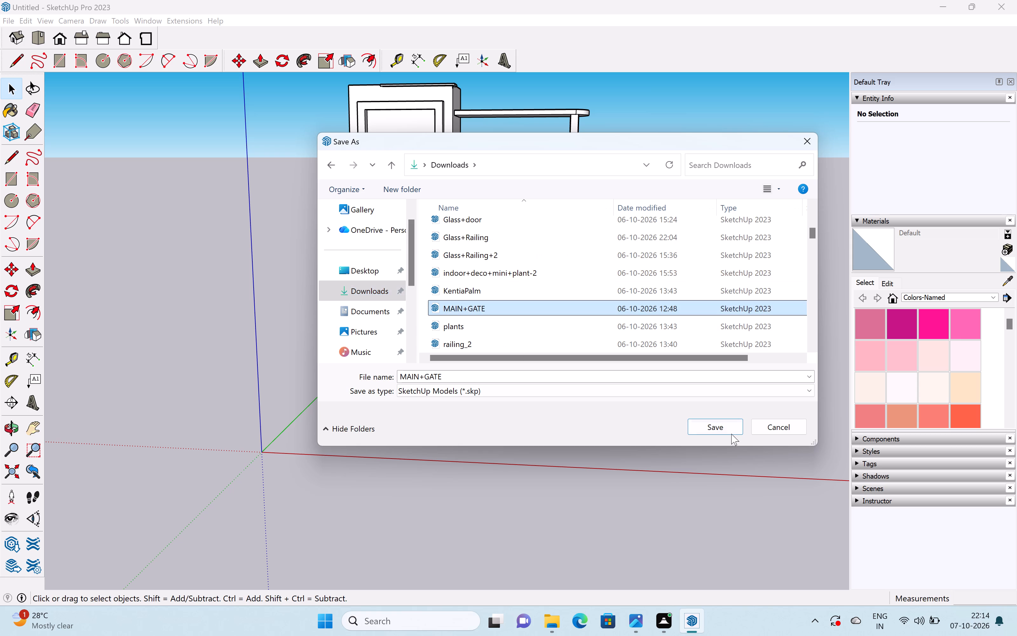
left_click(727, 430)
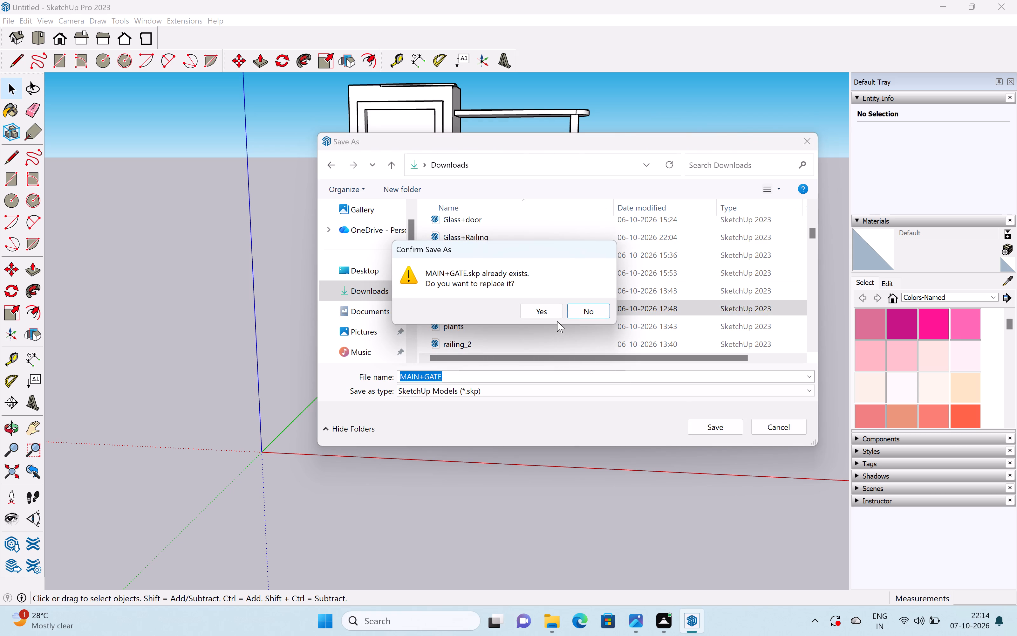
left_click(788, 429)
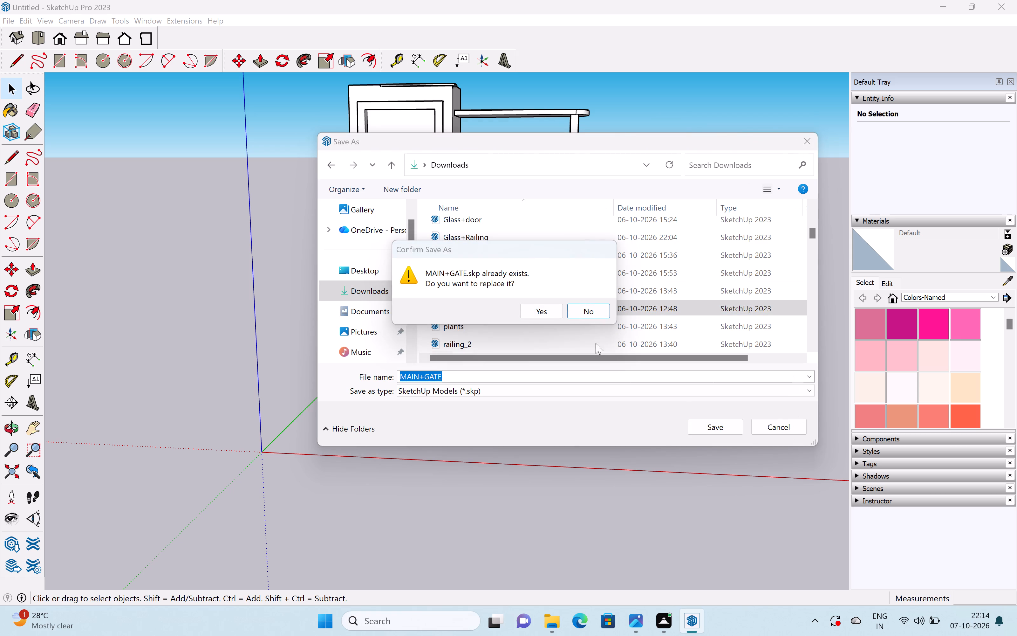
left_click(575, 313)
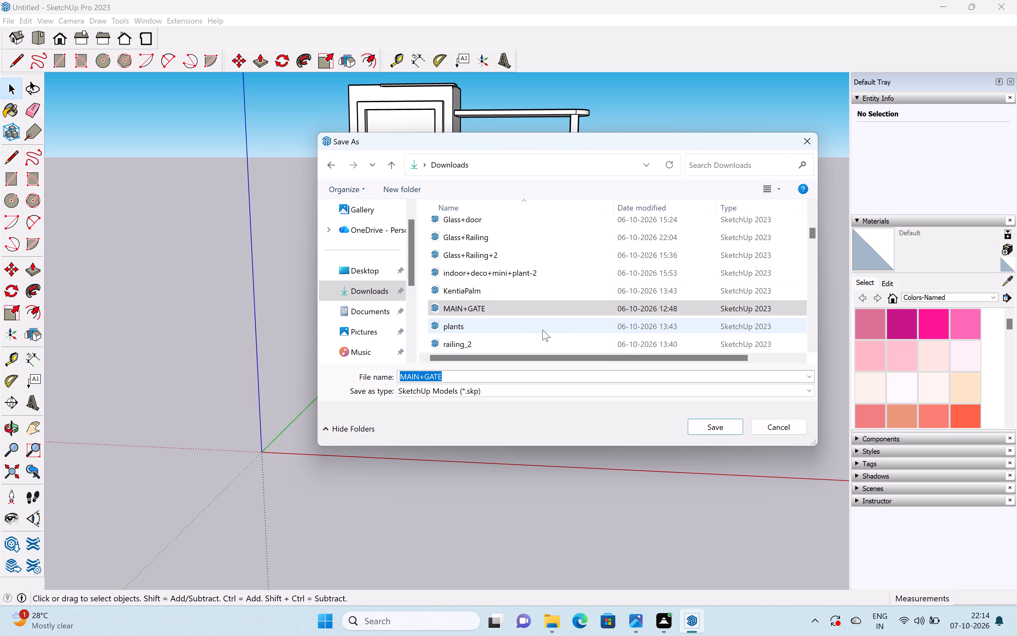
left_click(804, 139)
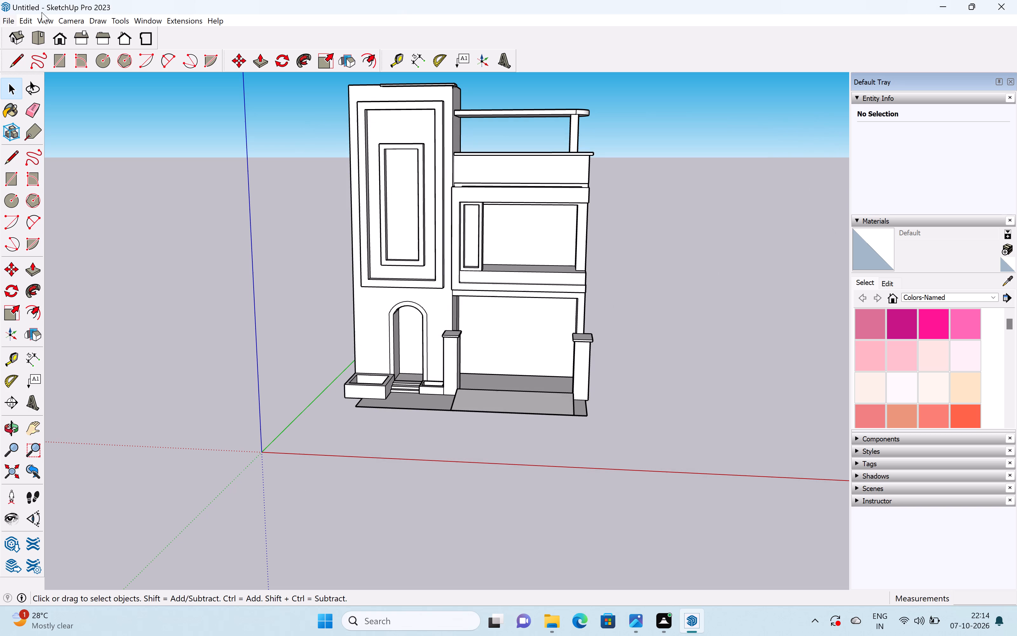
Import the MAIN+GATE model from the Downloads folder and place it on the ground beside the house.
left_click(13, 17)
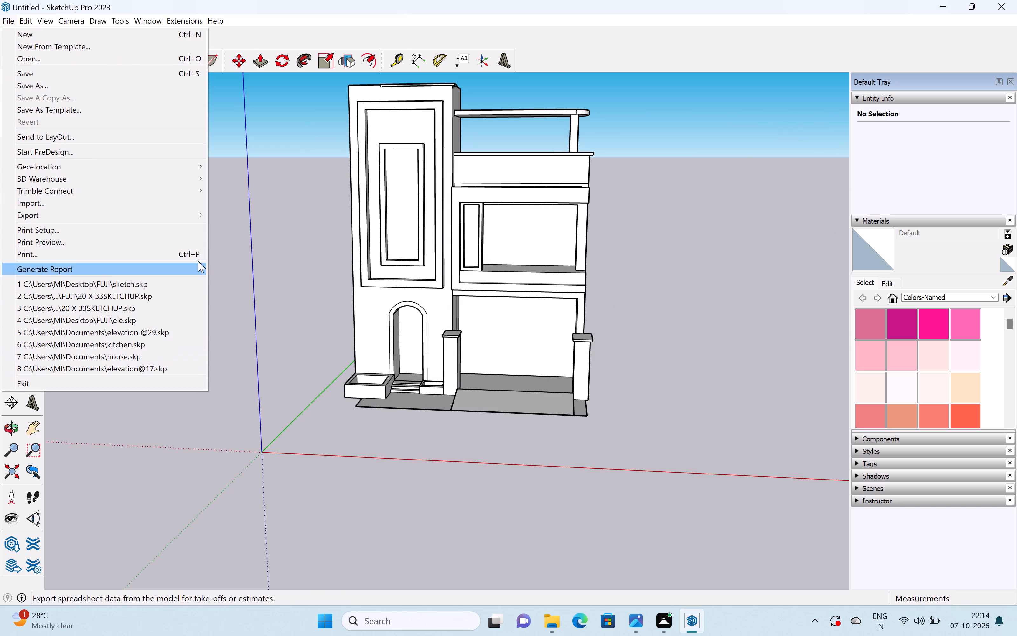
left_click(175, 205)
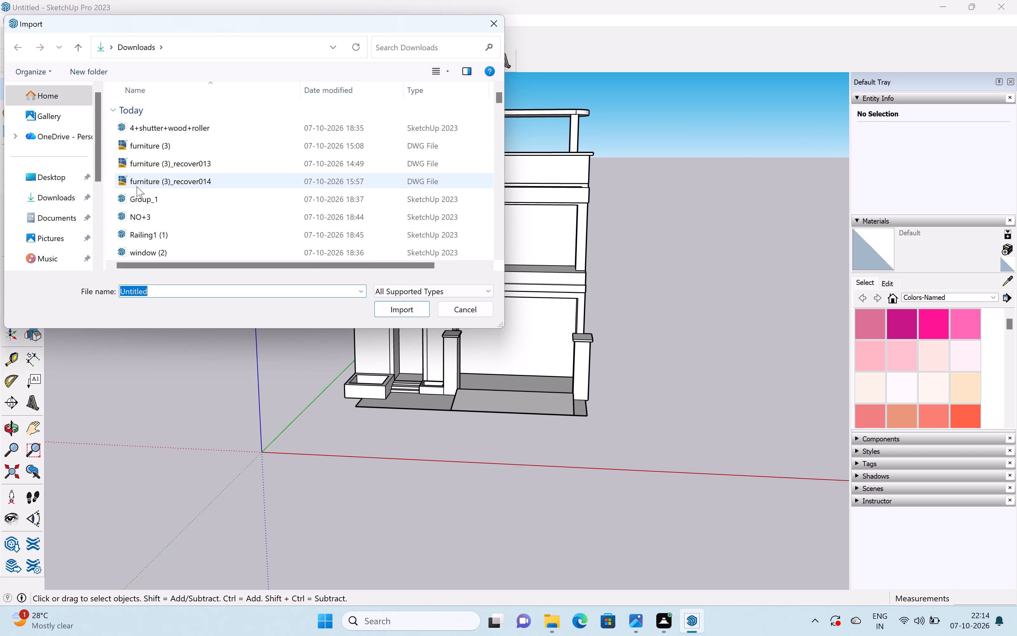
scroll(148, 191, "down", 7)
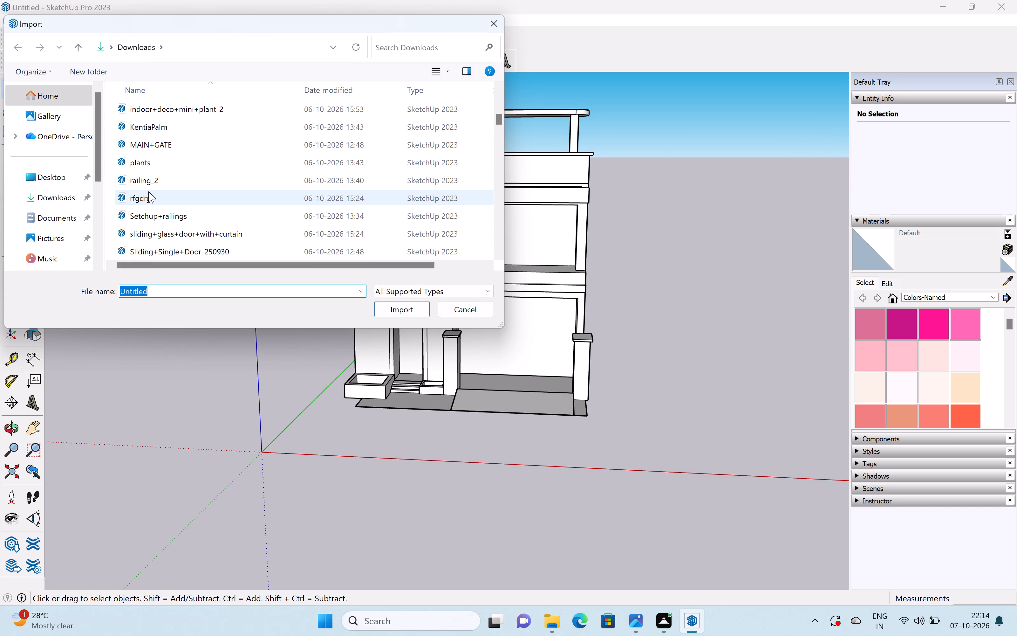
left_click(155, 149)
left_click(392, 311)
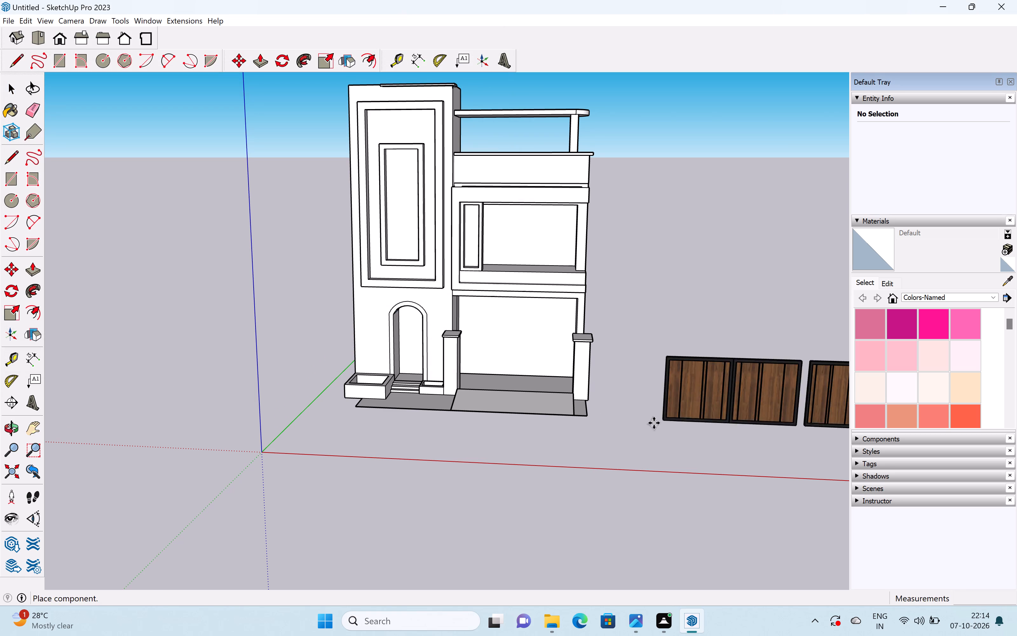
left_click(634, 437)
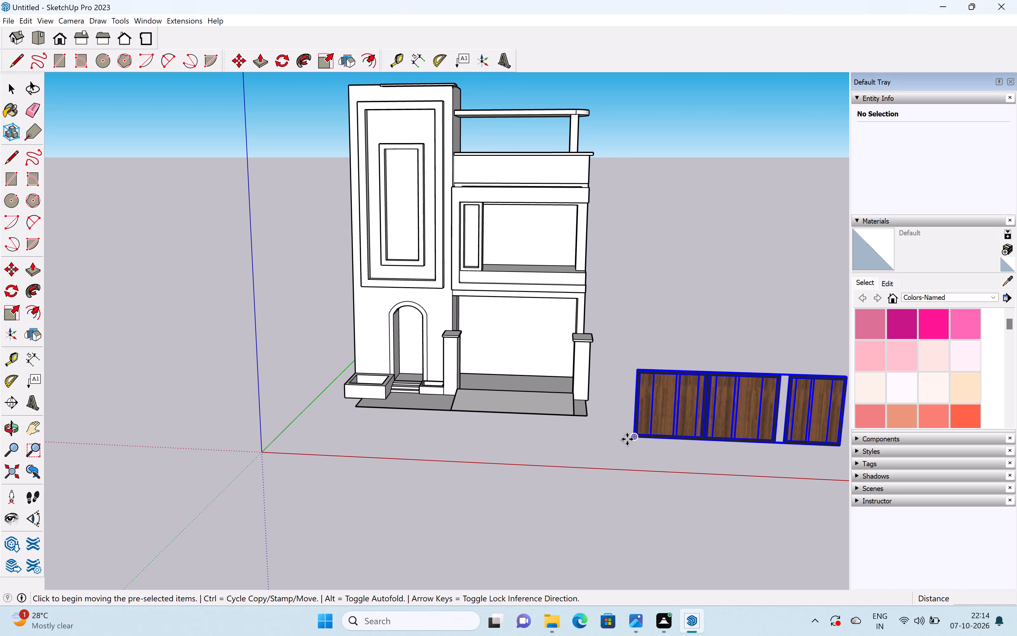
scroll(616, 447, "down", 3)
key("Escape")
middle_click_drag(609, 442, 552, 421)
key("space")
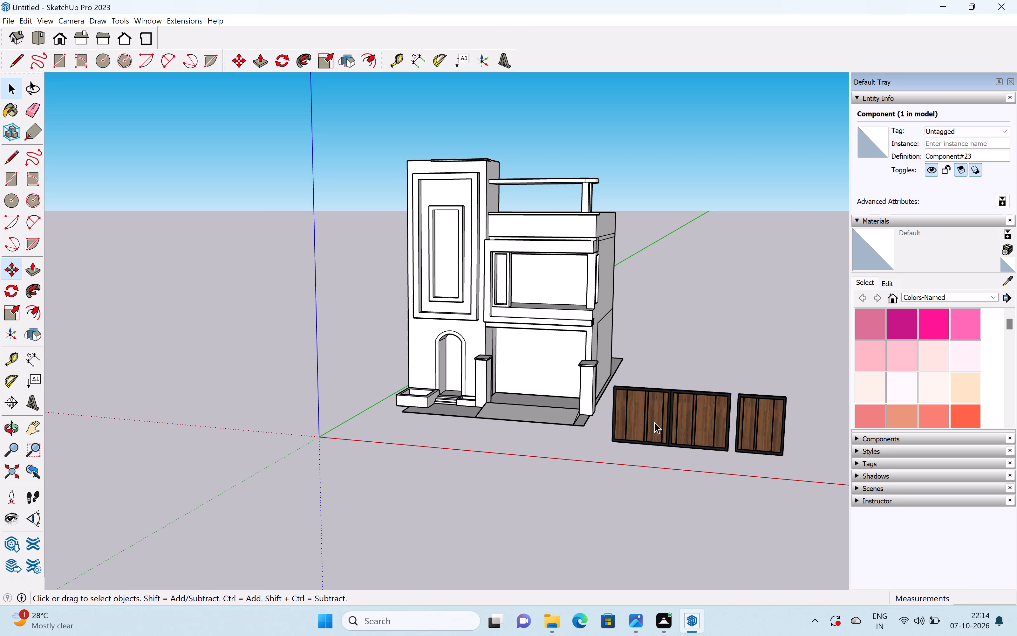
Scale the gate component's width along the red axis to about 0.63.
key("s")
middle_click_drag(751, 430, 547, 433)
scroll(547, 433, "up", 1)
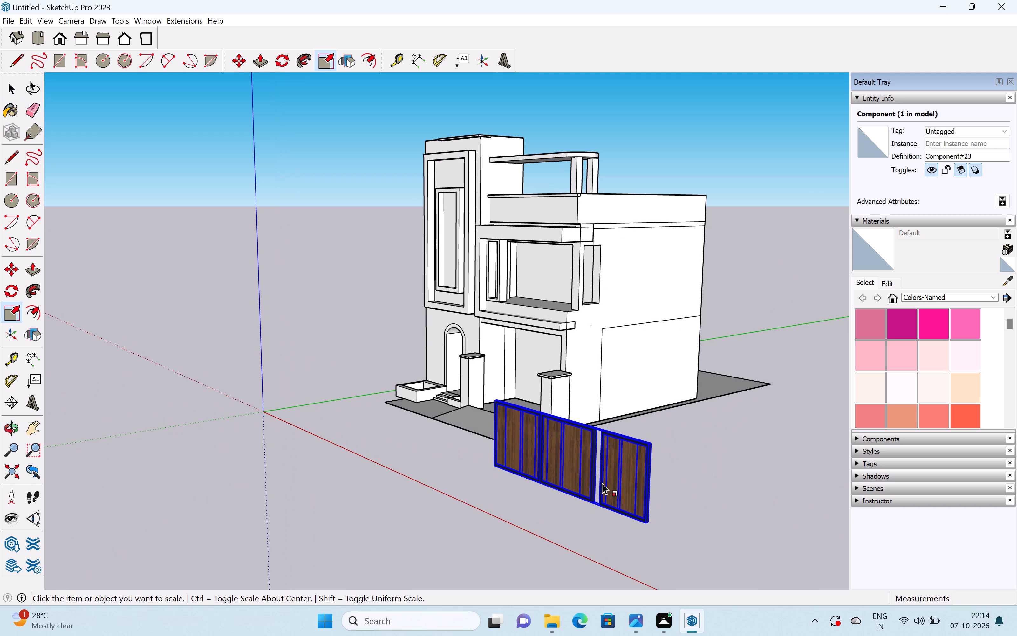
key("s")
scroll(647, 484, "up", 11)
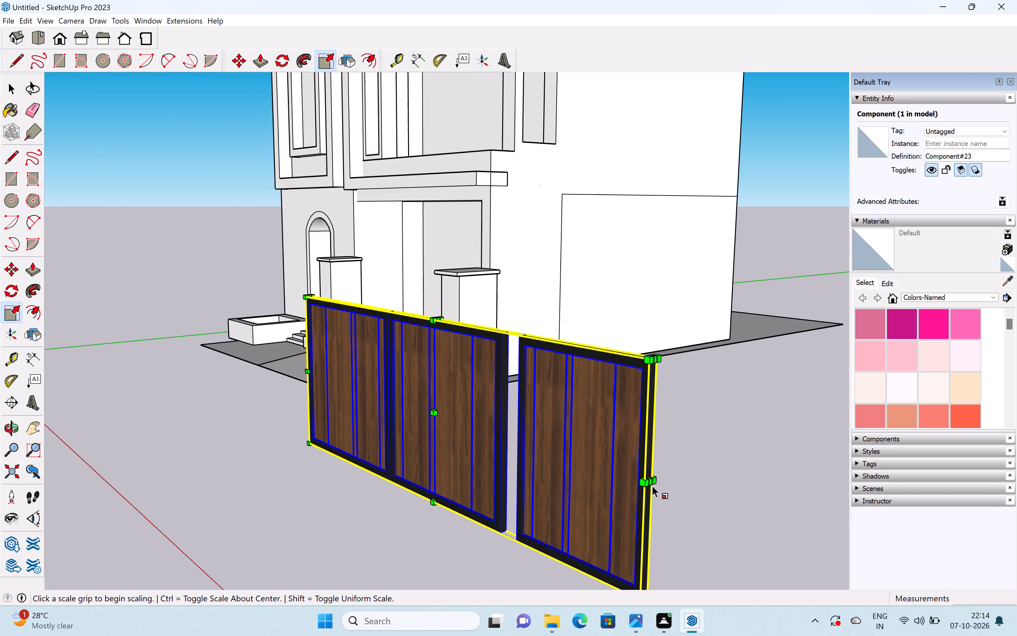
left_click_drag(651, 480, 470, 416)
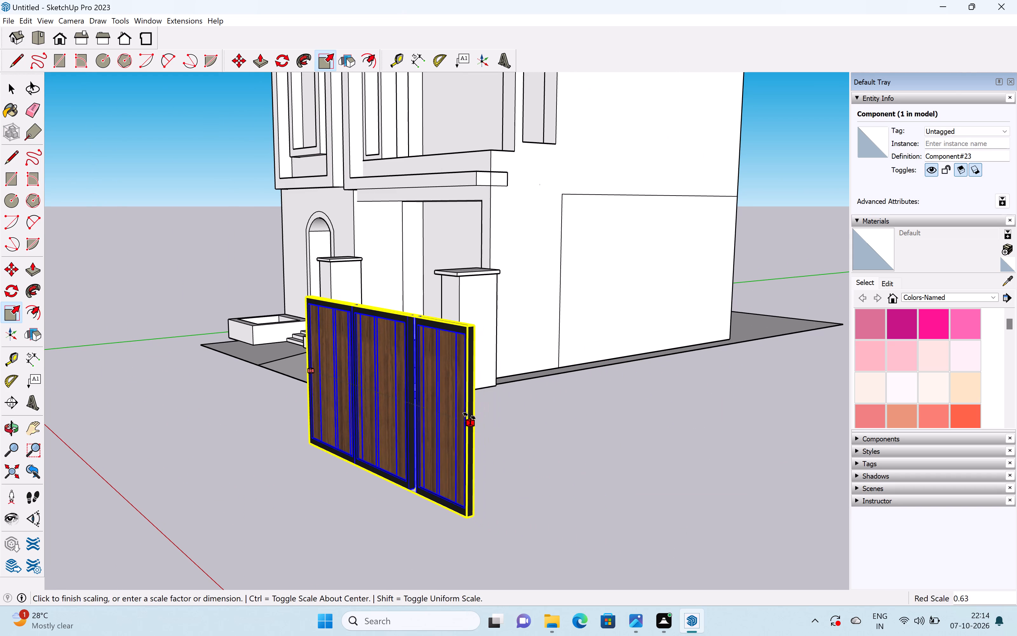
left_click_drag(470, 416, 468, 416)
Lower the gate component's height by scaling its top edge downward along the blue axis.
scroll(495, 429, "down", 4)
middle_click_drag(485, 435, 658, 428)
scroll(631, 377, "up", 4)
middle_click_drag(631, 318, 580, 443)
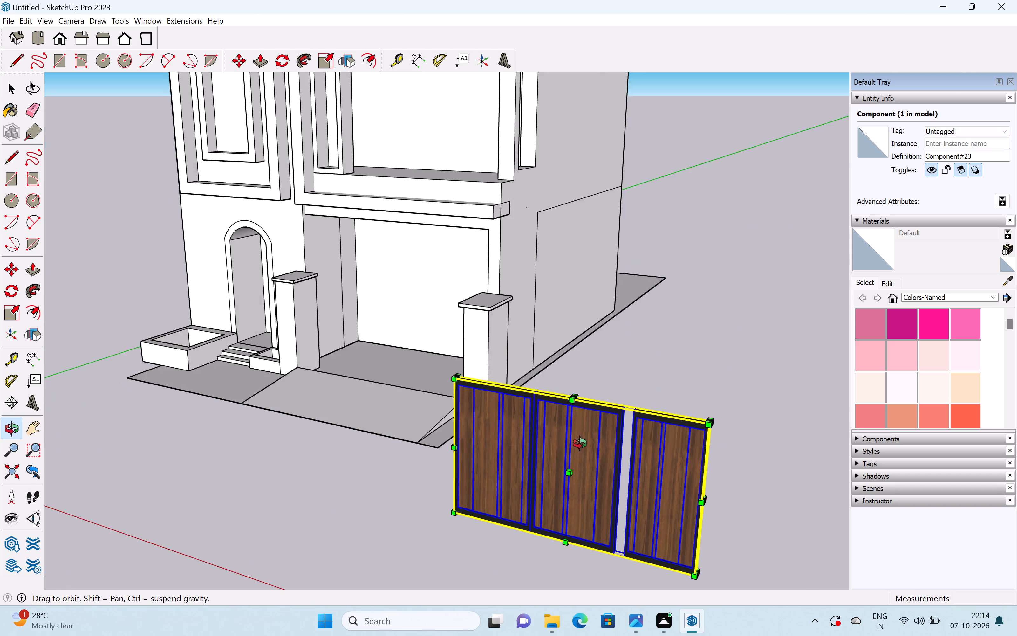
middle_click_drag(580, 443, 580, 445)
middle_click_drag(543, 516, 578, 386, "shift")
scroll(560, 471, "up", 1, "shift")
scroll(585, 388, "up", 4)
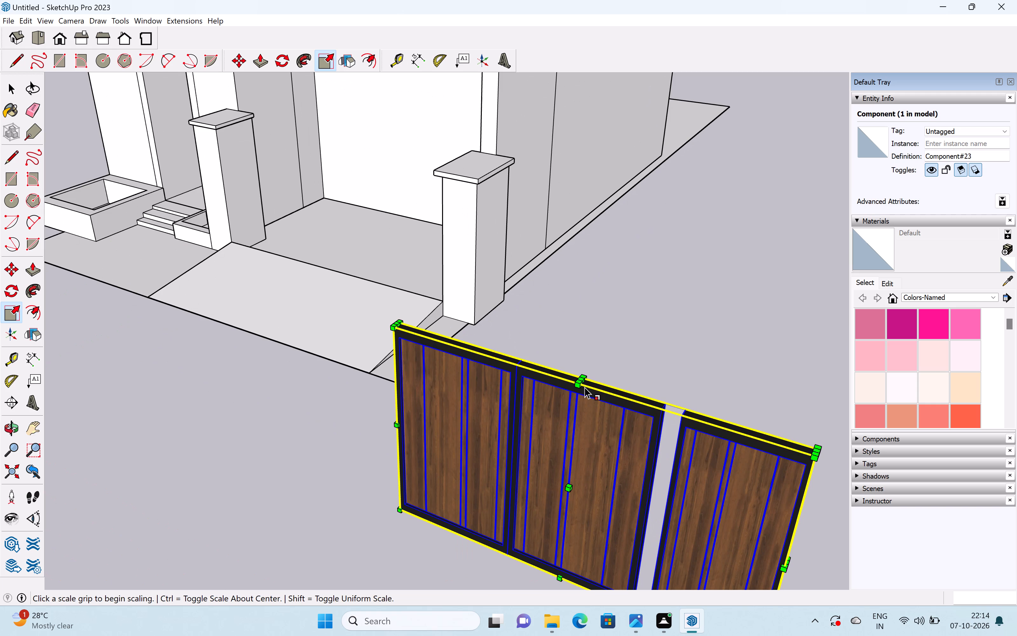
left_click_drag(579, 379, 573, 437)
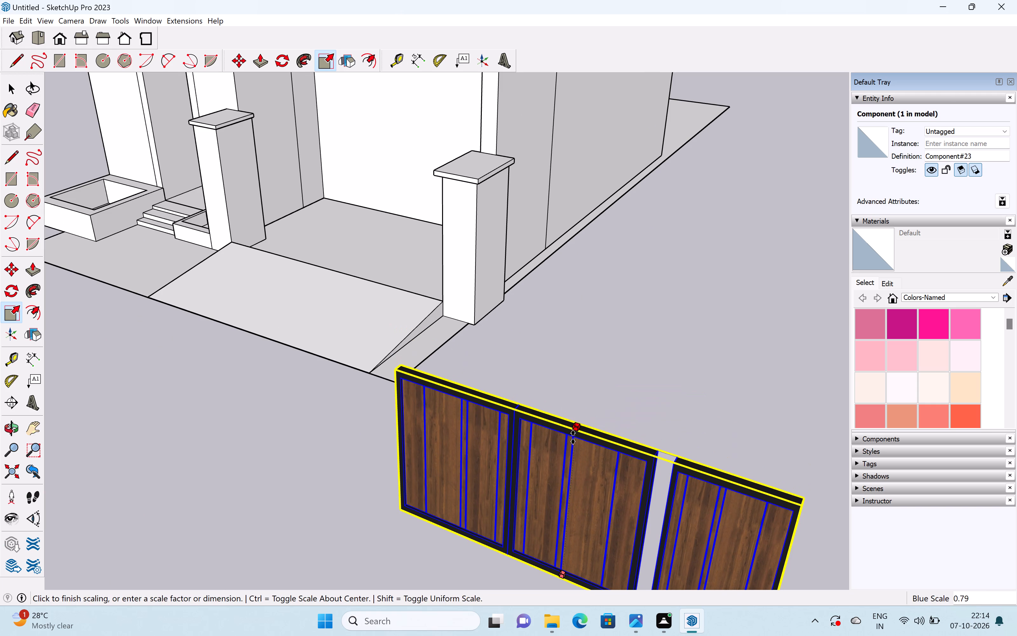
left_click_drag(573, 437, 567, 460)
scroll(559, 452, "down", 3)
left_click(599, 387)
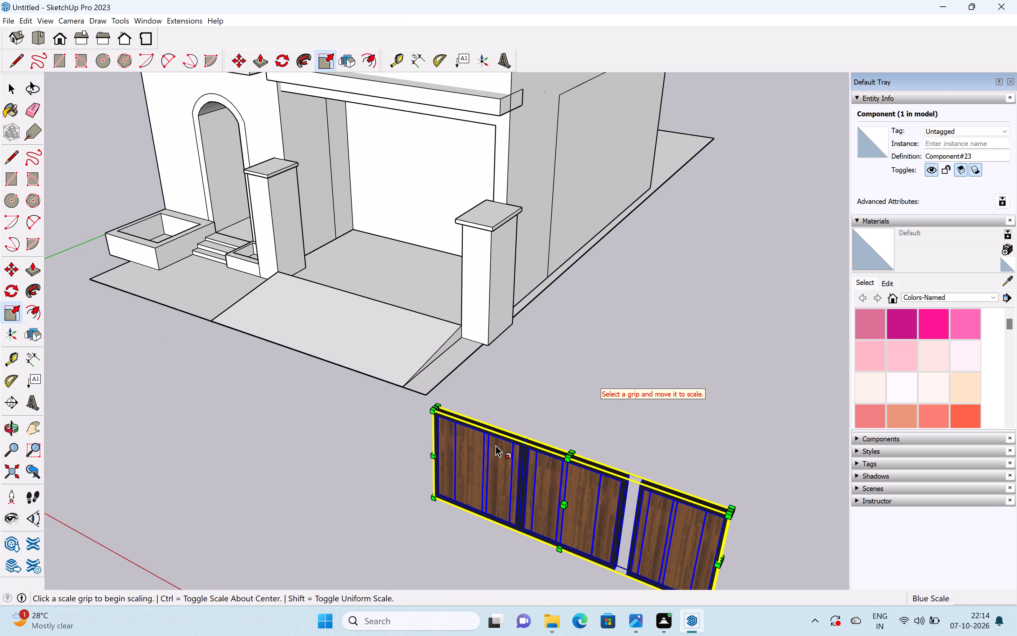
key("space")
Move the gate about 19' 10 1/2" by its lower corner to the entrance-side pillar's inner corner at the top of the ramp.
middle_click_drag(499, 453, 633, 415)
scroll(632, 411, "down", 3)
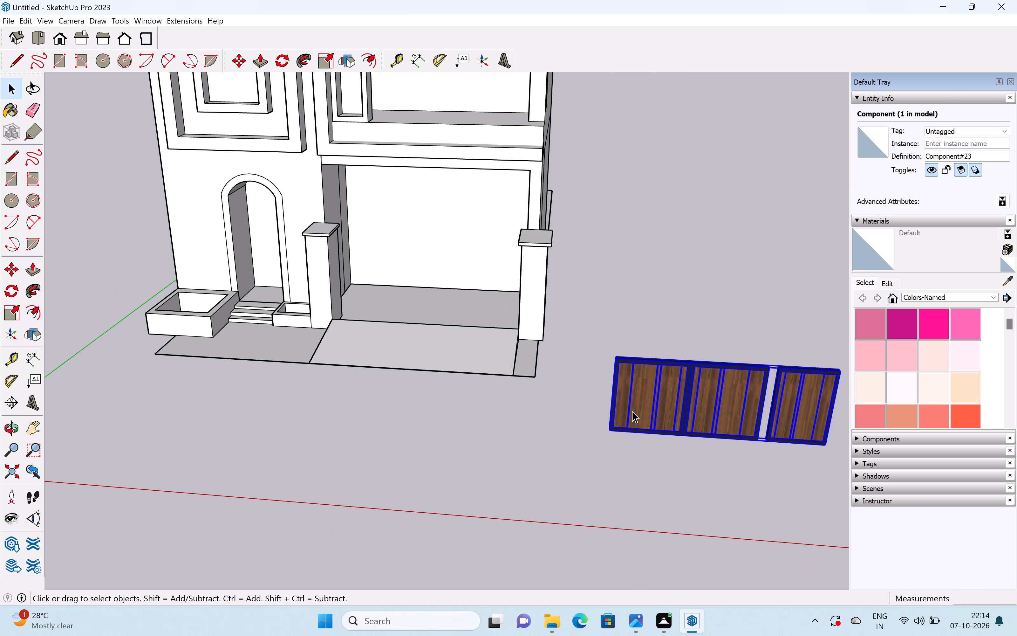
key("m")
left_click_drag(609, 432, 596, 428)
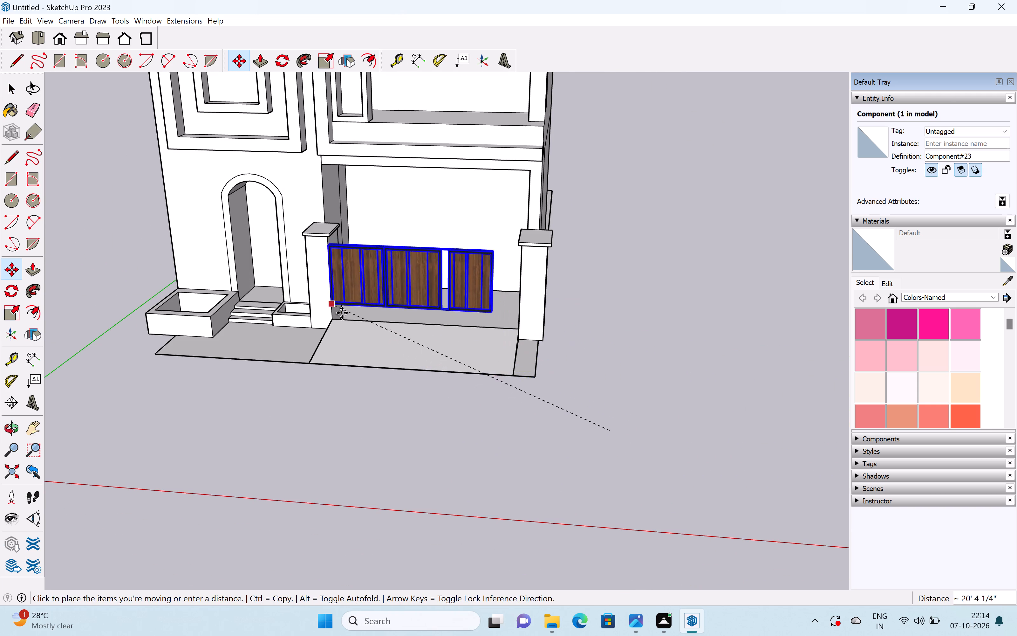
scroll(342, 313, "up", 8)
left_click(325, 324)
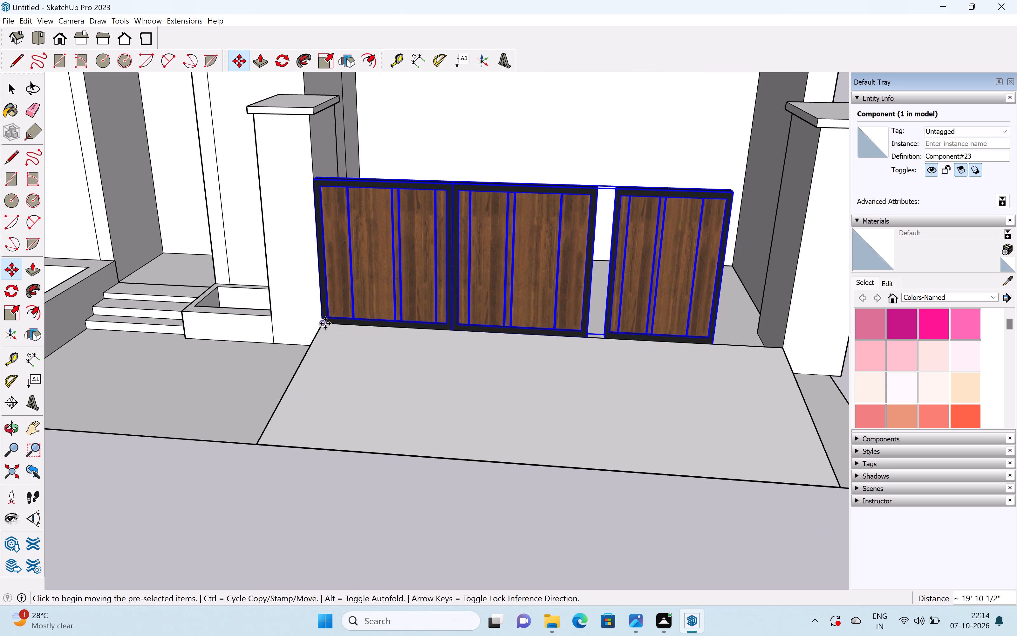
key("space")
Stretch the gate along the red axis by about 1.17 so it spans the driveway opening to the far gate pillar.
middle_click_drag(566, 337, 350, 337)
middle_click_drag(550, 356, 546, 356)
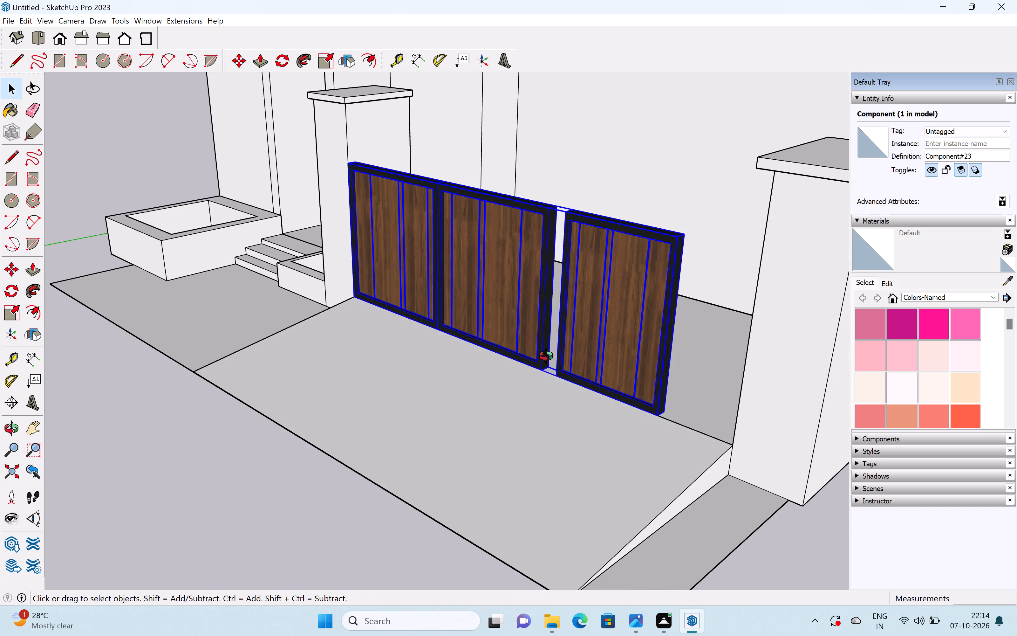
middle_click_drag(546, 356, 451, 356)
scroll(451, 356, "up", 1)
key("s")
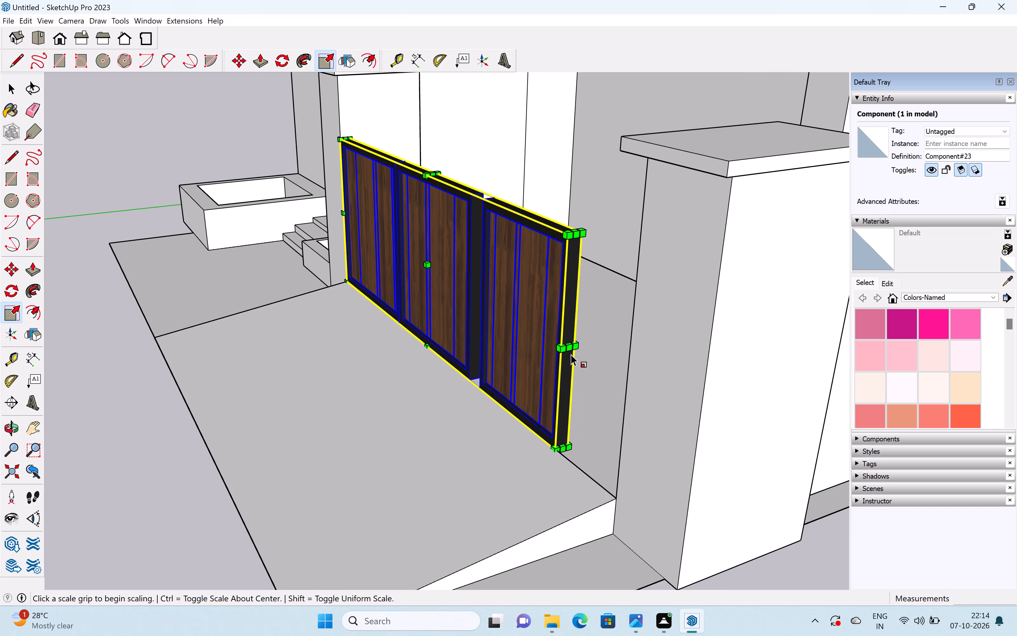
left_click(569, 348)
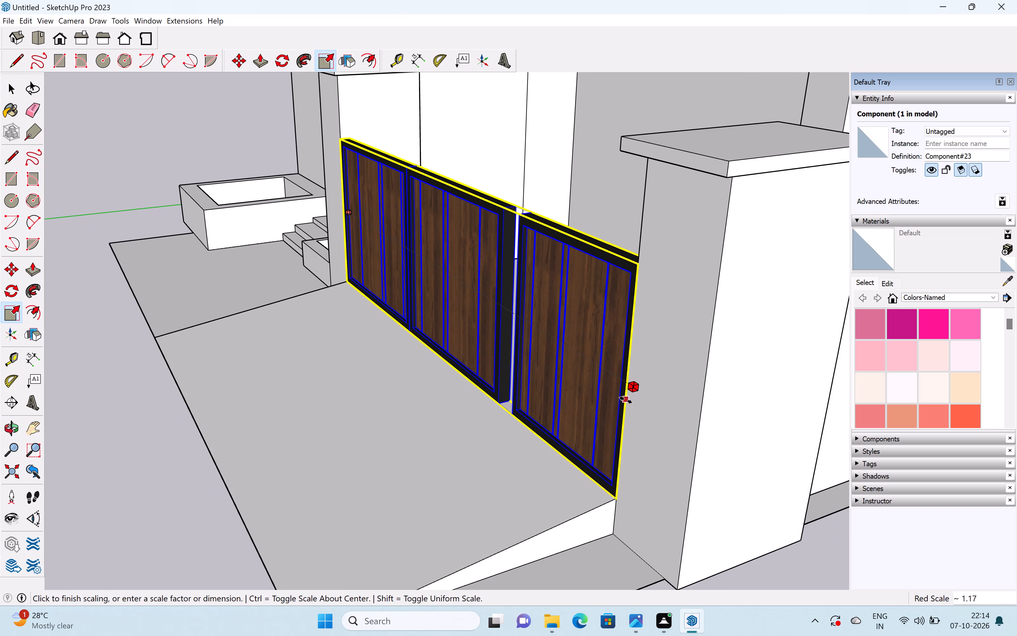
left_click(626, 400)
key("space")
Move the gate about 2 7/16" by its lower corner at the entrance-side pillar, beside the top of the ramp.
scroll(610, 395, "down", 6)
middle_click_drag(384, 388, 902, 372)
scroll(354, 314, "up", 1)
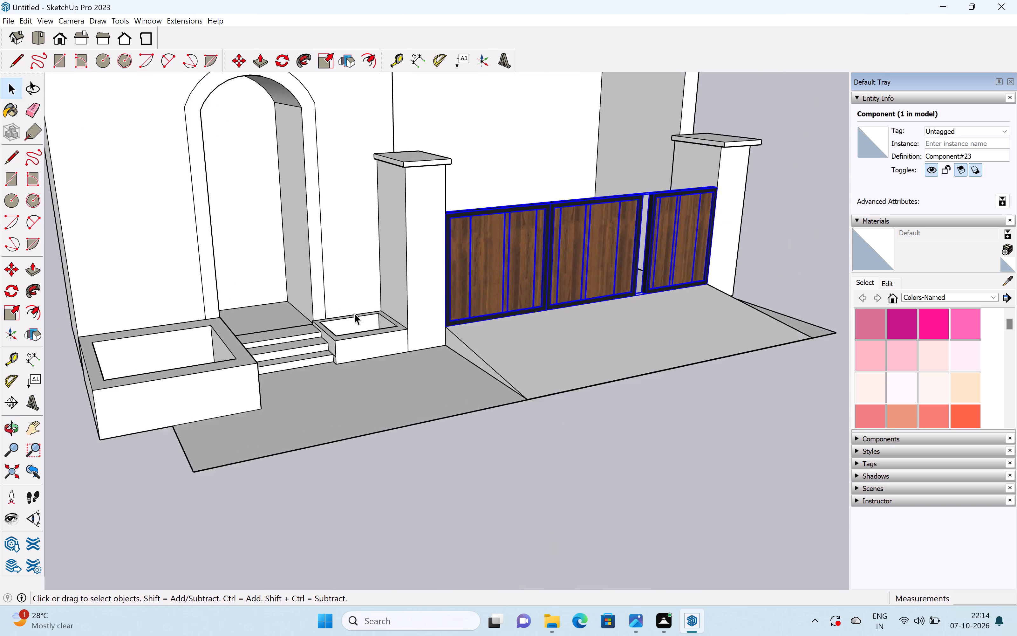
scroll(354, 313, "up", 6)
key("m")
scroll(476, 329, "up", 3)
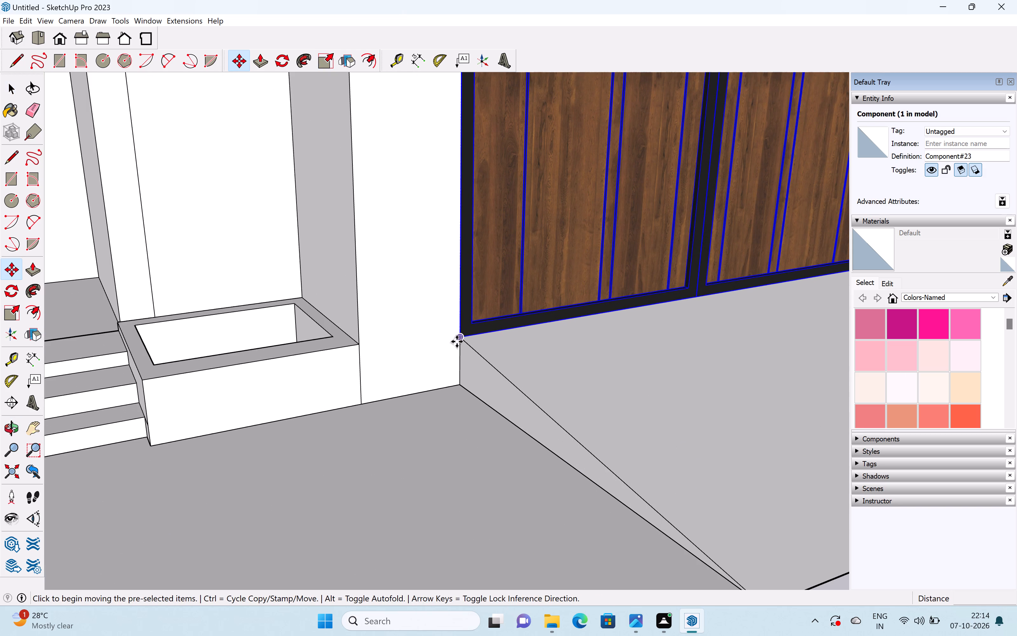
middle_click_drag(482, 331, 413, 352)
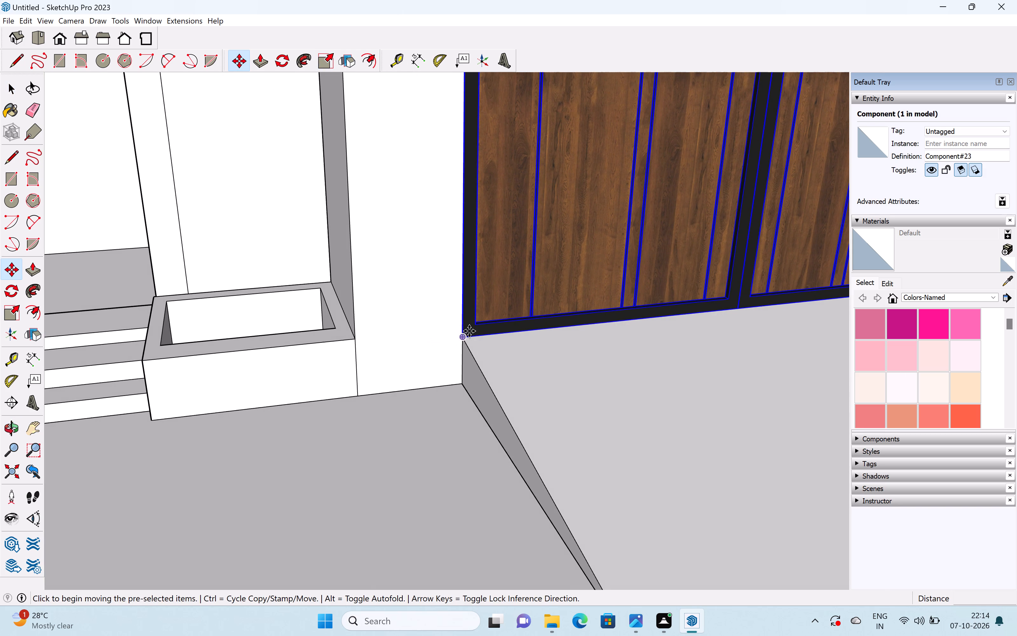
middle_click_drag(483, 337, 401, 356)
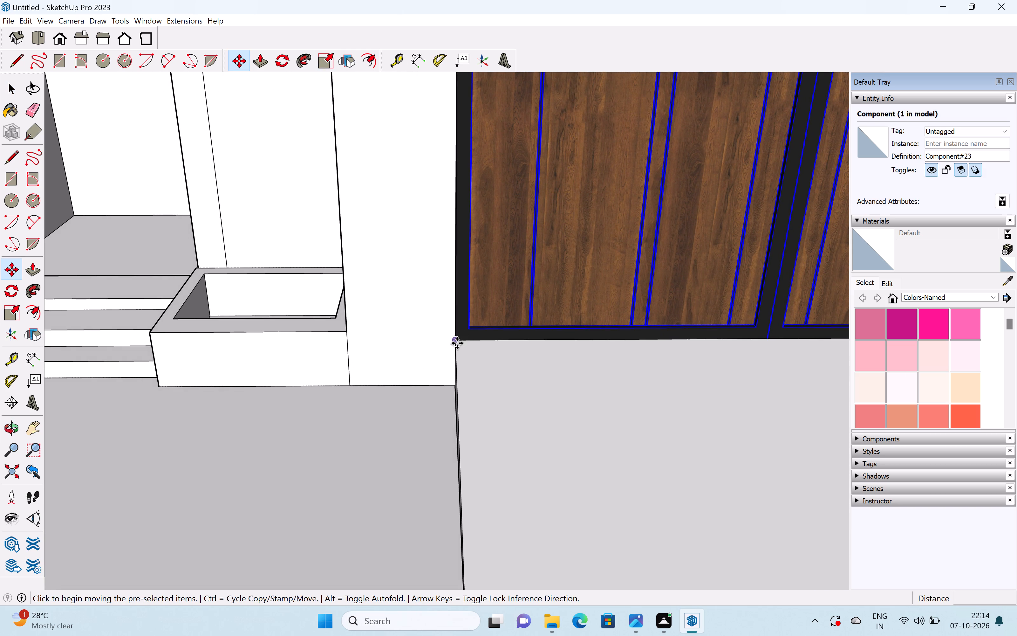
left_click(457, 342)
scroll(460, 335, "up", 9)
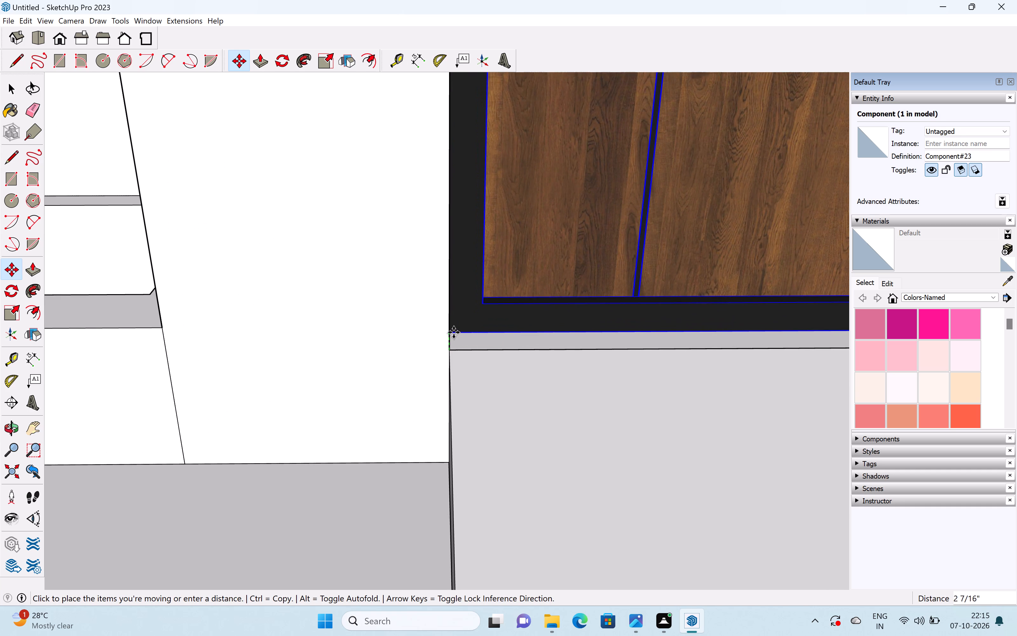
left_click(453, 332)
key("space")
Move the gate about 1 3/16" by its lower front corner onto the ramp's top corner at the entrance-side pillar.
scroll(435, 335, "down", 9)
middle_click_drag(466, 337, 341, 349)
scroll(341, 349, "up", 3)
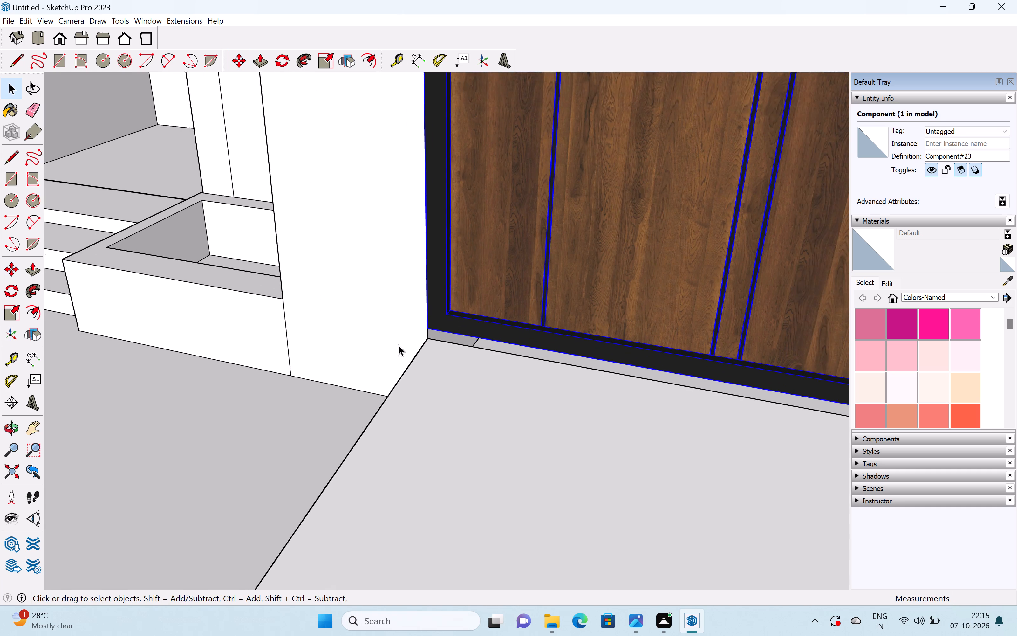
scroll(398, 345, "up", 1)
key("m")
left_click(430, 328)
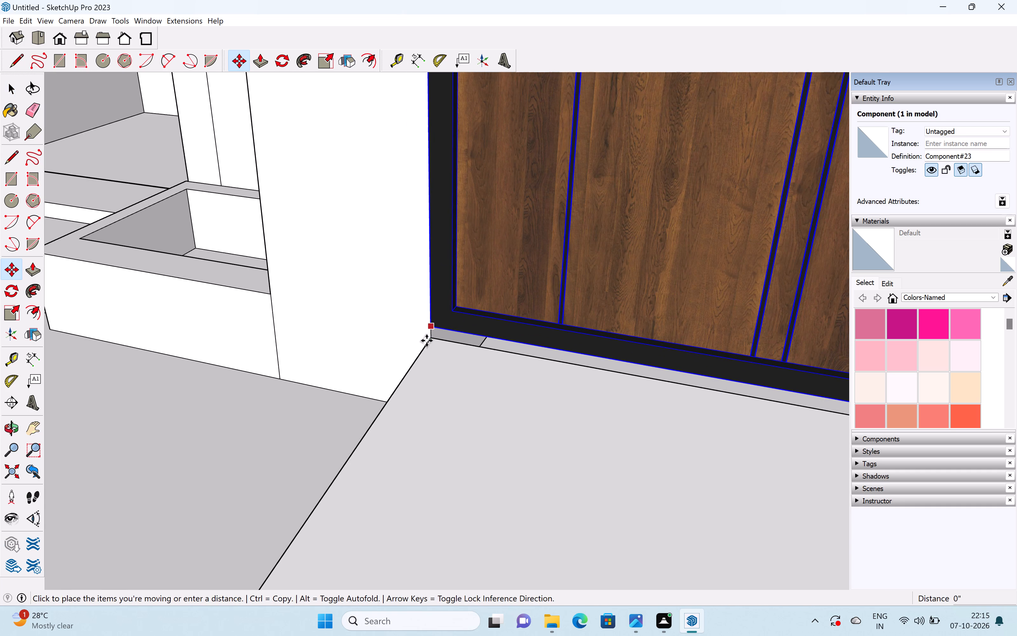
left_click(427, 341)
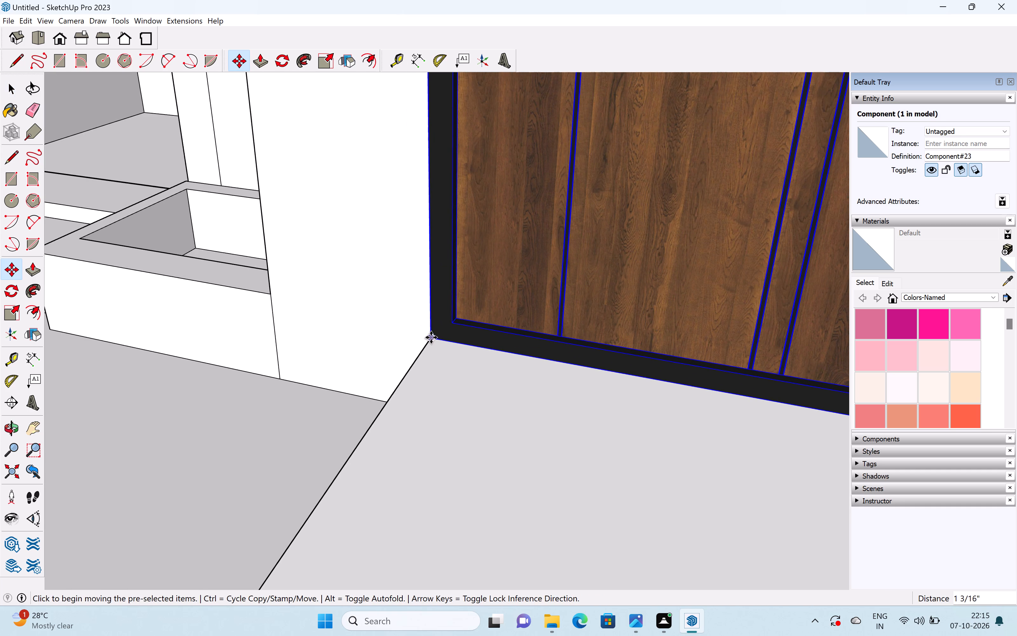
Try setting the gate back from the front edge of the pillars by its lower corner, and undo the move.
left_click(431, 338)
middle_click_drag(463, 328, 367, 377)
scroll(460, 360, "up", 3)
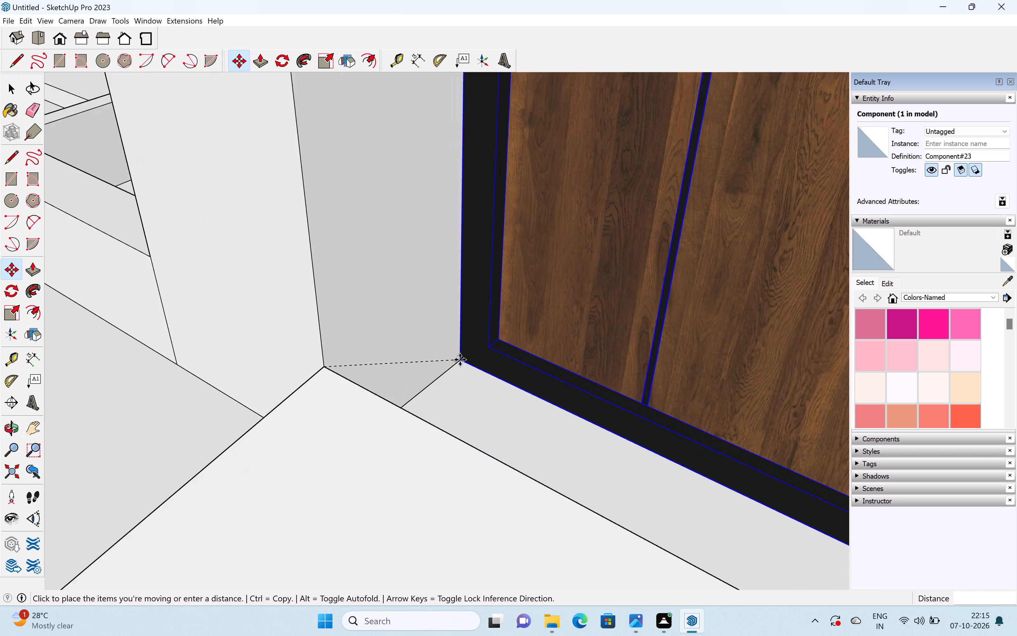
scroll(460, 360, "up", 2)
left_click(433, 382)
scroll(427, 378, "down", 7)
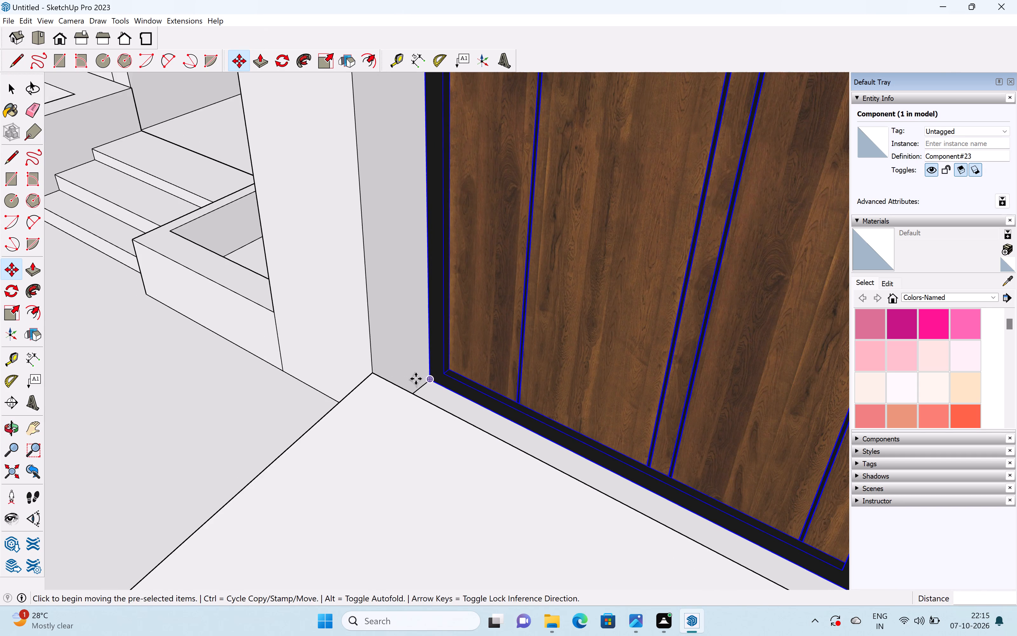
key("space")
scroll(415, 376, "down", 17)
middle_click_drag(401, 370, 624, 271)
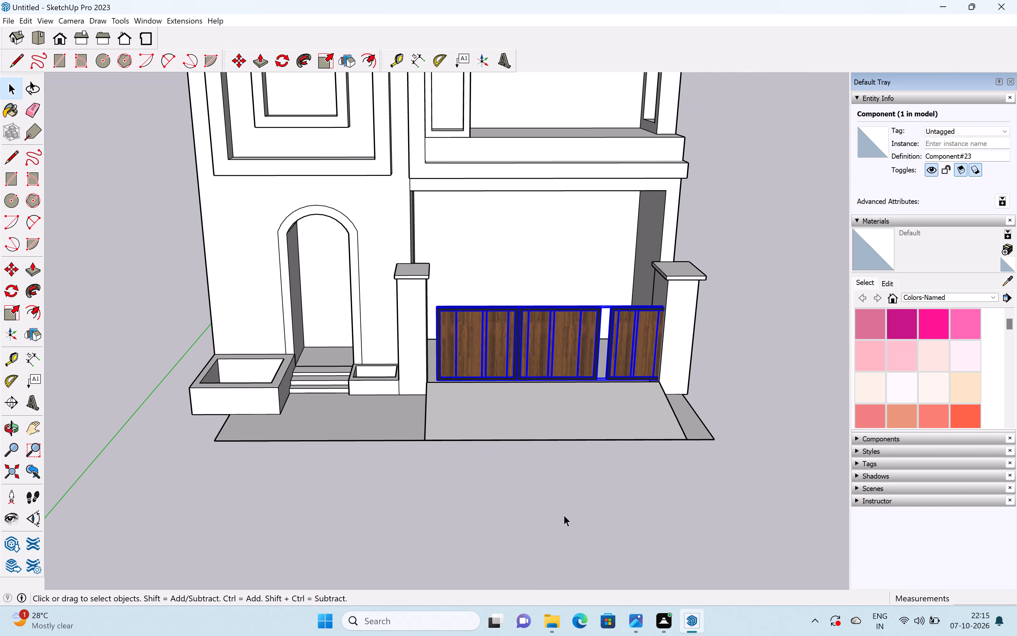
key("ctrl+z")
Examine the gate's position and height between the two pillars from the front of the house.
scroll(512, 395, "up", 5)
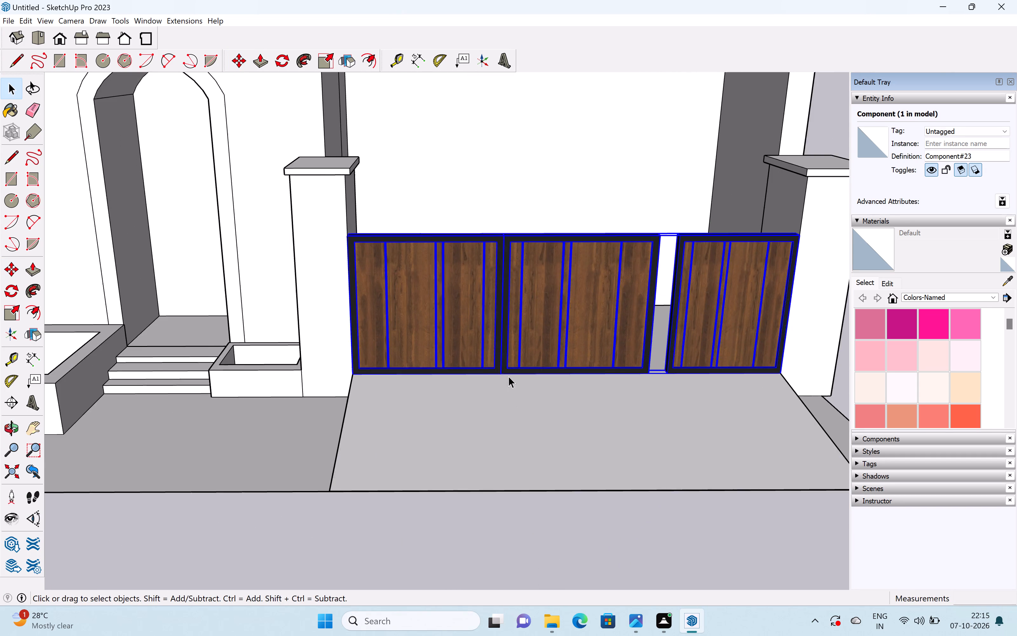
scroll(508, 376, "up", 9)
scroll(433, 339, "down", 16)
left_click(459, 487)
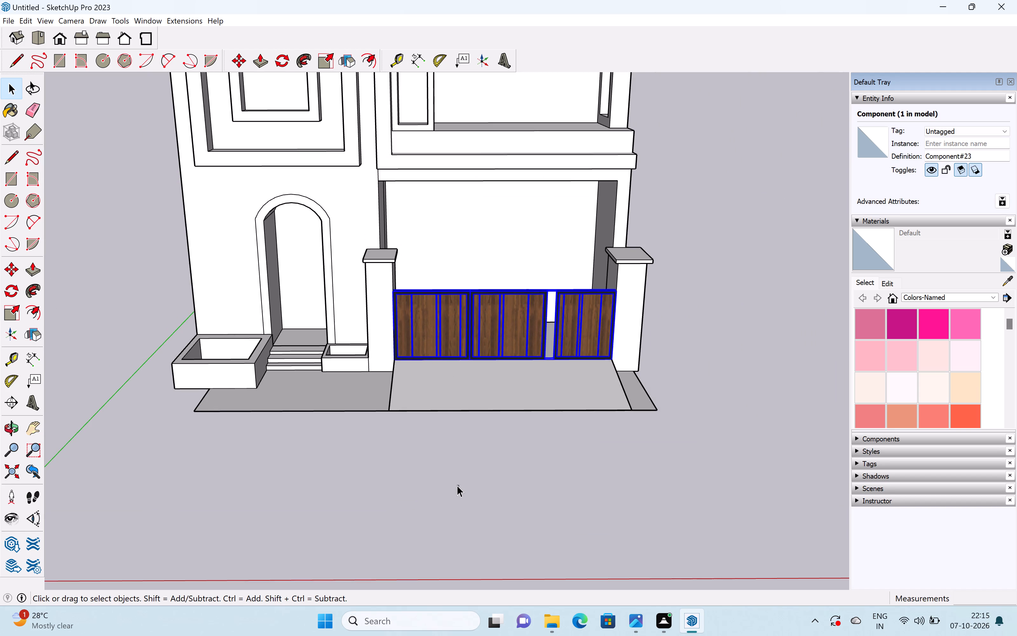
scroll(443, 414, "down", 4)
middle_click_drag(422, 402, 469, 308)
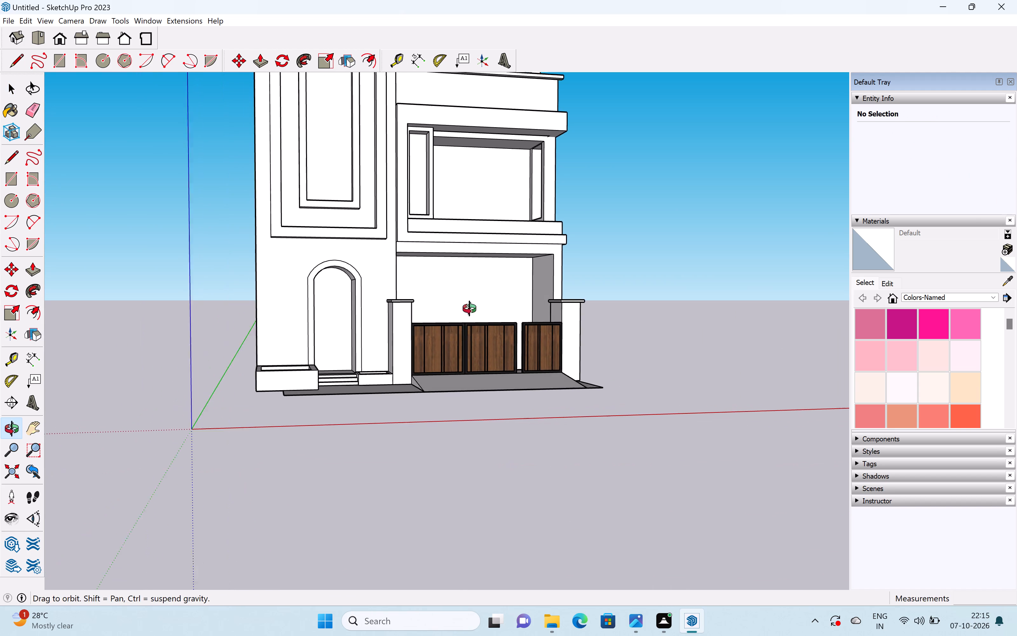
middle_click_drag(469, 308, 413, 314)
middle_click_drag(468, 333, 346, 358)
scroll(346, 358, "up", 5)
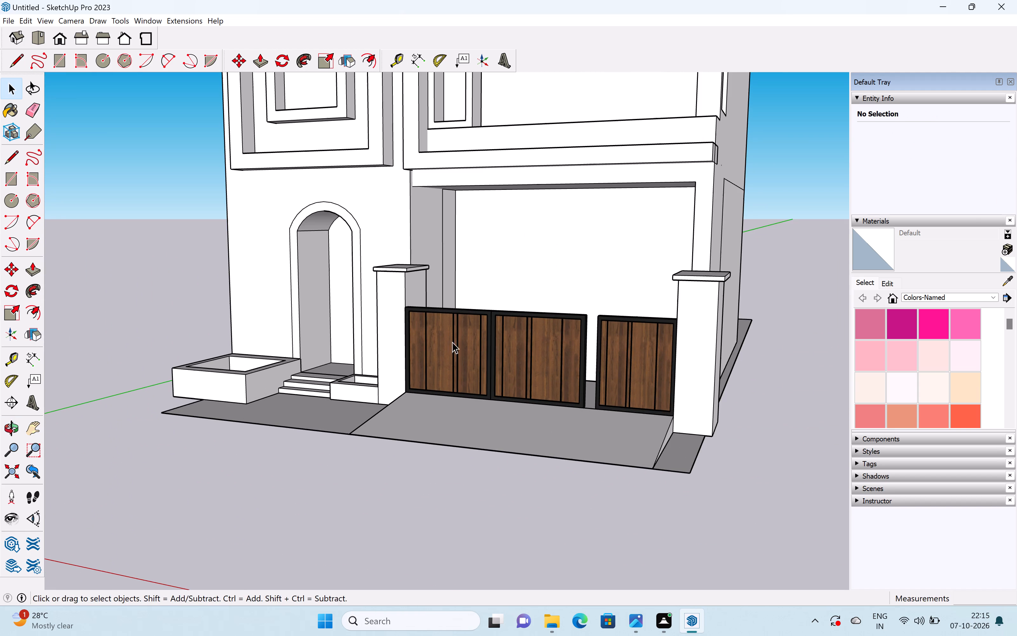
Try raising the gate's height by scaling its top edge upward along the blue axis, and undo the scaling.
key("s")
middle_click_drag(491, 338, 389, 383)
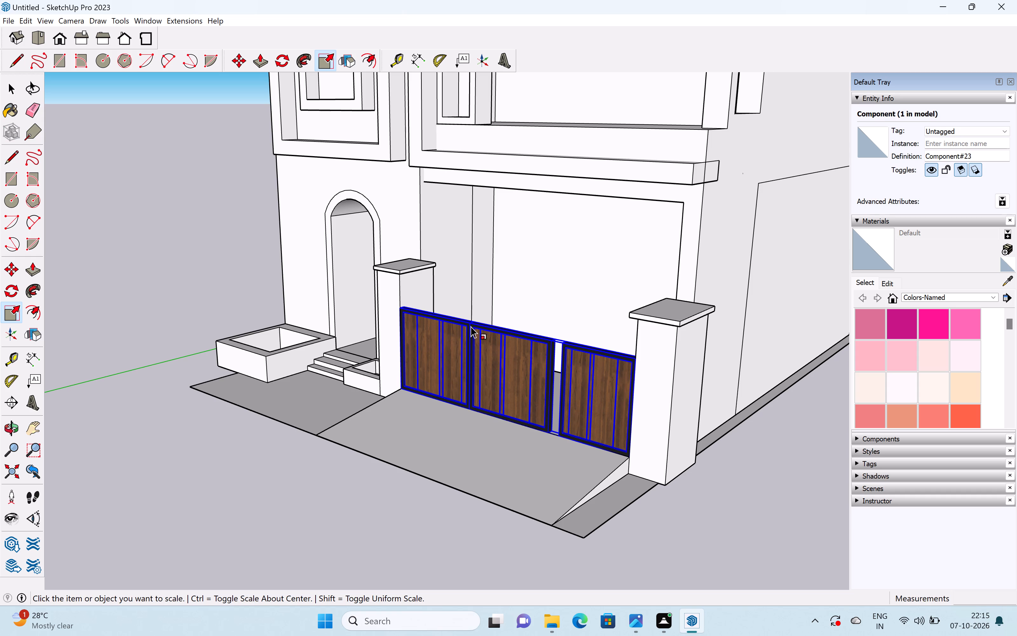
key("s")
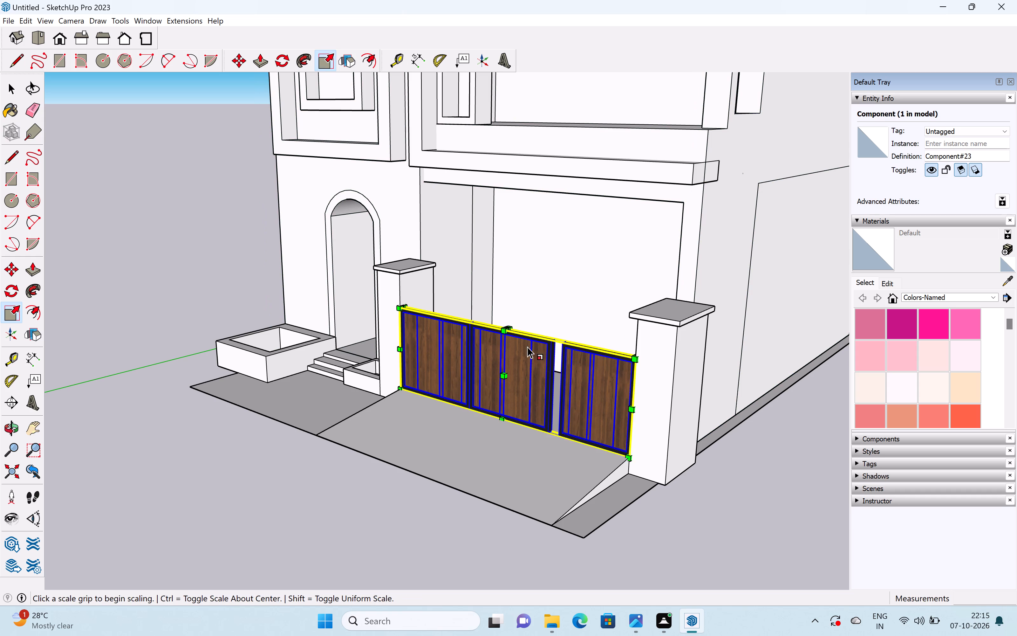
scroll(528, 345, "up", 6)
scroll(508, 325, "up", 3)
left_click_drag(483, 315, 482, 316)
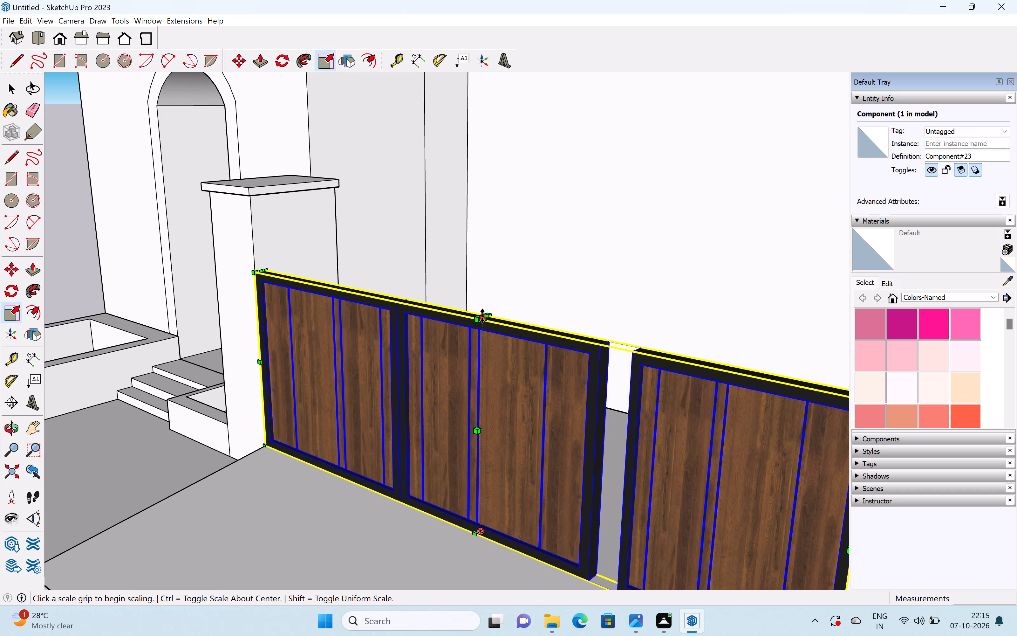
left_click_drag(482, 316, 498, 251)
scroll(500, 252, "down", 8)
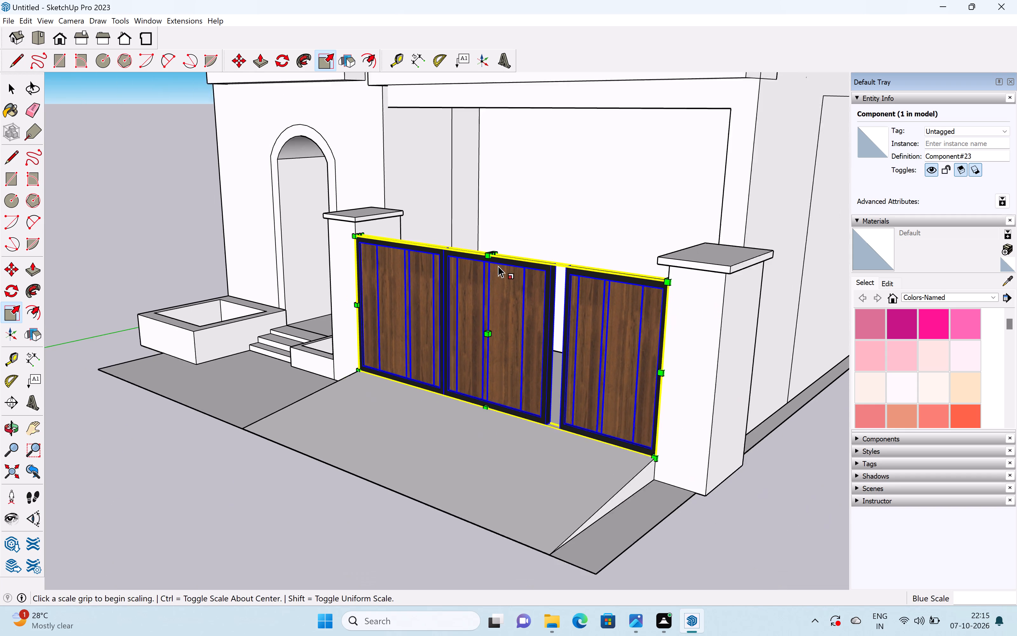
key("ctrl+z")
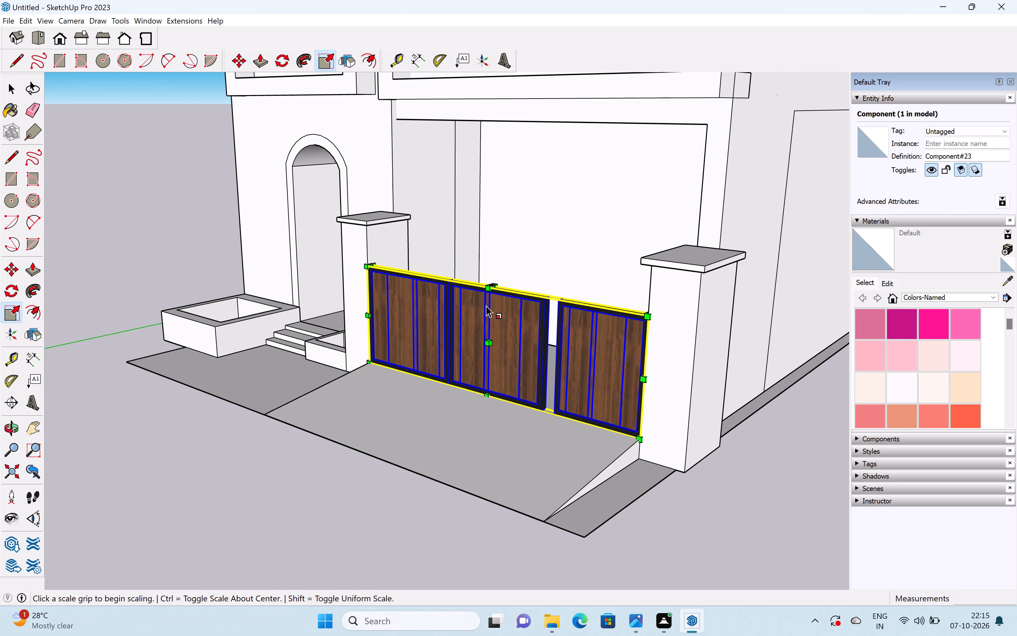
Scale the gate's height up along the blue axis by about 1.18 from its top edge, and clear the selection.
scroll(495, 288, "up", 9)
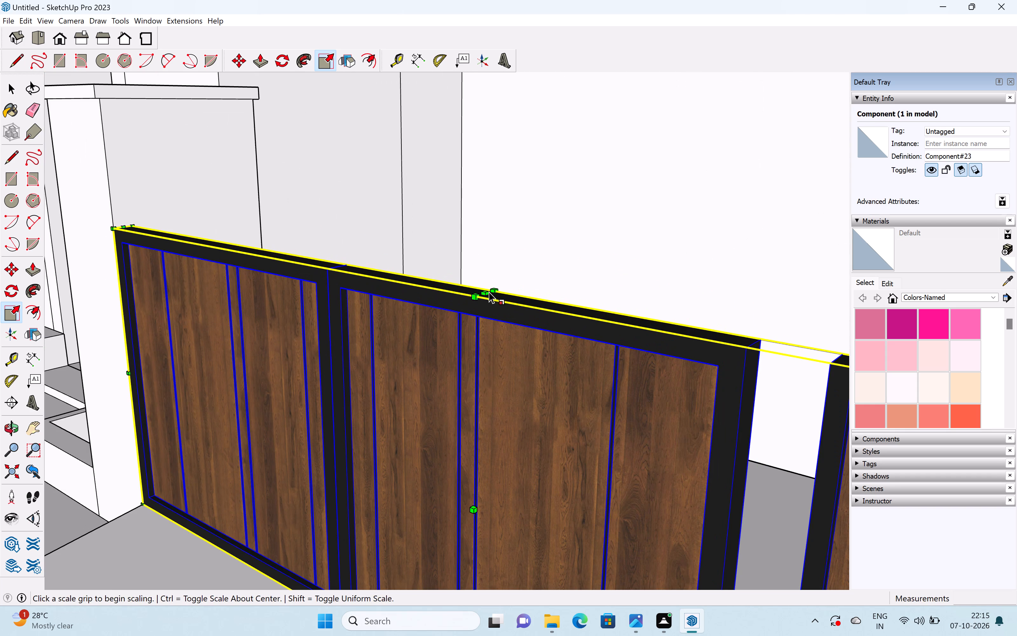
left_click_drag(484, 294, 498, 211)
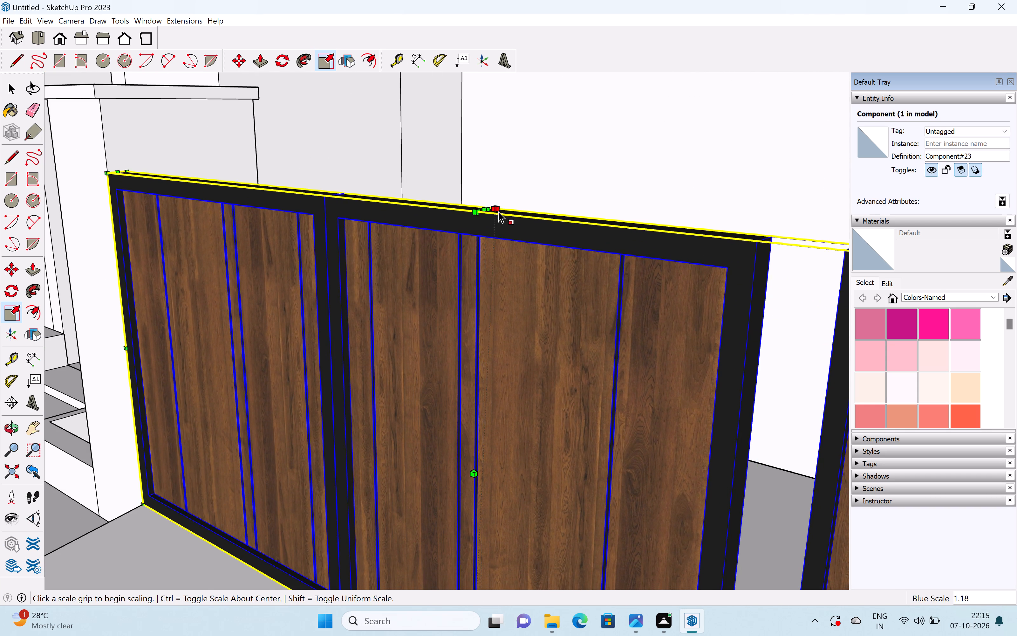
scroll(501, 214, "down", 15)
key("space")
left_click_drag(736, 510, 730, 506)
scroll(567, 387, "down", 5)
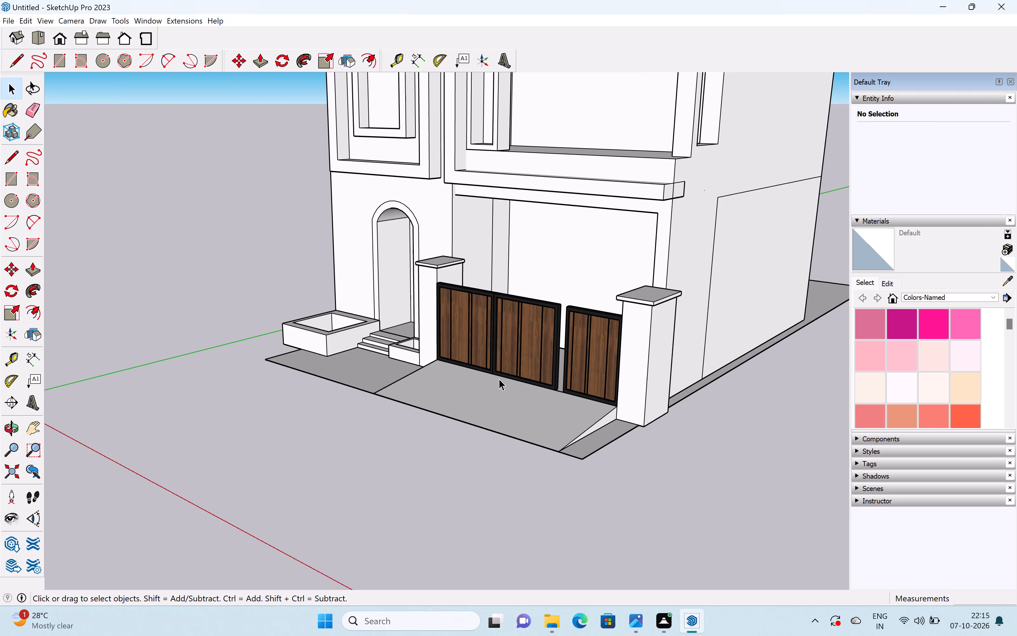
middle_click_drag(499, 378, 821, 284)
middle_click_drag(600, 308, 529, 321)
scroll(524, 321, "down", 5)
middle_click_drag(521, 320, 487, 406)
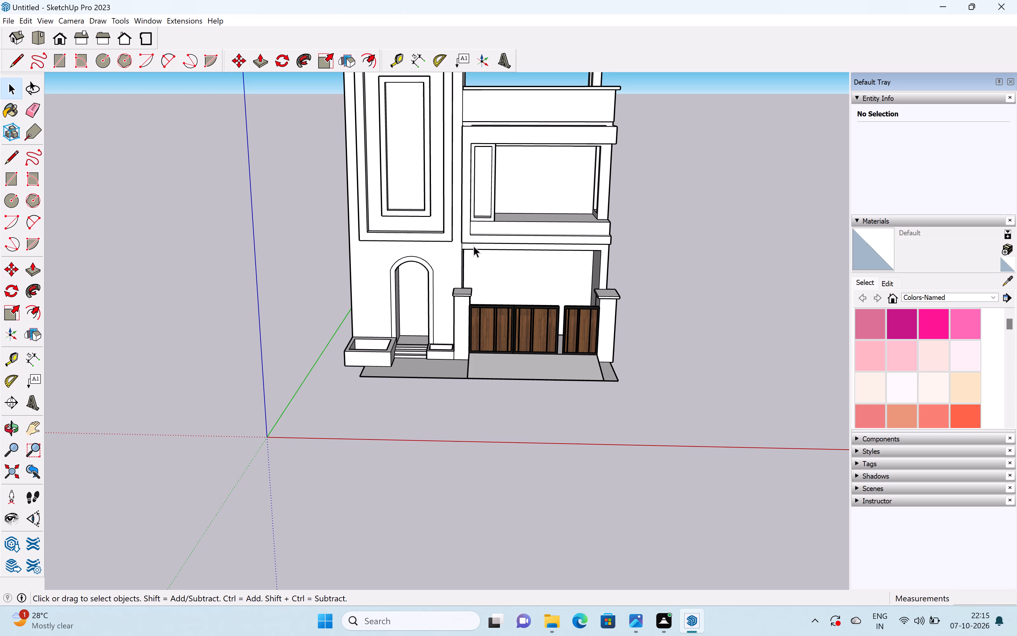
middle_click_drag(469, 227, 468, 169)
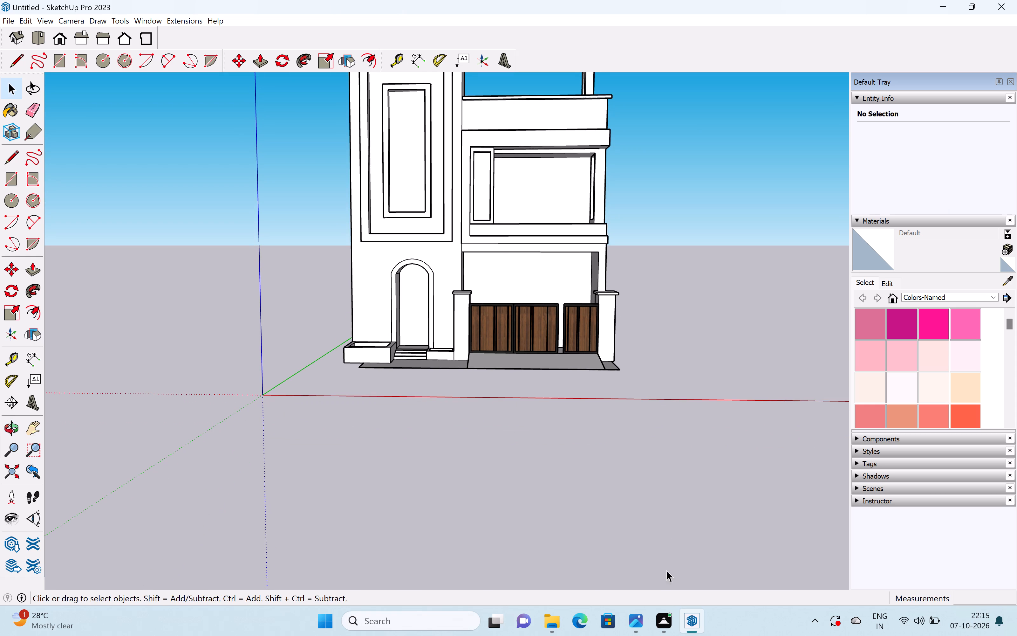
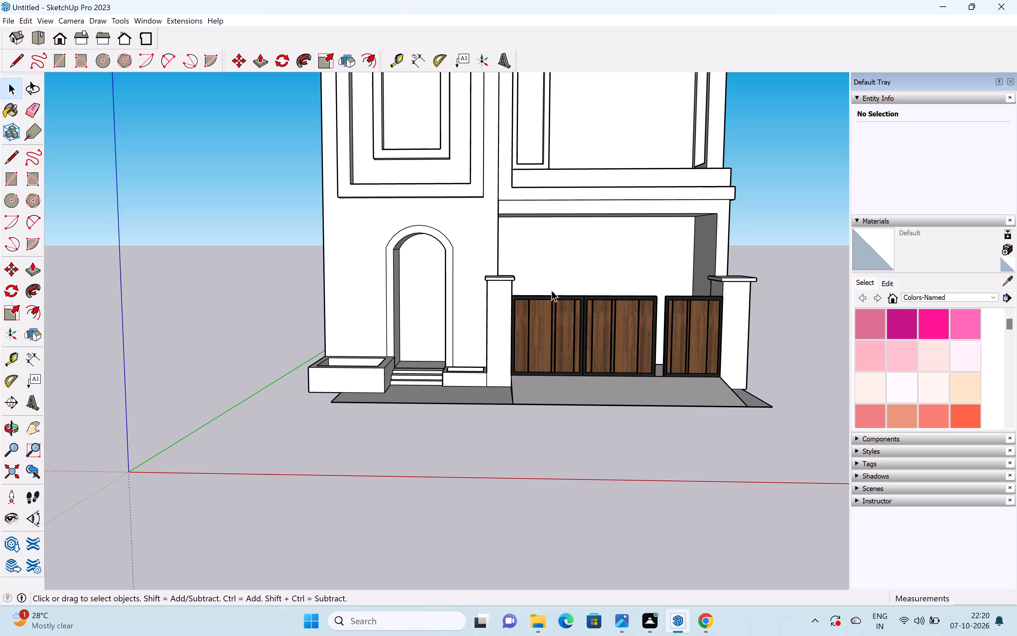
Examine the rescaled gate between the two pillars from the front and from slightly above.
middle_click_drag(551, 290, 522, 333, "shift")
scroll(596, 277, "up", 1)
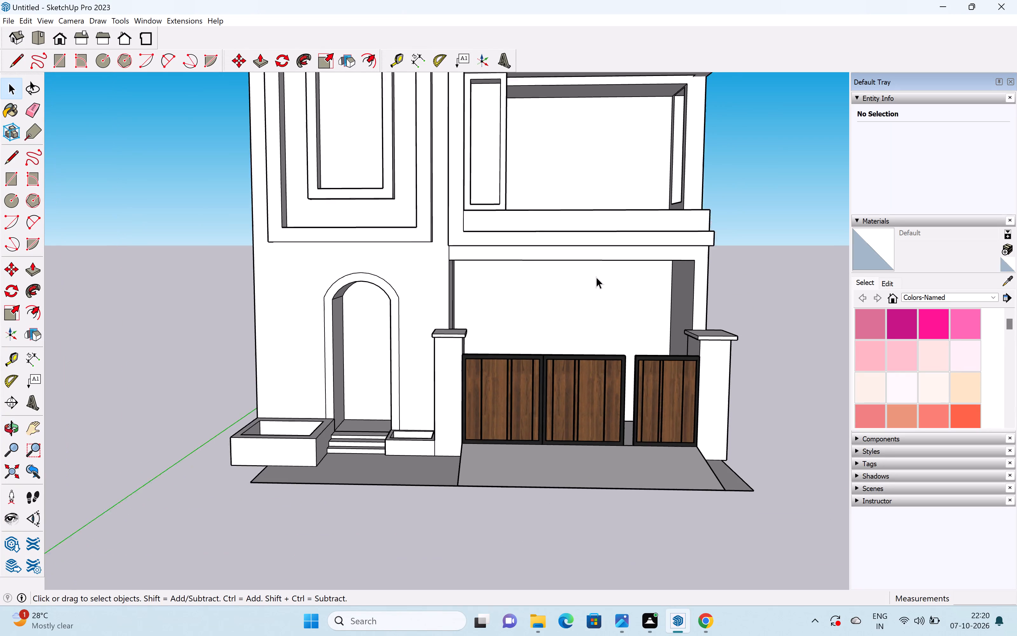
scroll(596, 277, "up", 1)
middle_click_drag(574, 305, 542, 359)
scroll(542, 359, "up", 7)
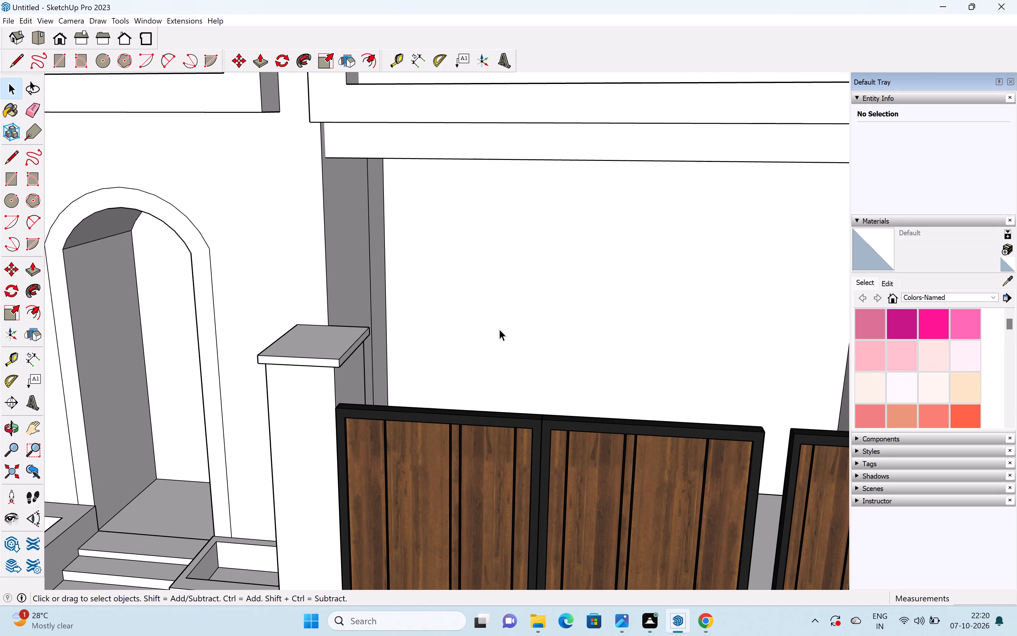
scroll(498, 327, "down", 8)
middle_click_drag(494, 322, 556, 338)
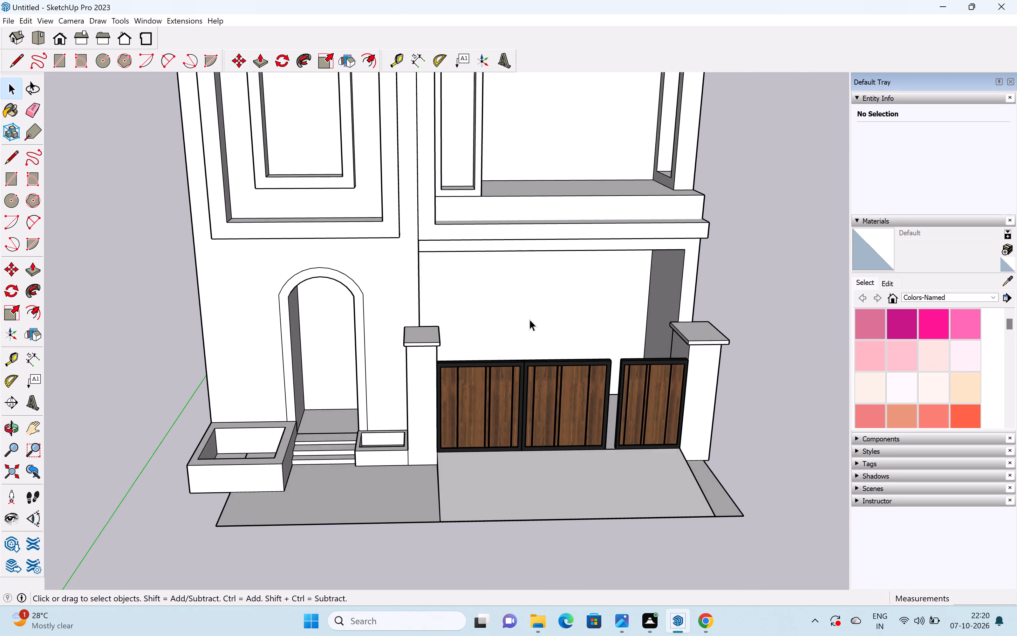
scroll(529, 319, "up", 8)
scroll(520, 326, "down", 3)
scroll(518, 359, "down", 4)
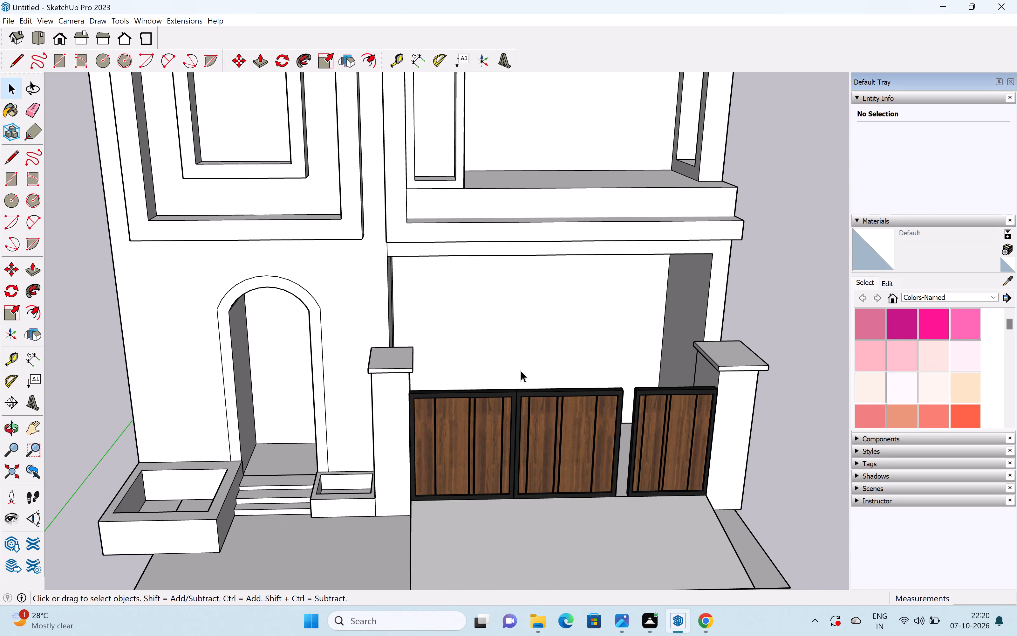
Move the wooden gate out of the opening to the open ground beyond the far pillar, beside the house.
left_click(541, 435)
key("m")
left_click(540, 433)
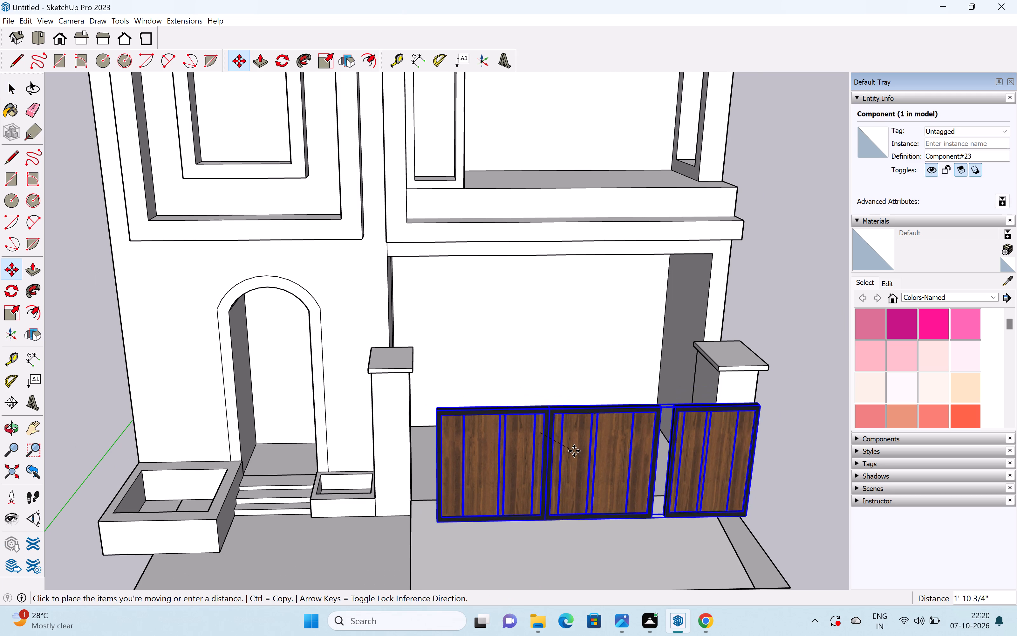
scroll(574, 451, "down", 4)
left_click(823, 430)
key("space")
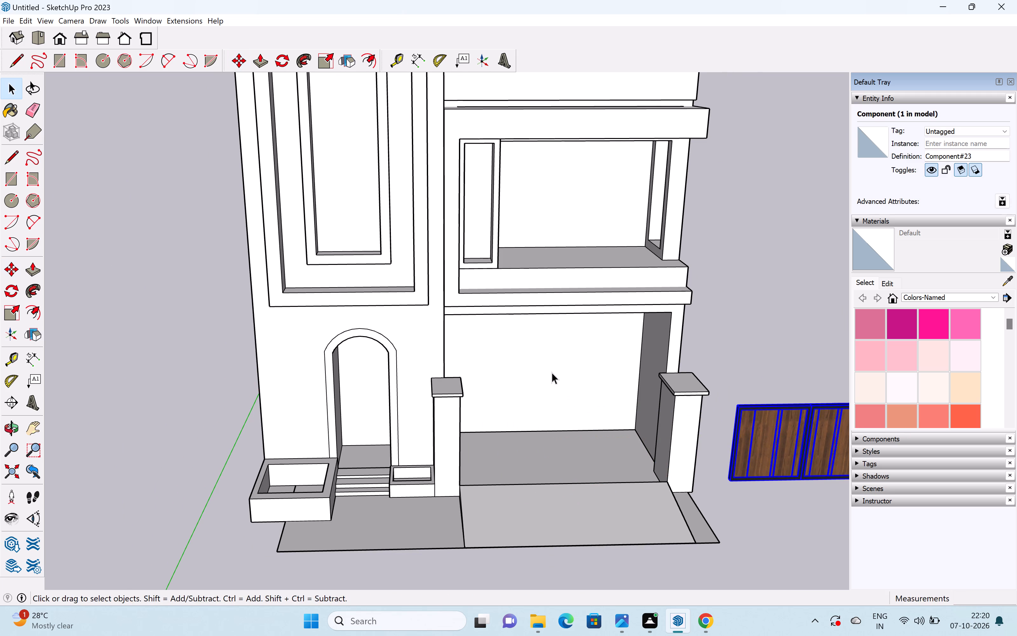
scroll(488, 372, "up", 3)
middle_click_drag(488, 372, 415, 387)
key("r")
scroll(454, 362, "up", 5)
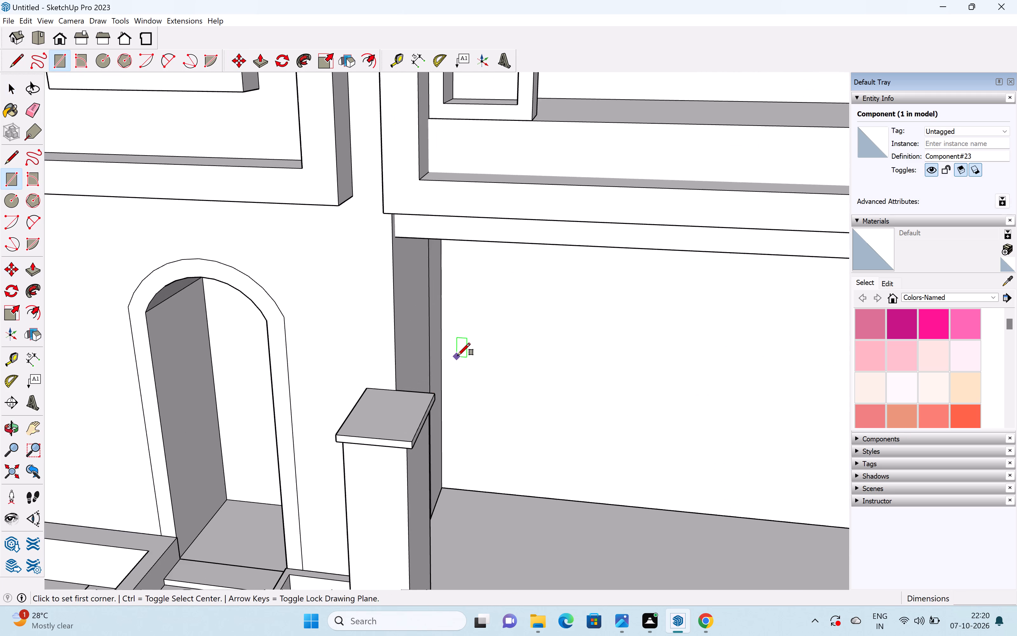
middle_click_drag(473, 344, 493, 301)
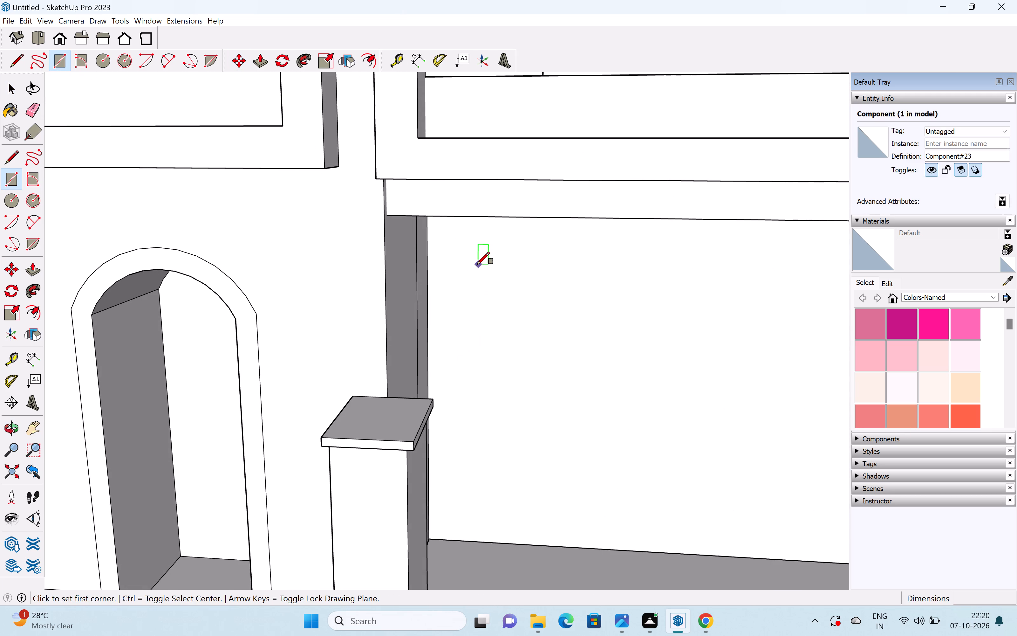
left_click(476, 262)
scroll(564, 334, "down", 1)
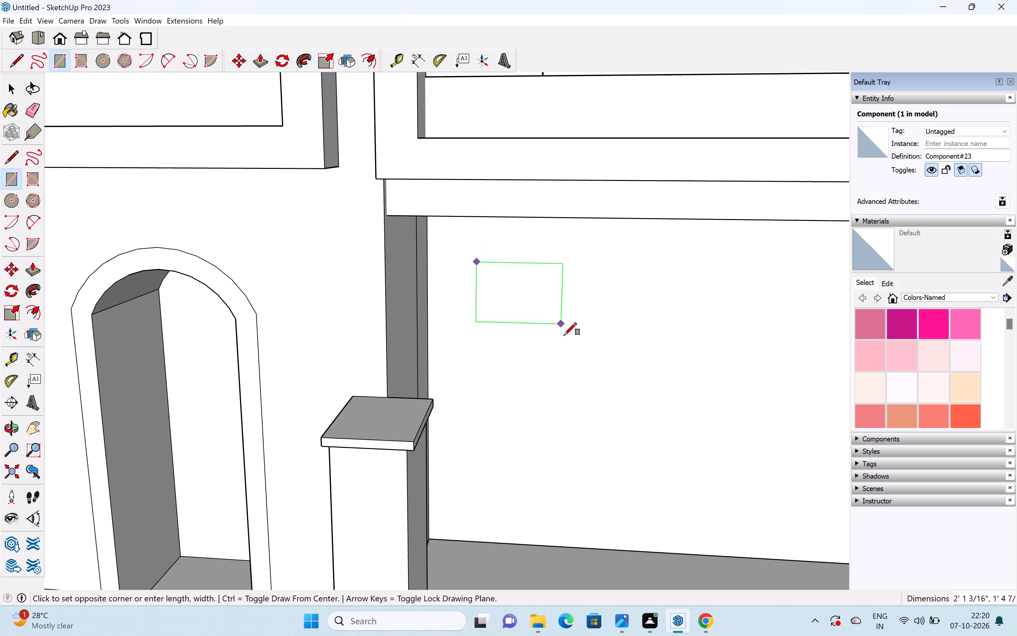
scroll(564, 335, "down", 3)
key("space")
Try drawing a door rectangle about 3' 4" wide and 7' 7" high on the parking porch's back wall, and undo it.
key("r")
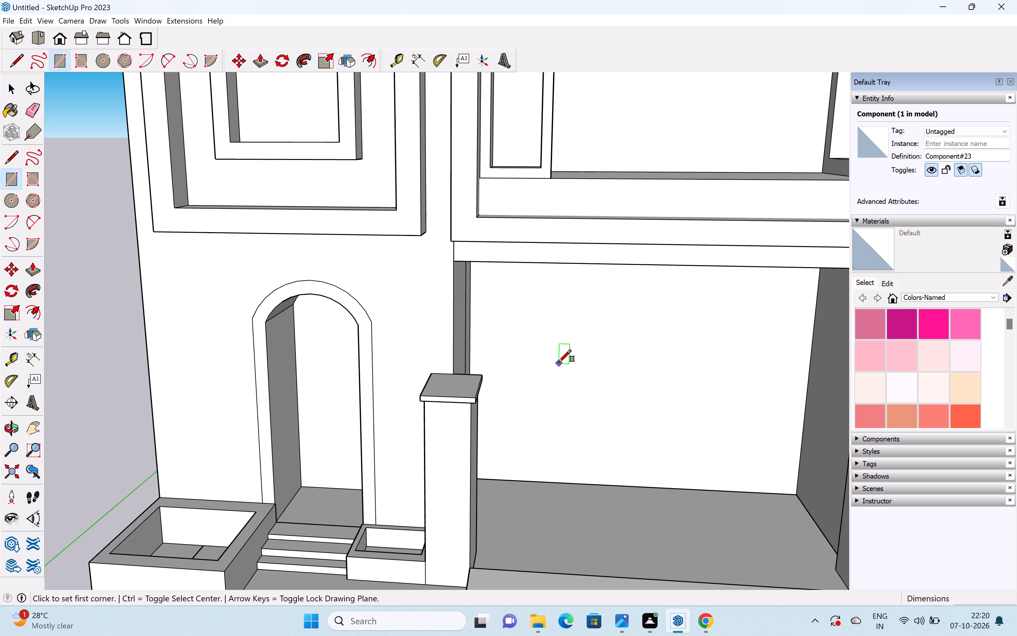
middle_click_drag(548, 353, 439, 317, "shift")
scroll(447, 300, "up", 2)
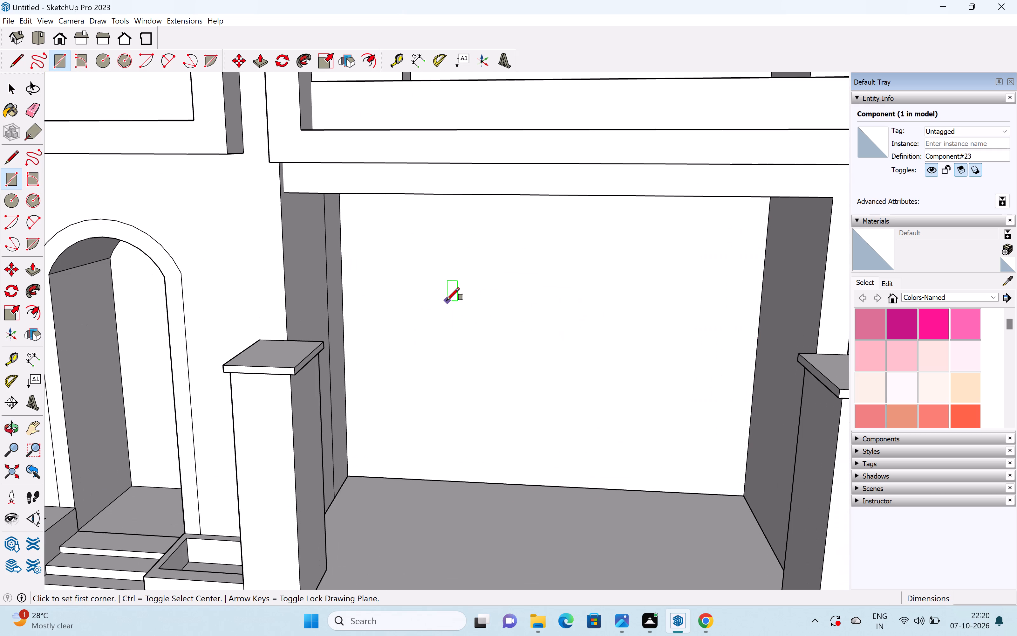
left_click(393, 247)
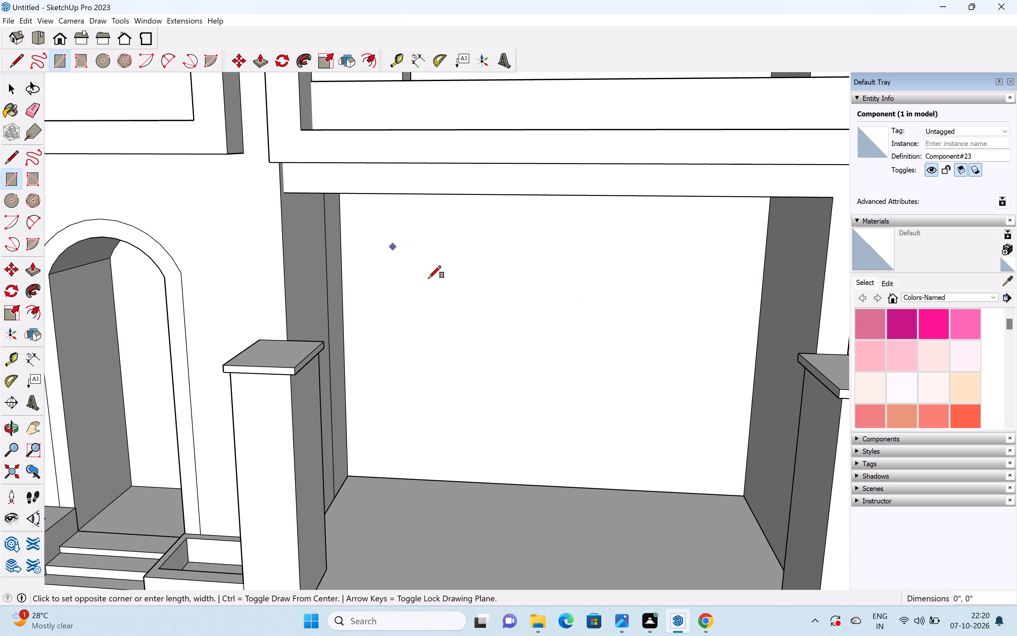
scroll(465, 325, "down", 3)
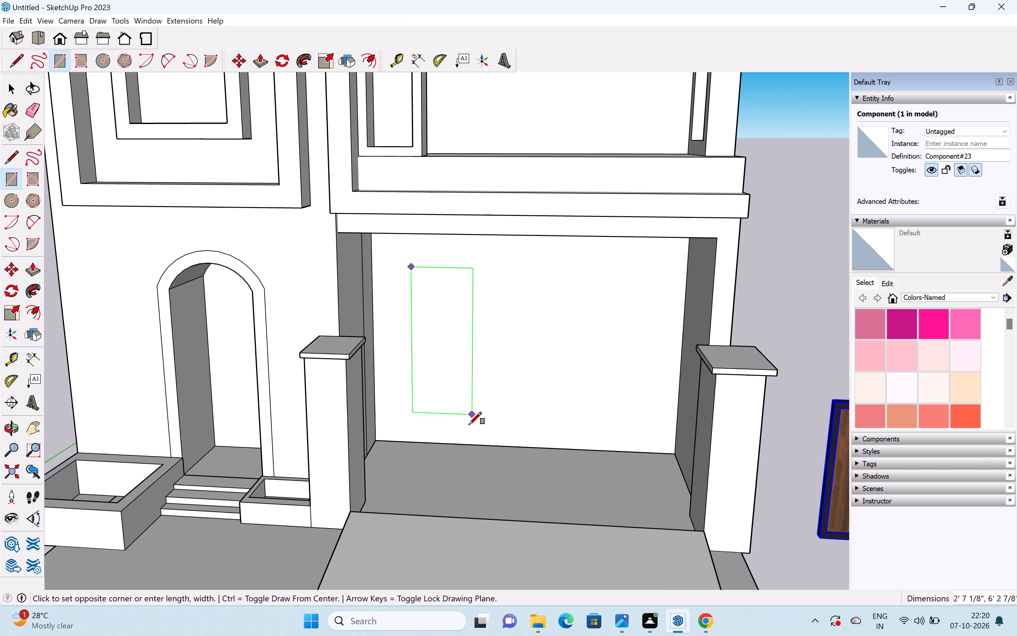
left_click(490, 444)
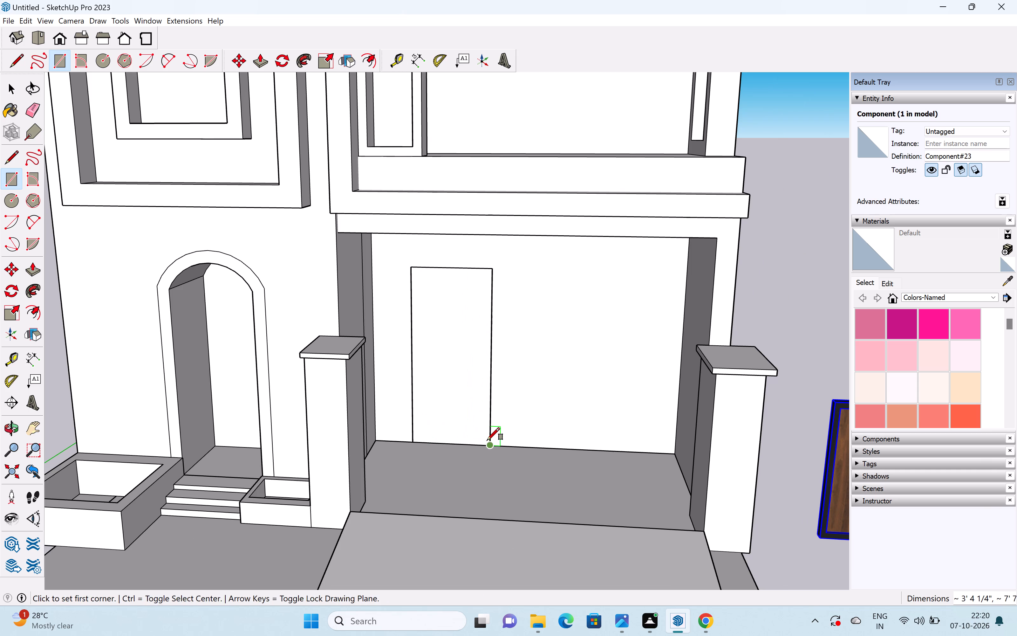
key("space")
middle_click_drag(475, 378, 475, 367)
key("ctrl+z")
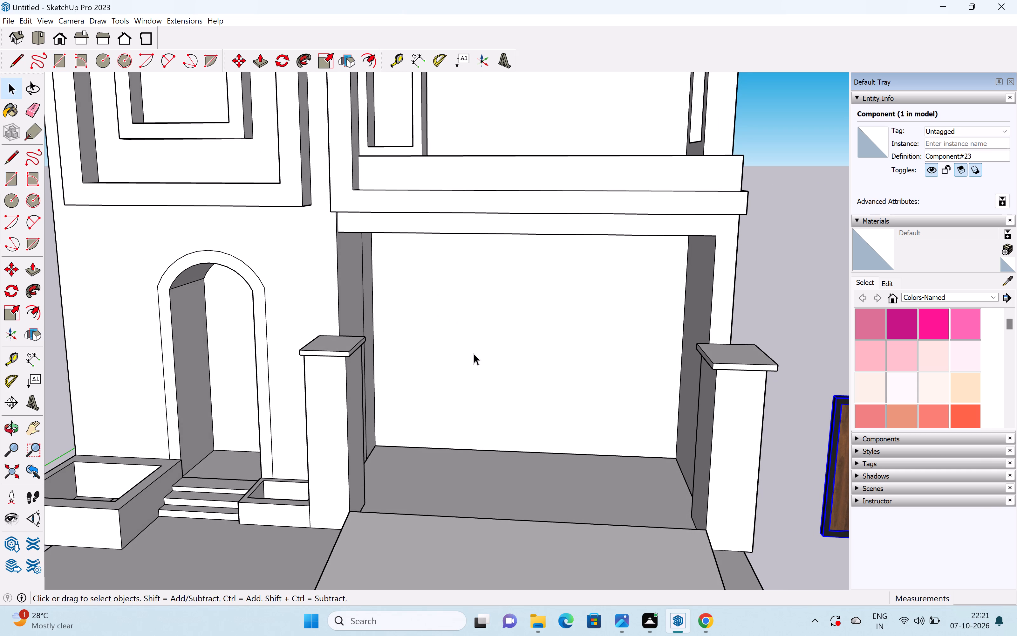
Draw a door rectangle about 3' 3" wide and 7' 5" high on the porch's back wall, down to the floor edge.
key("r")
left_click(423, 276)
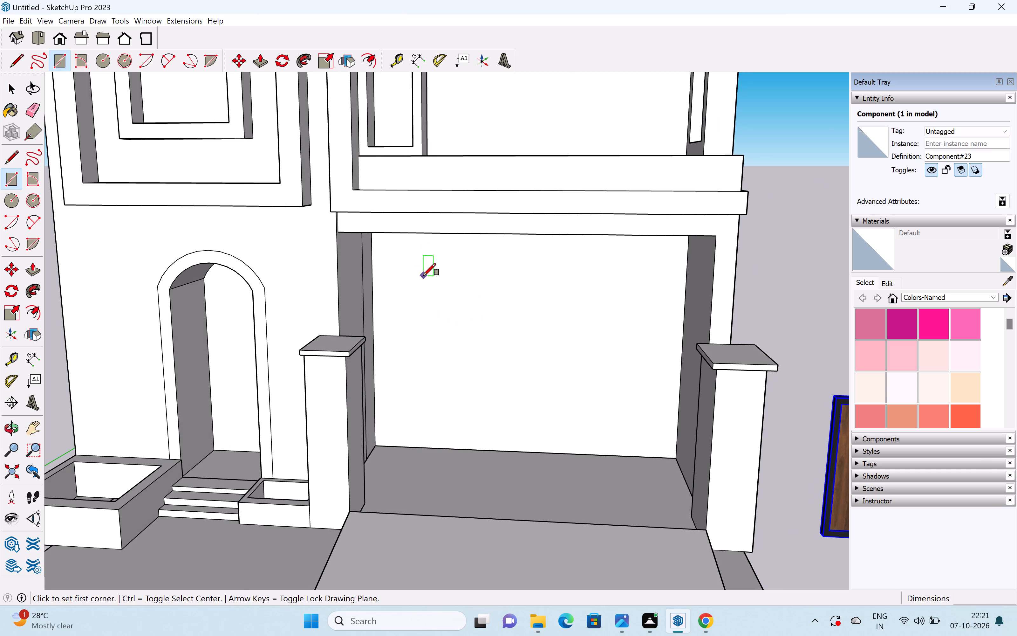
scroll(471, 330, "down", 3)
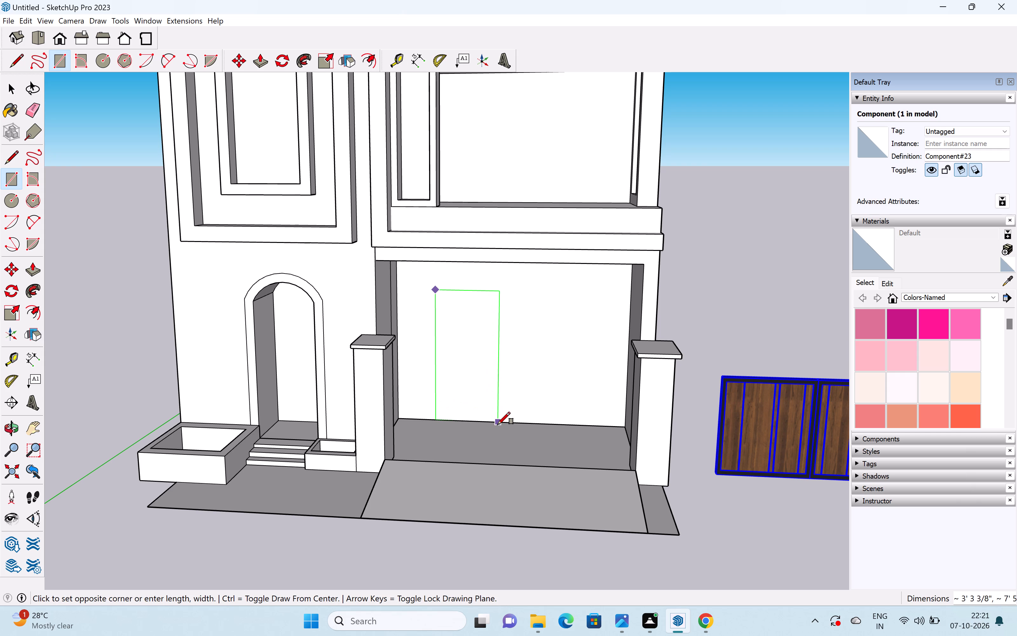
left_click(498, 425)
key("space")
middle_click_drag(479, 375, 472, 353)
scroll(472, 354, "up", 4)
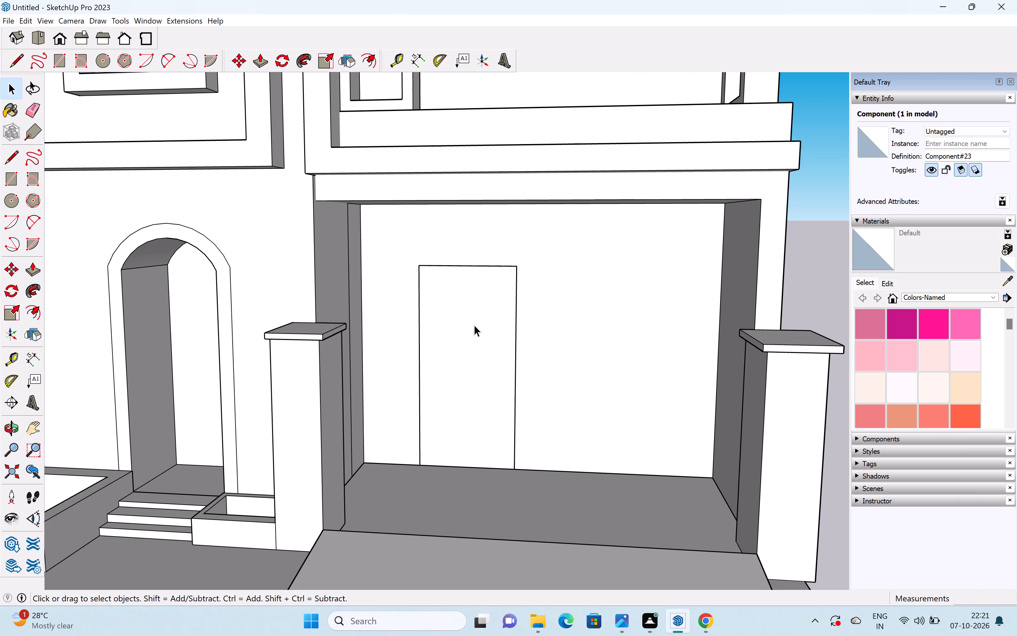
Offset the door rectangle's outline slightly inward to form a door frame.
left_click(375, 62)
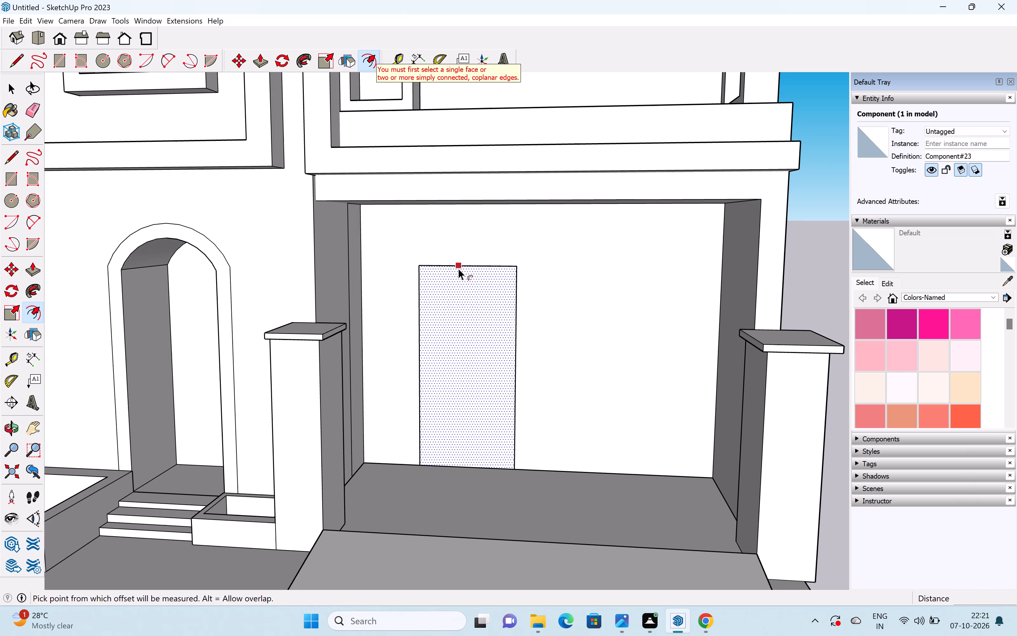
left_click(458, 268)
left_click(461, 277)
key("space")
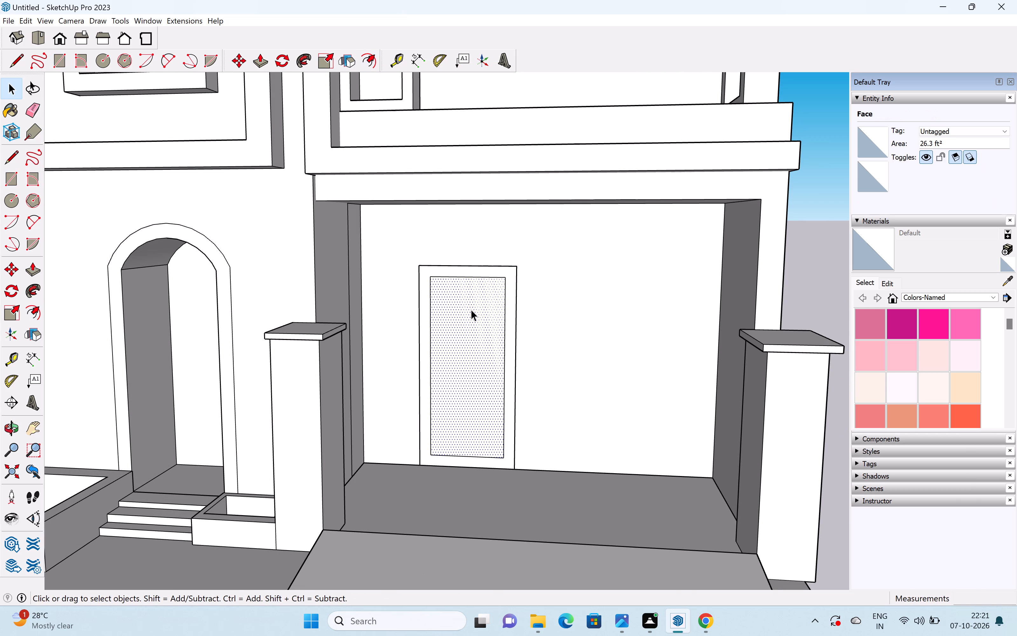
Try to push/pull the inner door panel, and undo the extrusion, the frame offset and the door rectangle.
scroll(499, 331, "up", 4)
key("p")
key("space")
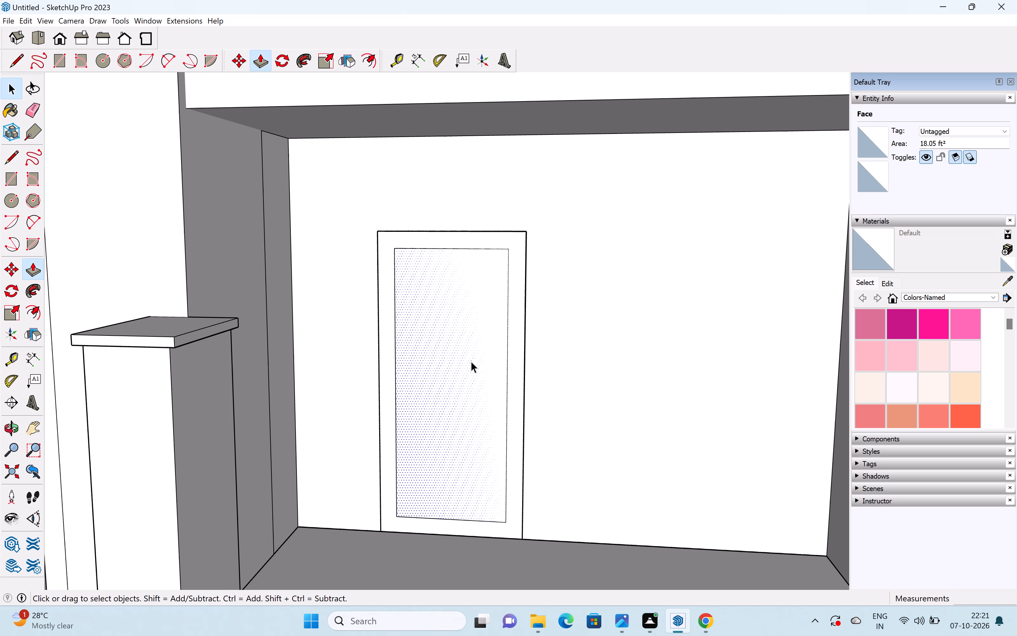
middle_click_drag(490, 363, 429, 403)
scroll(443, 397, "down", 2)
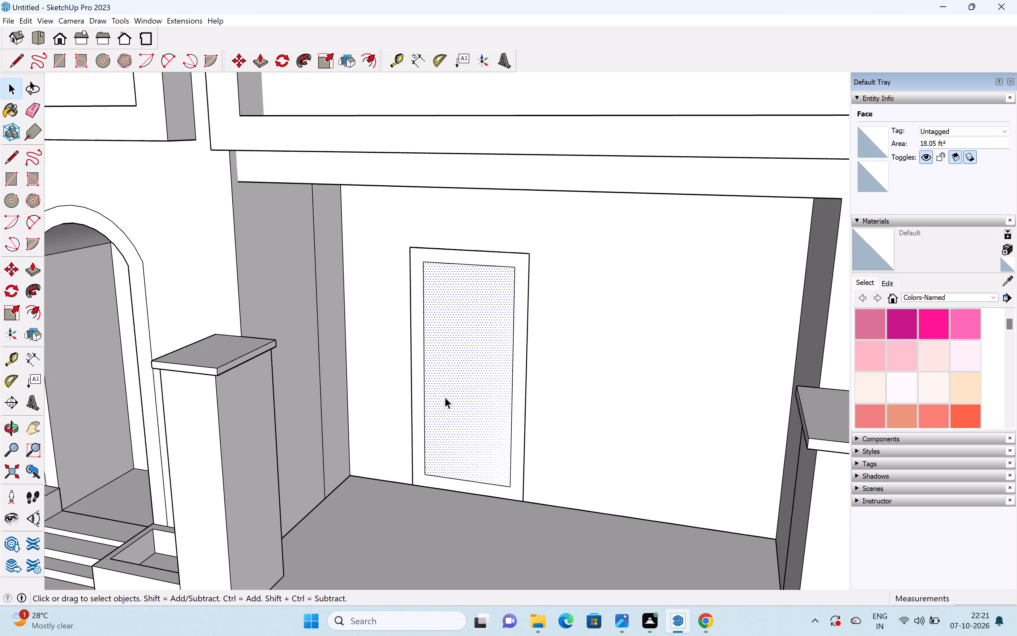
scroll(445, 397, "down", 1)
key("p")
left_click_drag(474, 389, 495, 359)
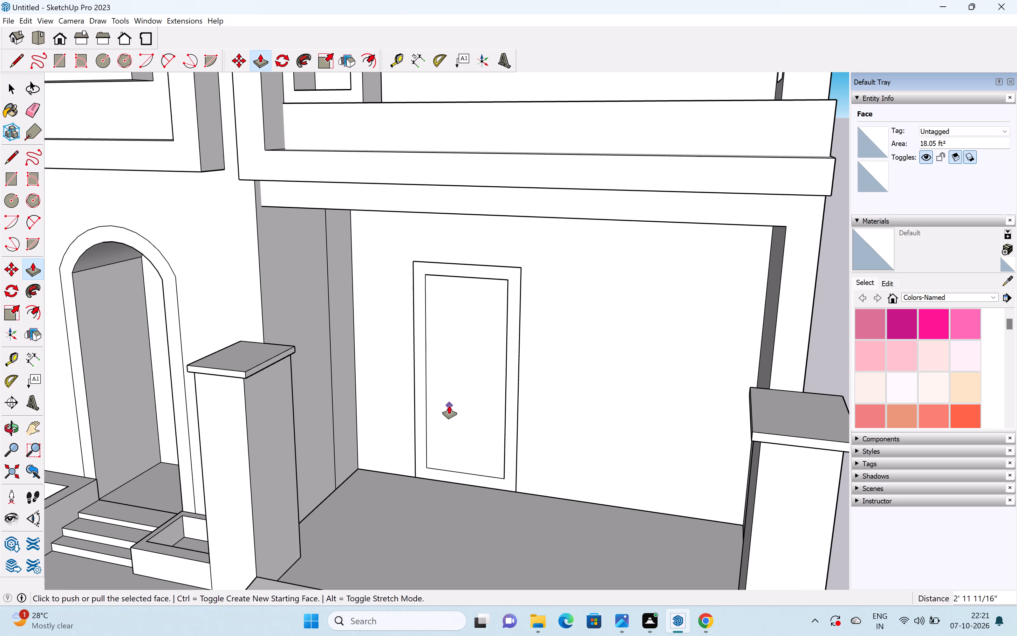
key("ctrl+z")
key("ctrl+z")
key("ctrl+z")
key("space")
Open the main house body group for editing through the porch's back wall.
triple_click(442, 395)
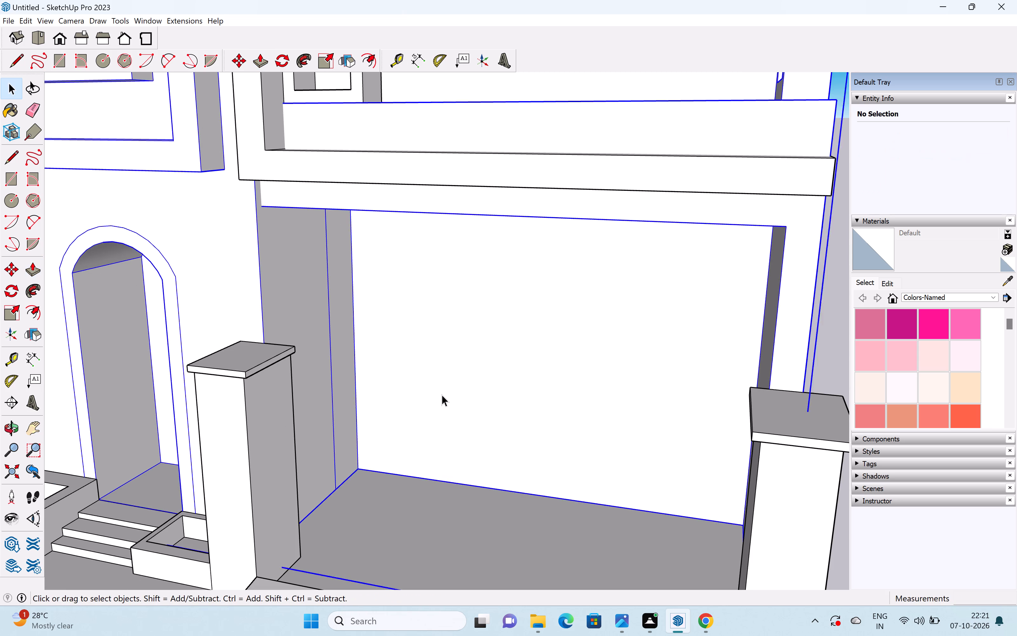
double_click(442, 395)
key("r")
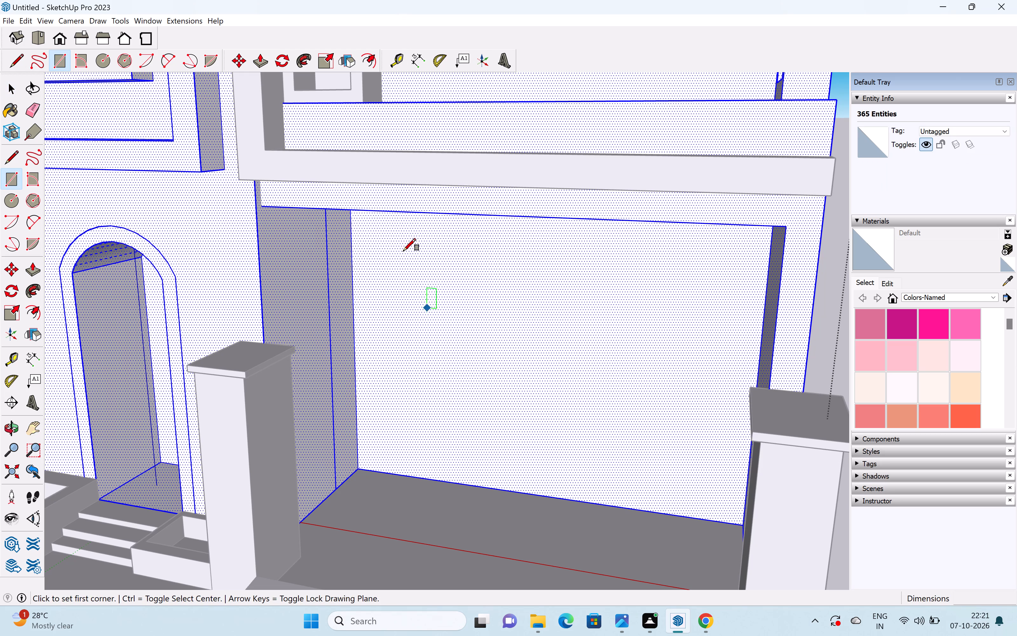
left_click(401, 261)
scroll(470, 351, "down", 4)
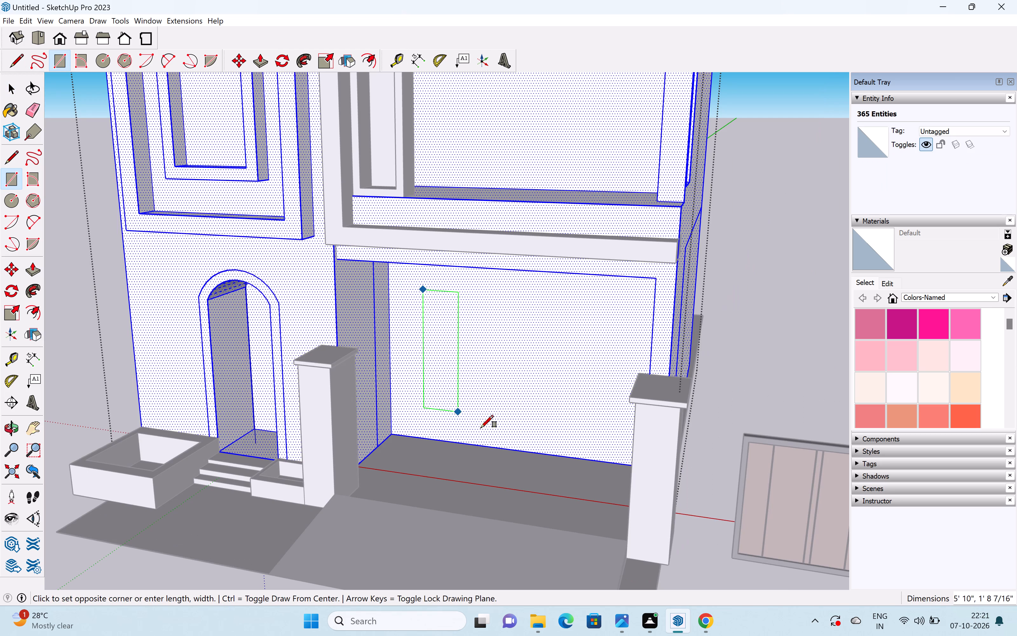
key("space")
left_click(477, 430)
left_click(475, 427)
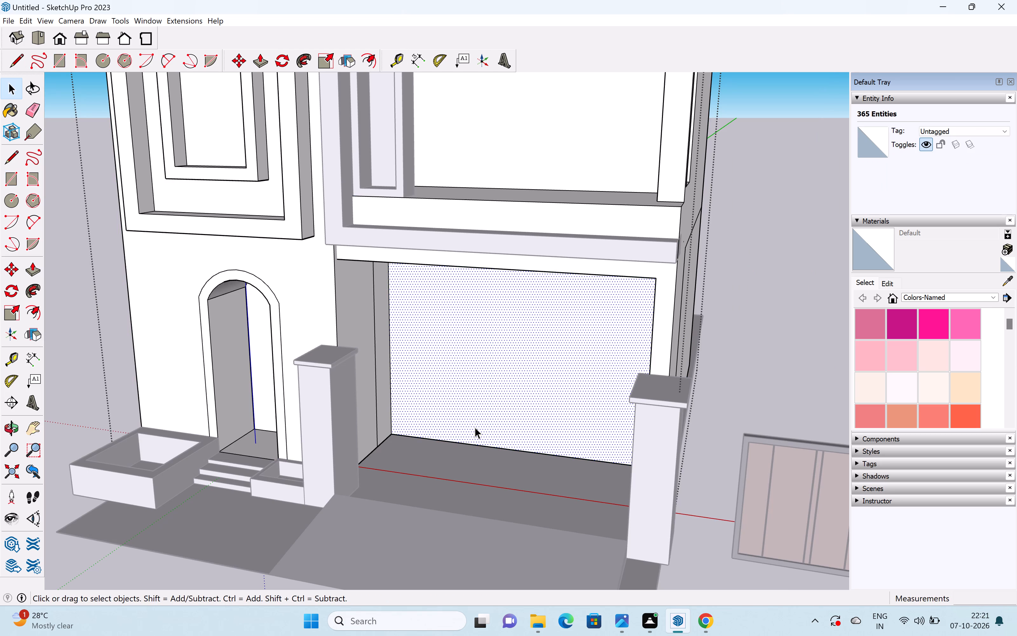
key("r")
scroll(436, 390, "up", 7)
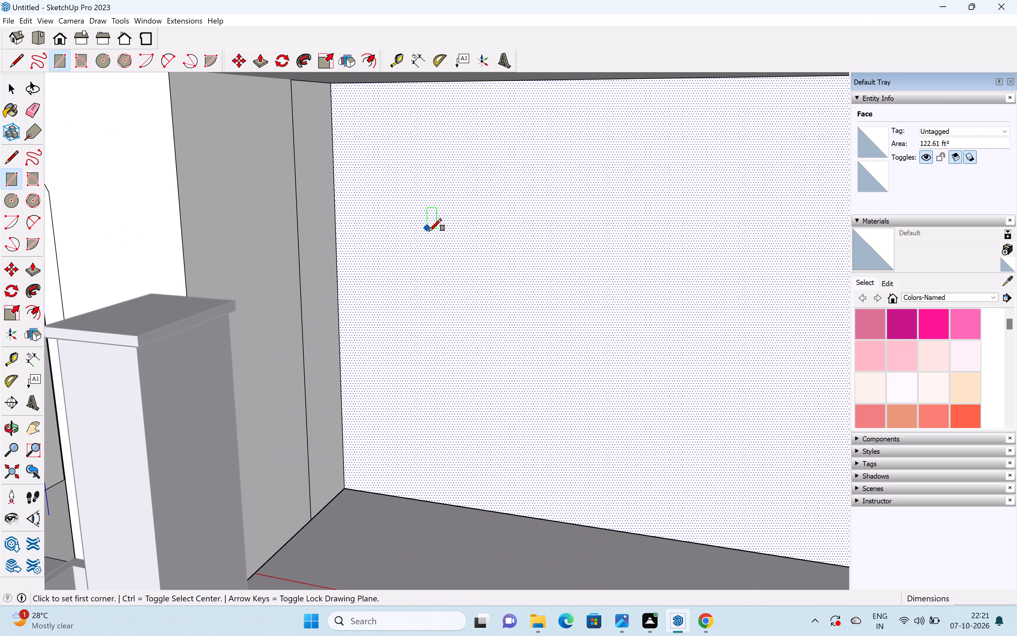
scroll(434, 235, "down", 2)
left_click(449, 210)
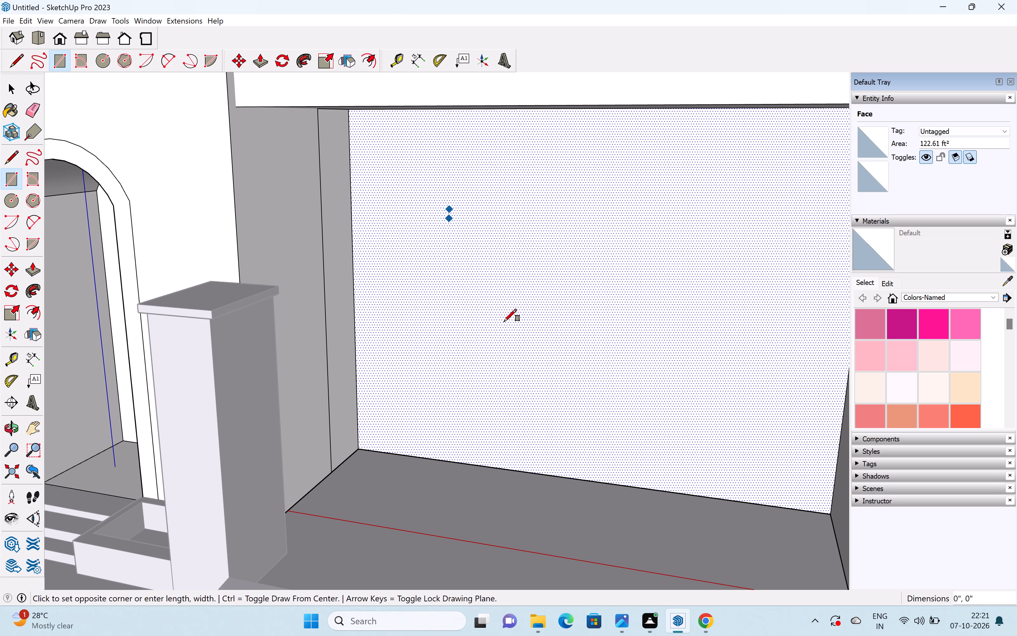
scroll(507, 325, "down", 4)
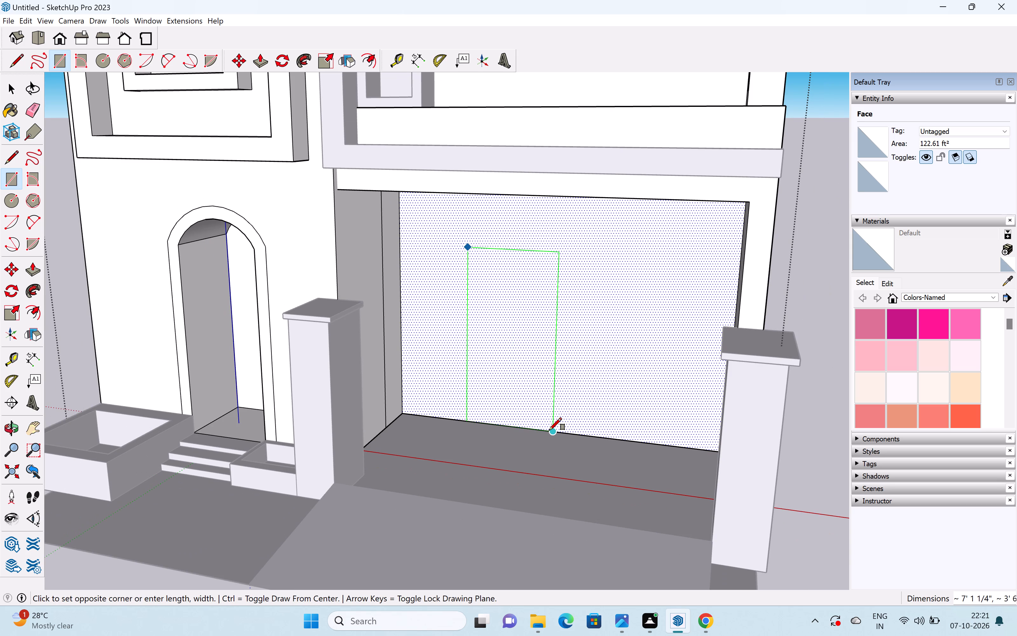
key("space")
Draw a door rectangle about 6' 1" high on the porch's back wall inside the group, reaching down to the floor edge.
key("r")
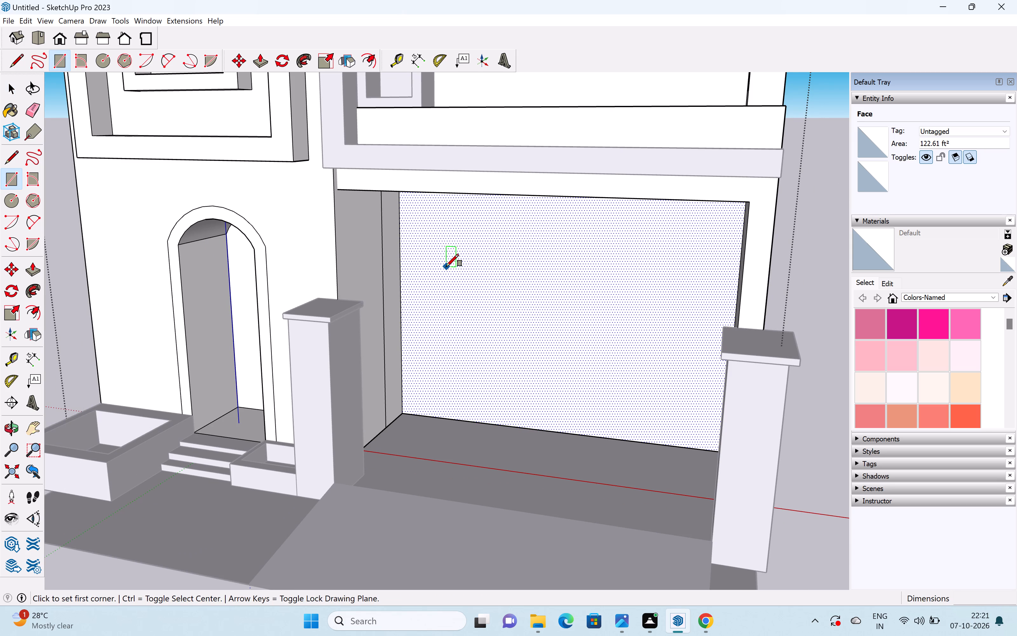
left_click(446, 272)
scroll(515, 369, "down", 2)
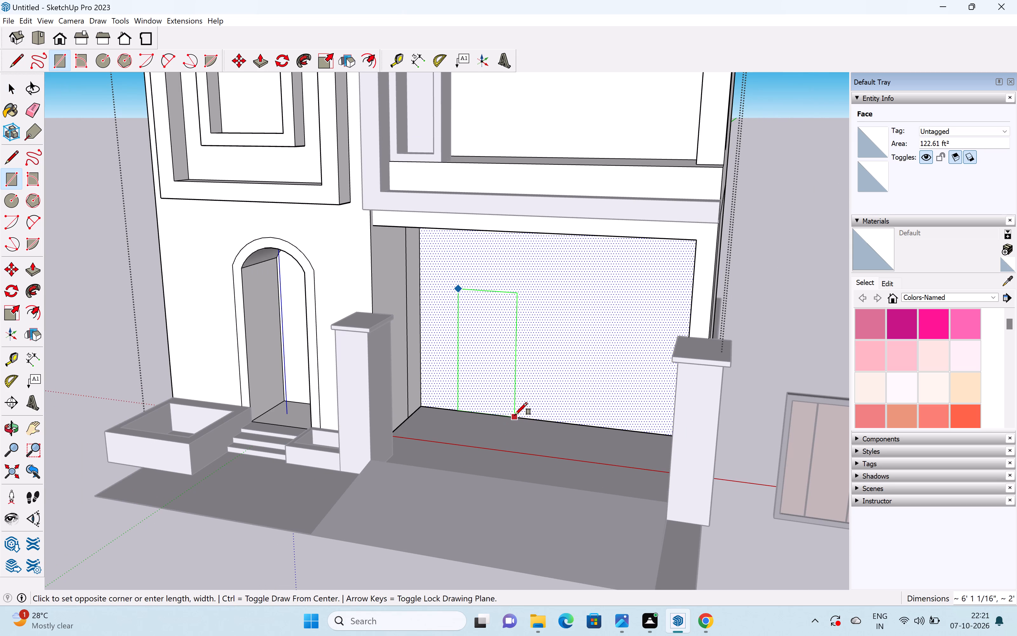
left_click(515, 415)
key("space")
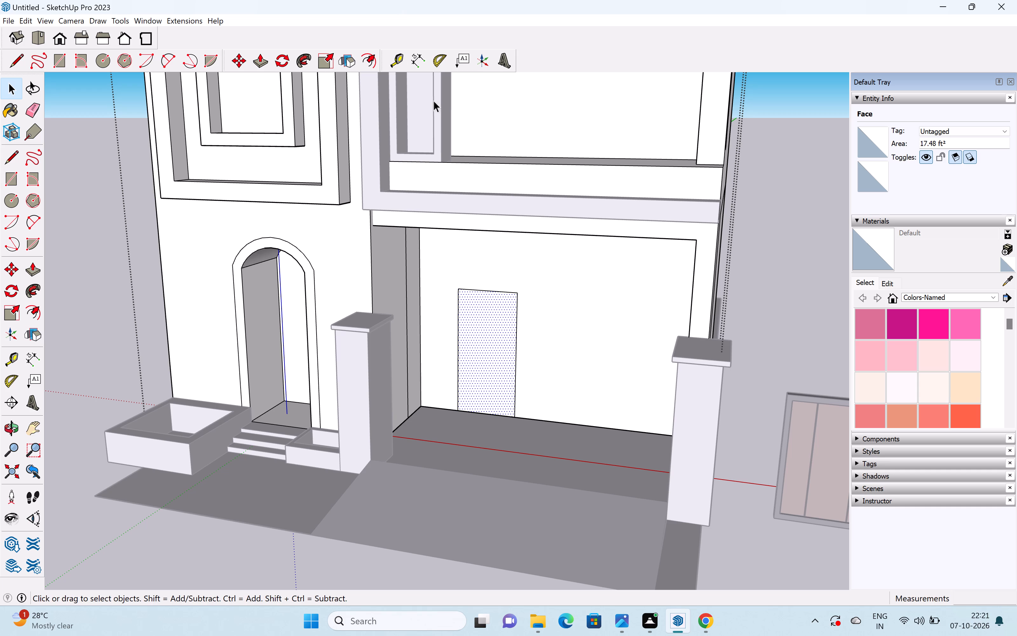
Offset the door rectangle's outline inward on the porch's back wall to form the door frame.
left_click(375, 66)
scroll(533, 364, "up", 3)
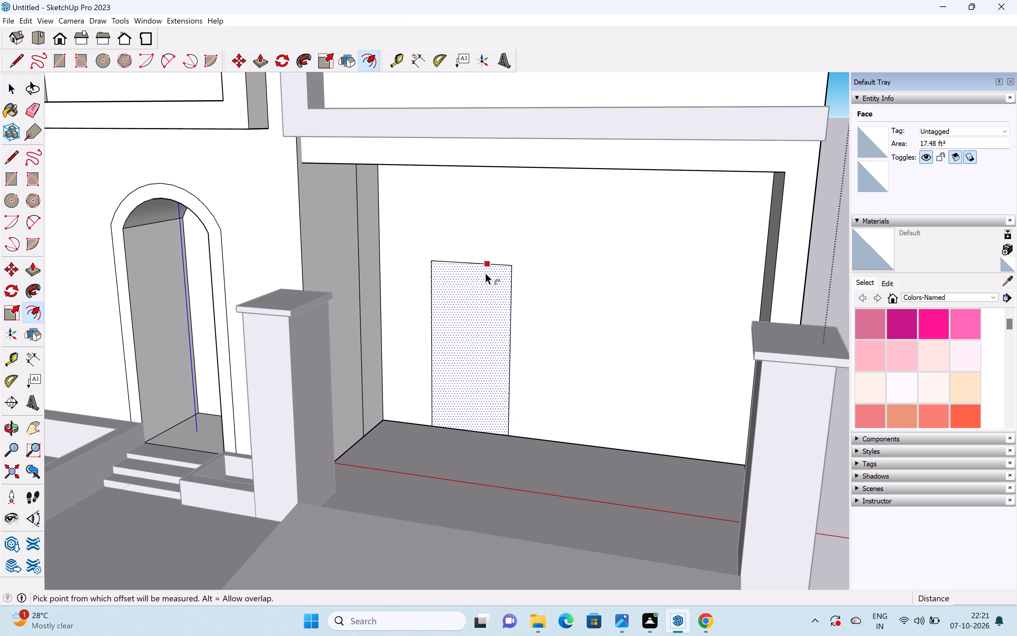
left_click(477, 274)
scroll(477, 279, "up", 4)
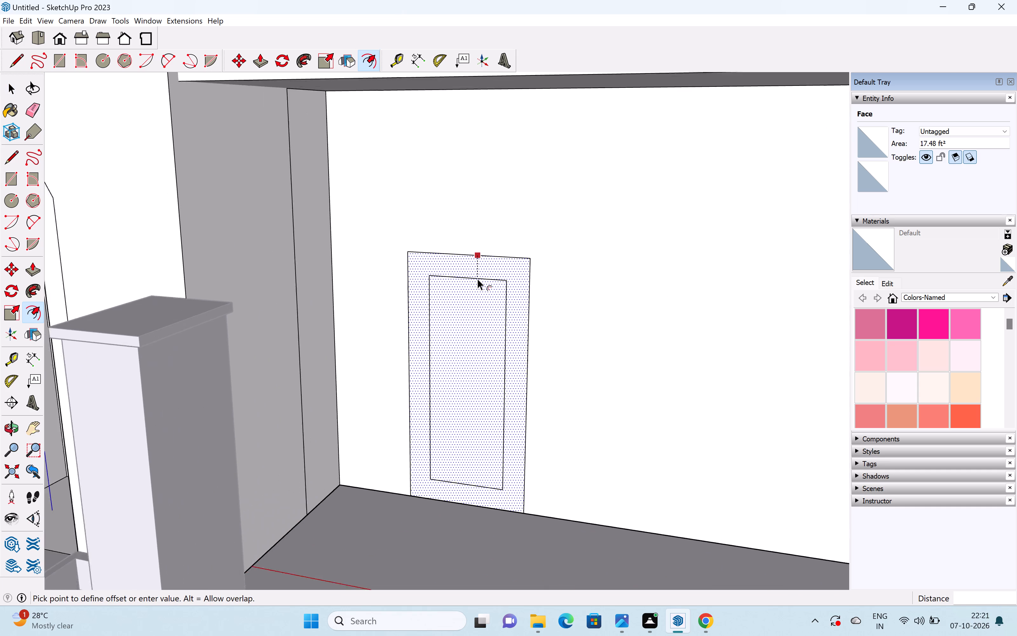
scroll(477, 279, "up", 1)
left_click(480, 273)
key("space")
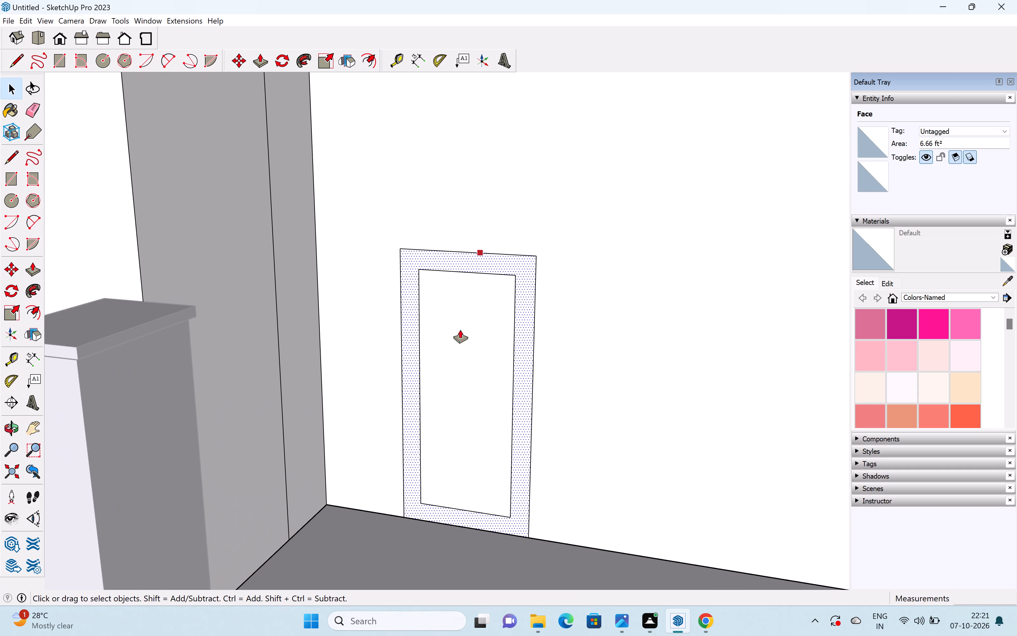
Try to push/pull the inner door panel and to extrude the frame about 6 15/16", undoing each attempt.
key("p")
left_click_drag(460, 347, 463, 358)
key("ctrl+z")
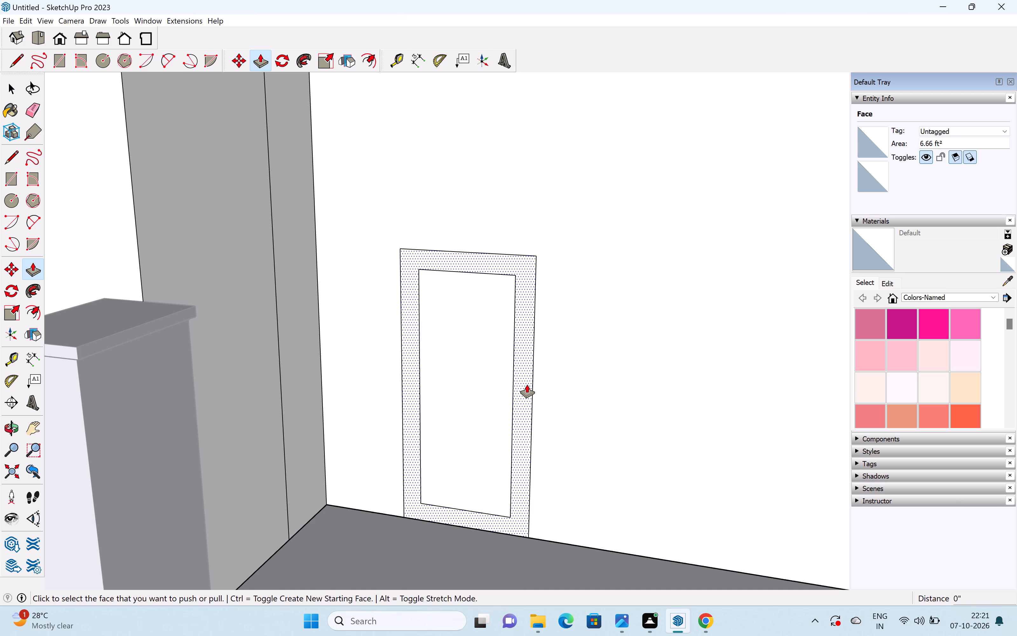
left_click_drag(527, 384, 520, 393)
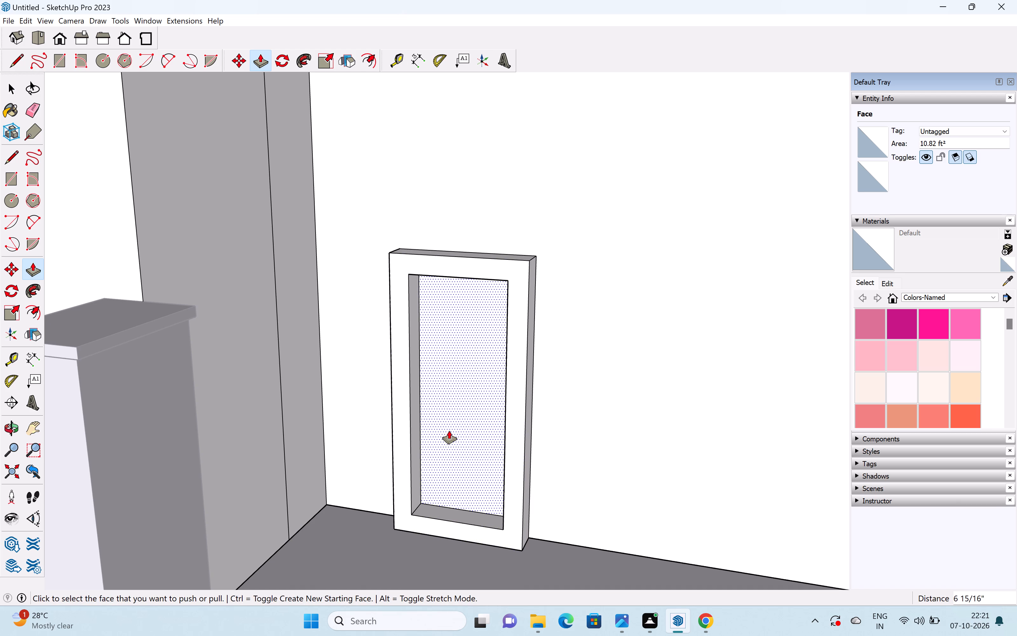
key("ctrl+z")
Push the inner door panel back into the wall, and pull it forward about 3 3/16" to leave a recessed opening.
scroll(523, 413, "up", 2)
left_click_drag(472, 417, 472, 416)
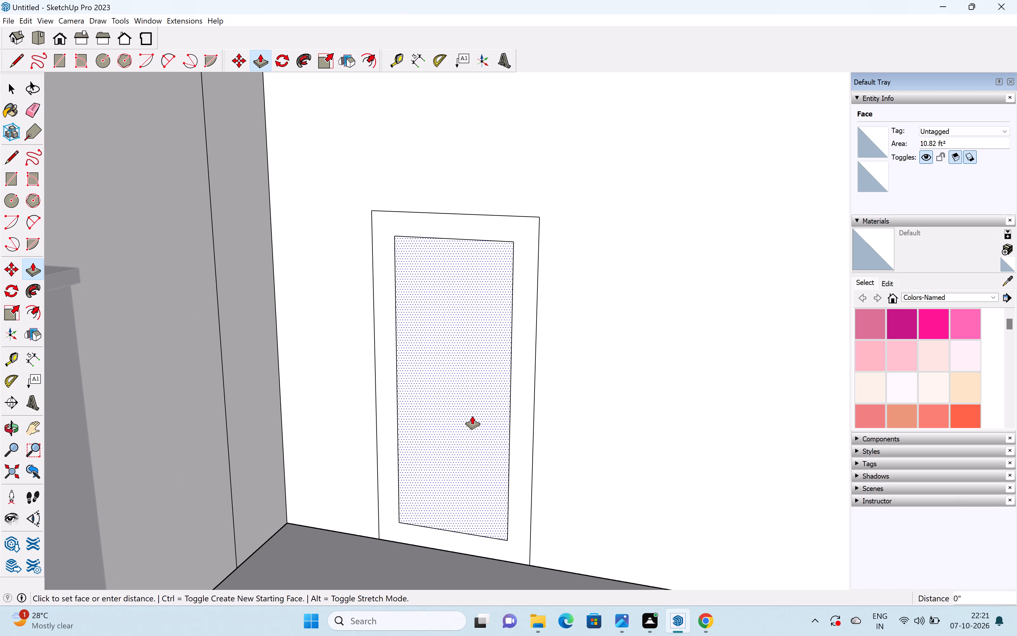
left_click_drag(472, 416, 489, 396)
left_click_drag(461, 417, 461, 421)
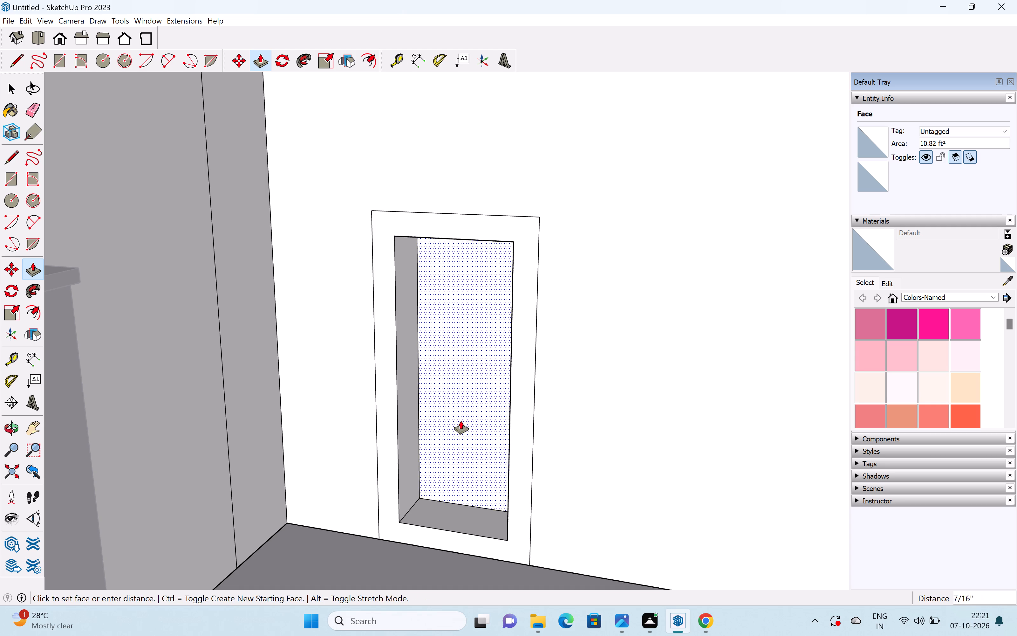
left_click_drag(461, 421, 460, 425)
Widen the recessed door opening by pushing its right side face about 2 1/8" and its left side face about 1 1/4" outward.
middle_click_drag(480, 425, 694, 403)
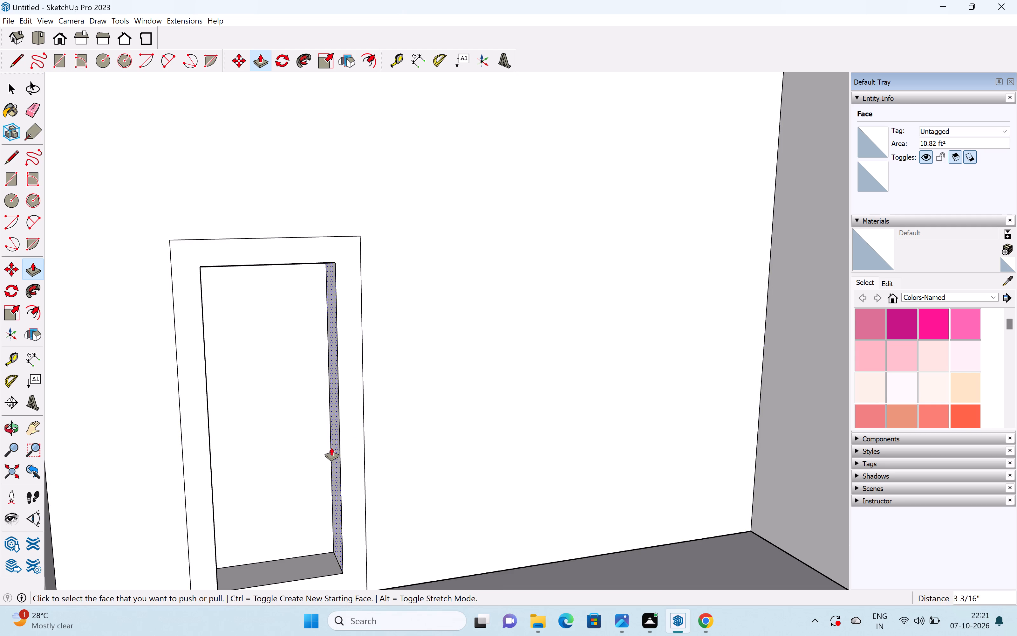
middle_click_drag(340, 446, 445, 422, "shift")
left_click_drag(436, 415, 446, 414)
middle_click_drag(446, 413, 443, 413)
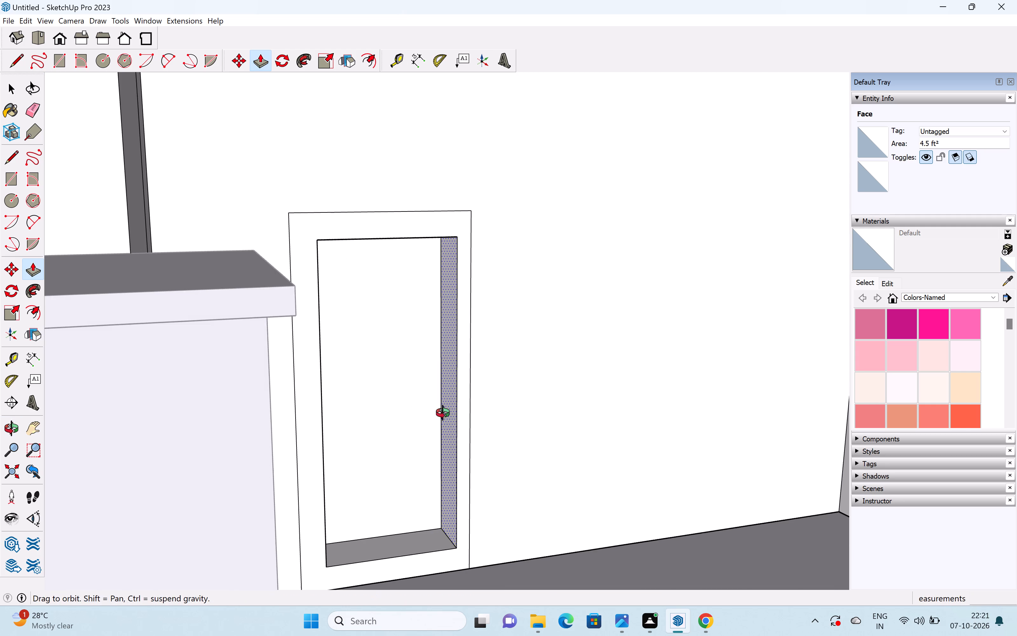
middle_click_drag(443, 413, 327, 416)
middle_click_drag(460, 428, 315, 418)
scroll(520, 431, "down", 3)
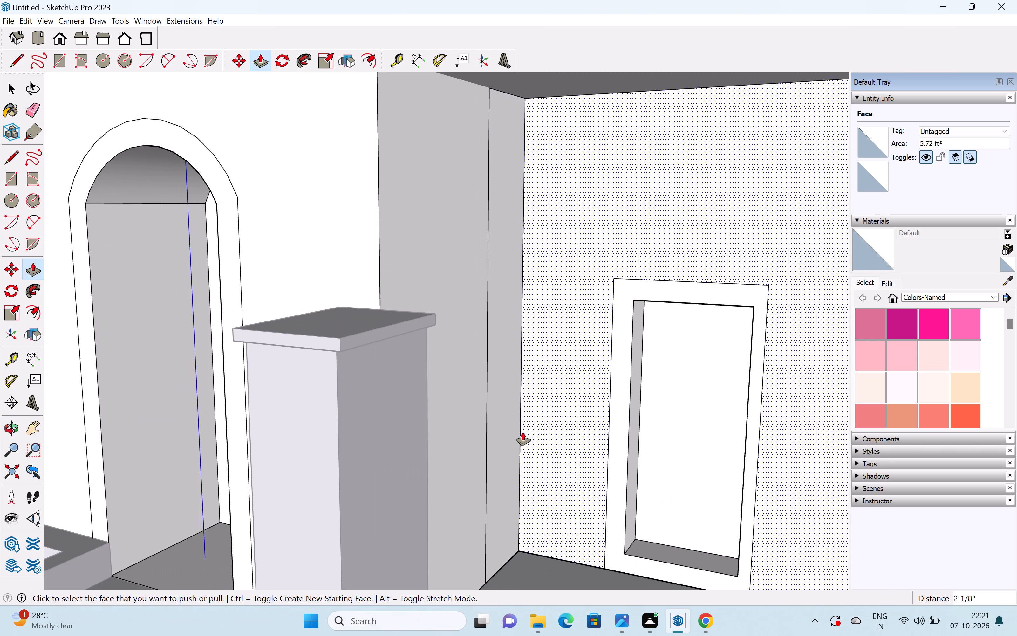
middle_click_drag(522, 432, 413, 392, "shift")
scroll(524, 424, "up", 3)
left_click_drag(517, 418, 510, 416)
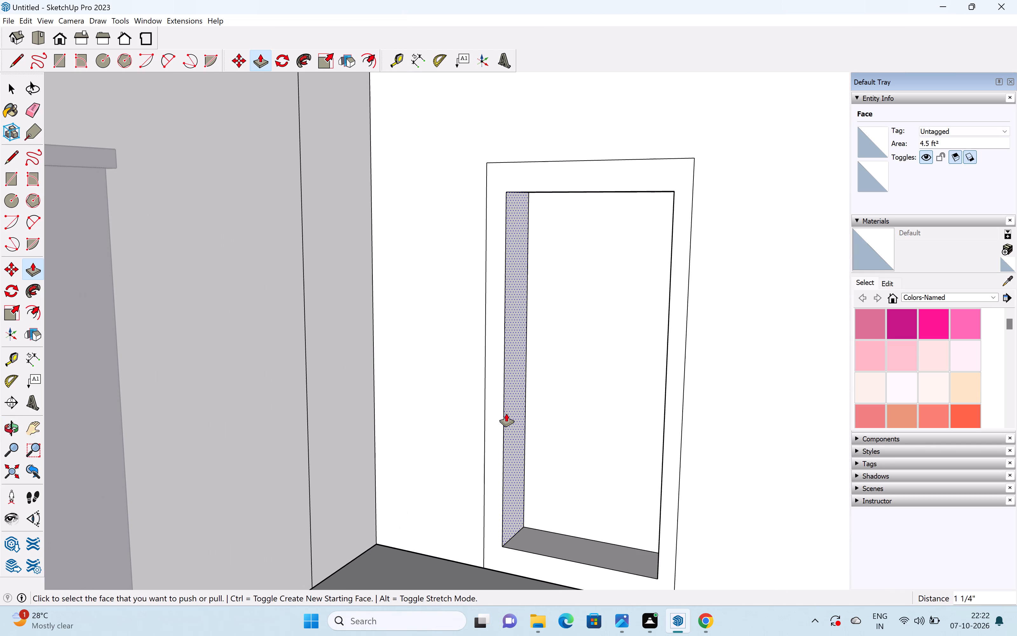
scroll(506, 413, "down", 11)
Clear the selection and close the main house body group to return to the whole model.
key("space")
left_click(500, 481)
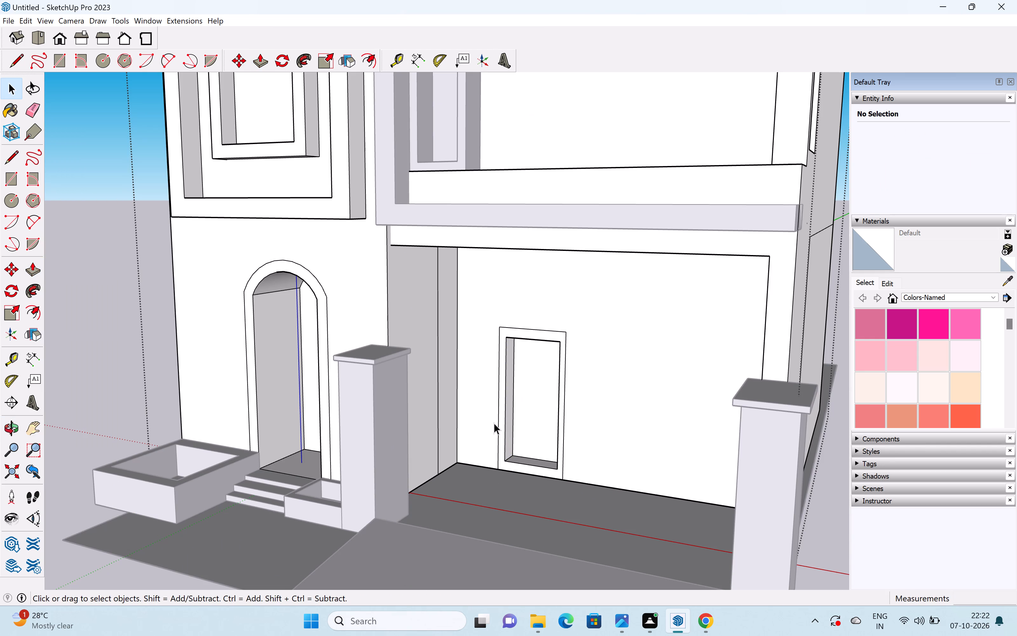
middle_click_drag(494, 423, 617, 400)
scroll(609, 392, "down", 2)
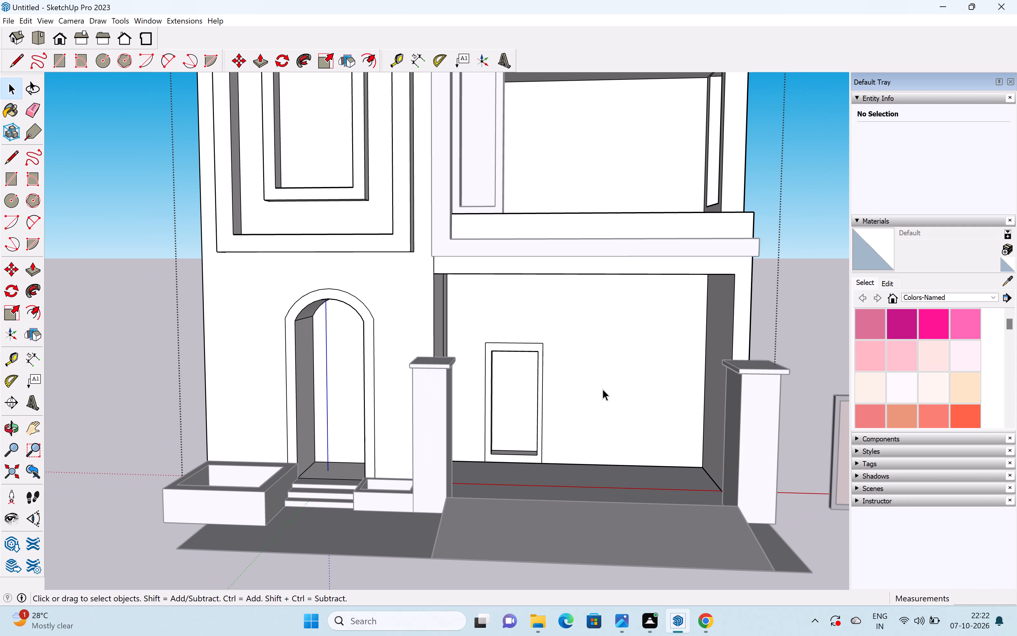
scroll(556, 360, "down", 3)
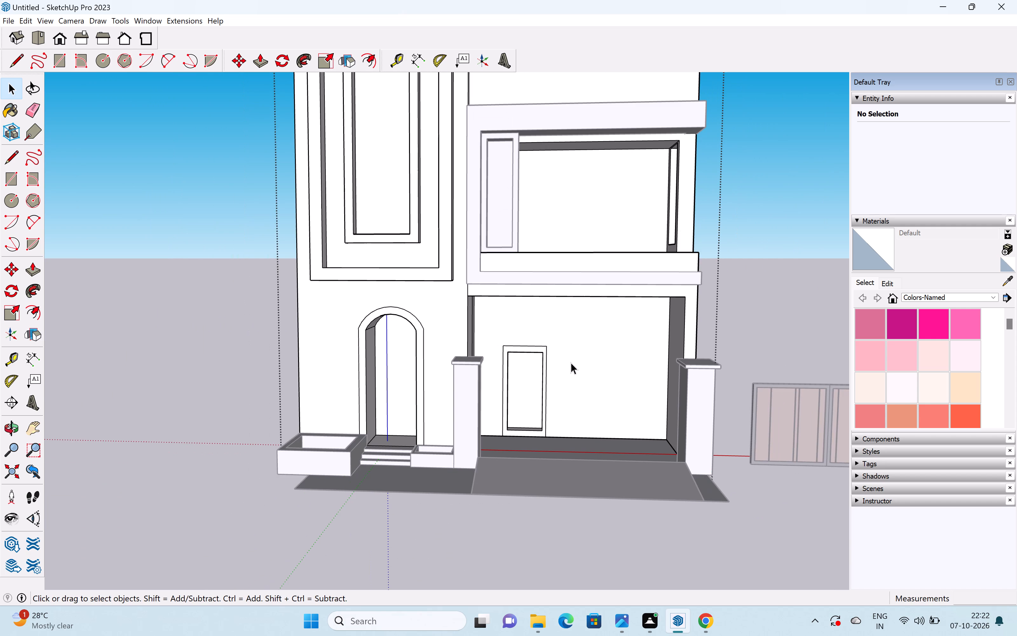
middle_click_drag(591, 366, 614, 368)
scroll(584, 364, "up", 4)
scroll(630, 455, "down", 2)
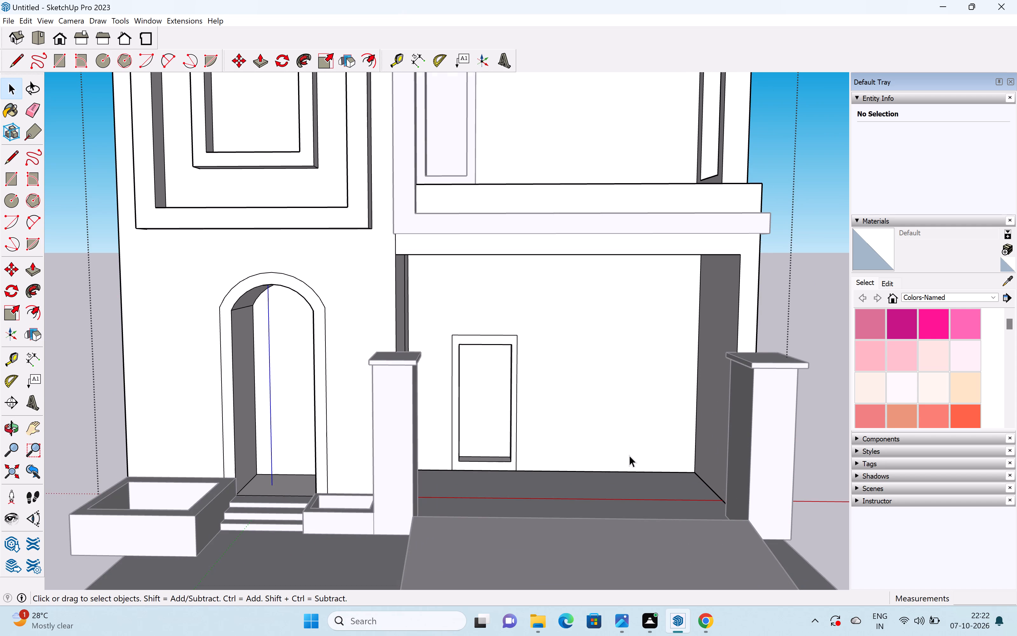
scroll(629, 455, "down", 3)
left_click(713, 576)
scroll(510, 443, "up", 4)
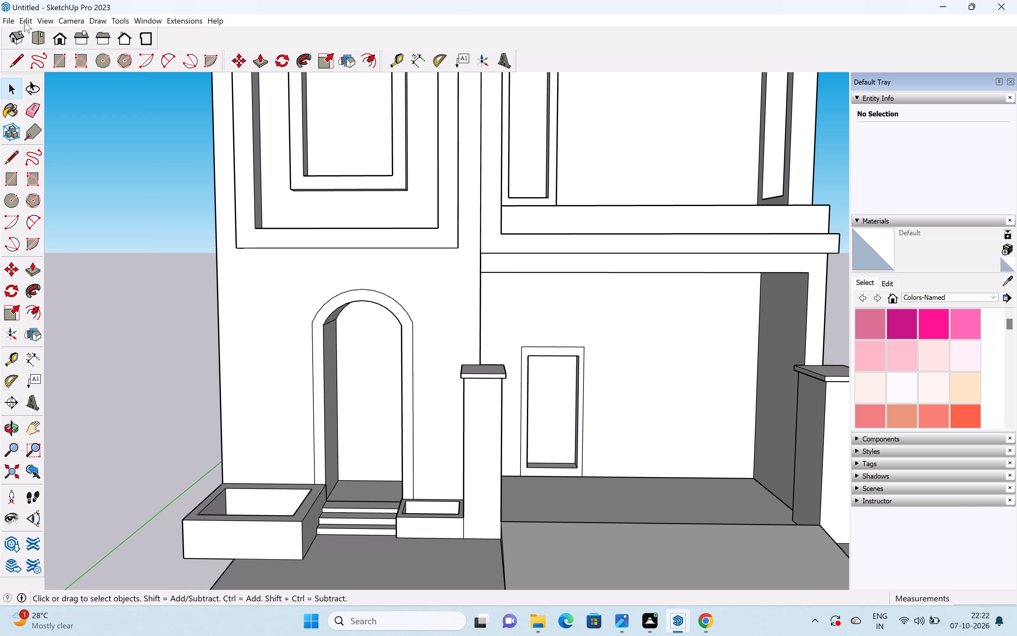
Import the door2 SketchUp model from the Downloads folder and place it on the ground in front of the porch.
left_click(1, 18)
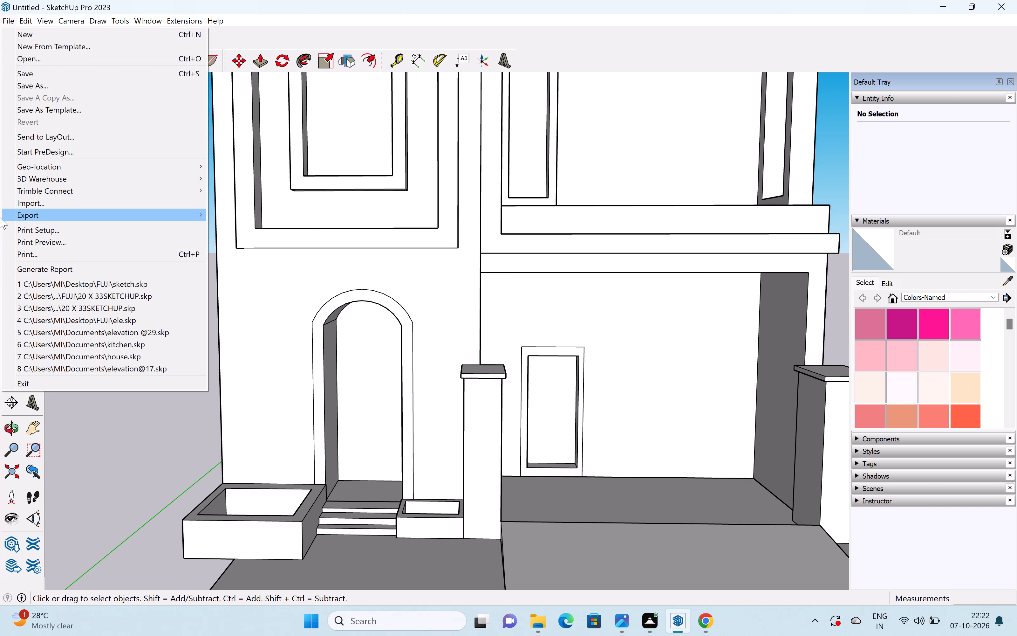
left_click(53, 197)
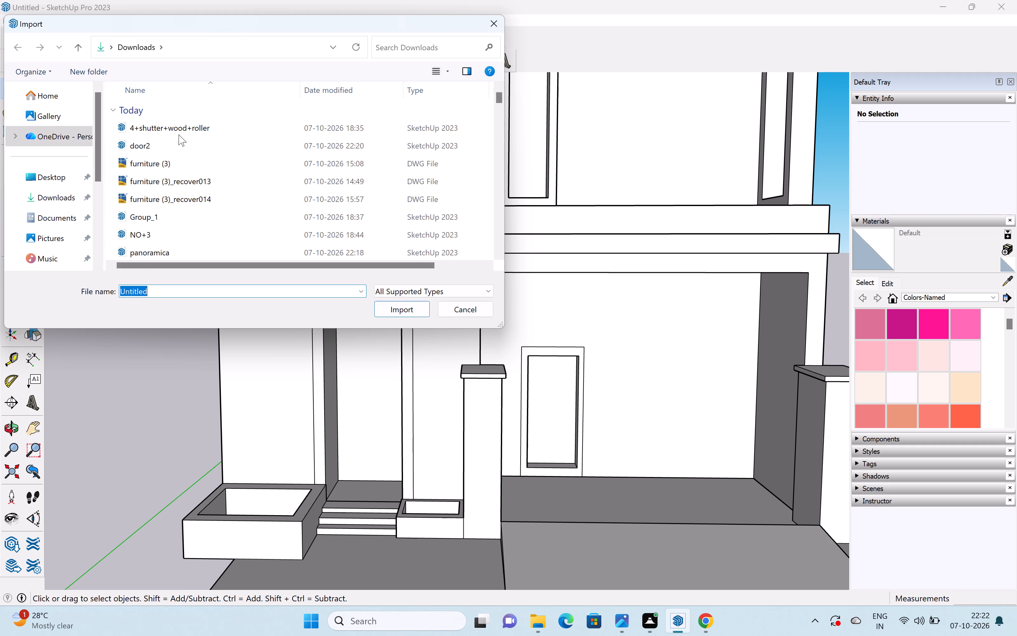
scroll(154, 144, "up", 2)
left_click(153, 145)
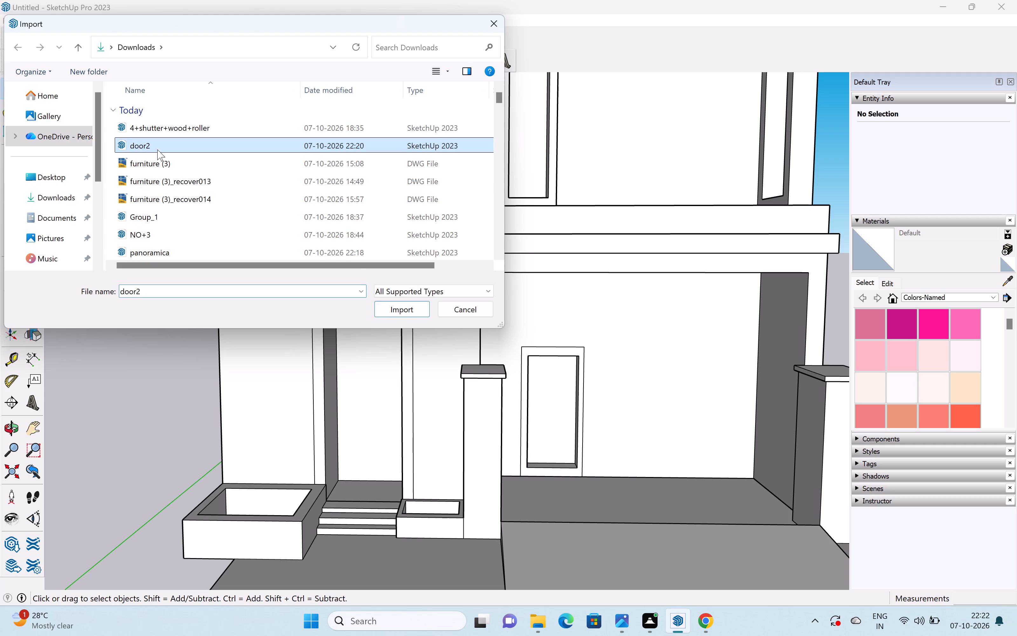
left_click(382, 306)
scroll(362, 300, "down", 4)
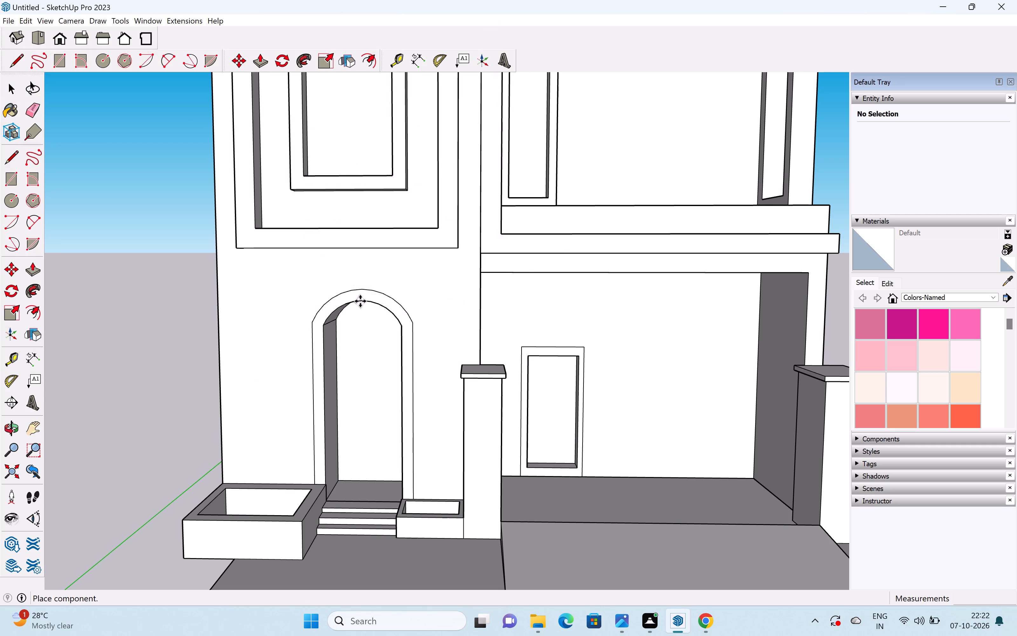
middle_click_drag(480, 423, 346, 371)
scroll(346, 371, "up", 1)
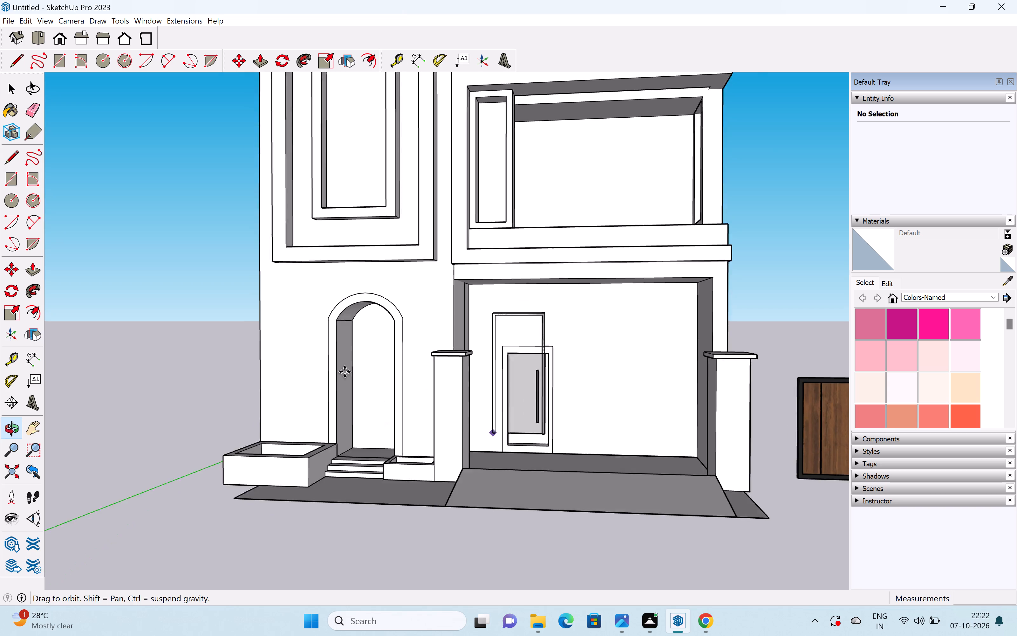
scroll(415, 399, "down", 6)
middle_click_drag(435, 413, 536, 442)
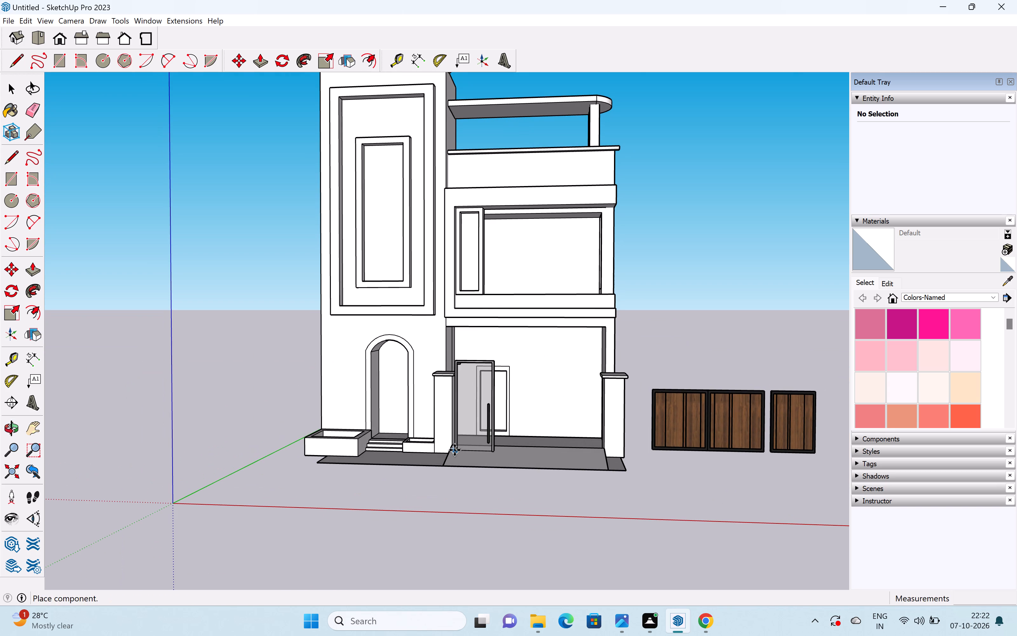
middle_click_drag(454, 449, 374, 367, "shift")
middle_click_drag(476, 407, 491, 486)
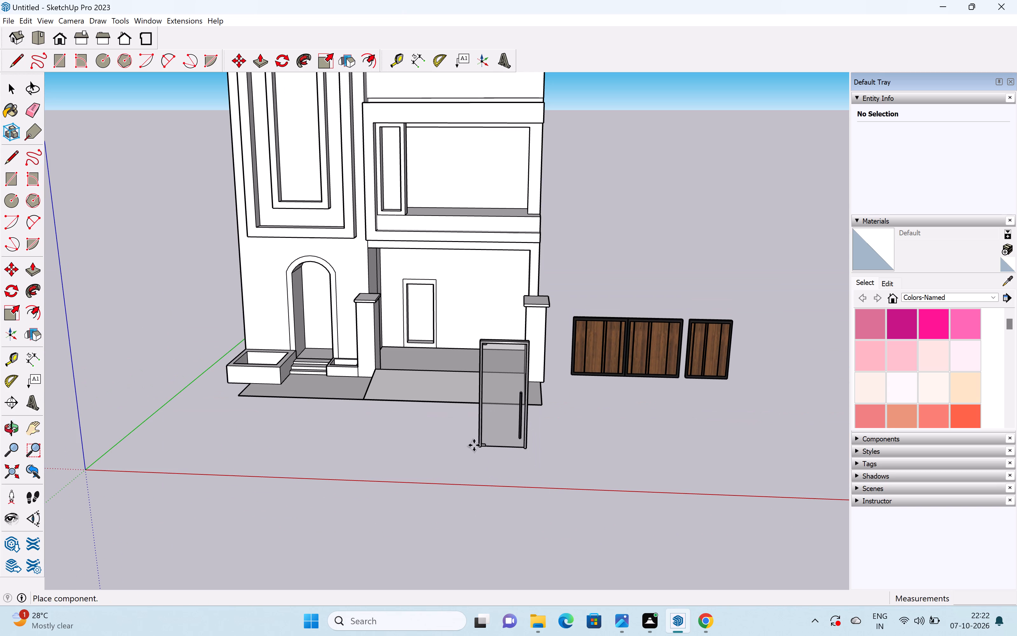
left_click(450, 442)
key("space")
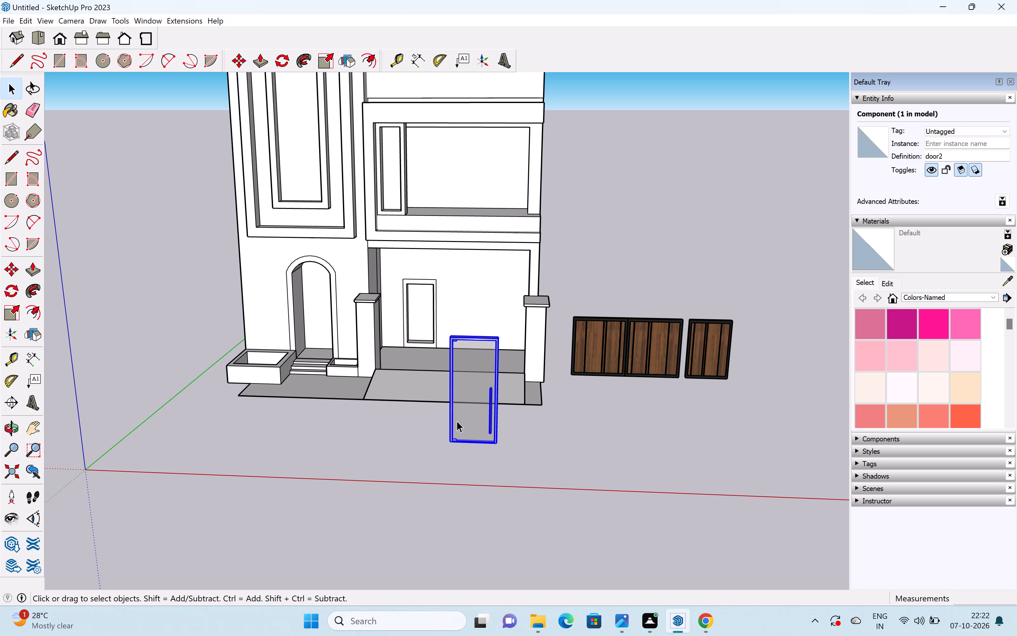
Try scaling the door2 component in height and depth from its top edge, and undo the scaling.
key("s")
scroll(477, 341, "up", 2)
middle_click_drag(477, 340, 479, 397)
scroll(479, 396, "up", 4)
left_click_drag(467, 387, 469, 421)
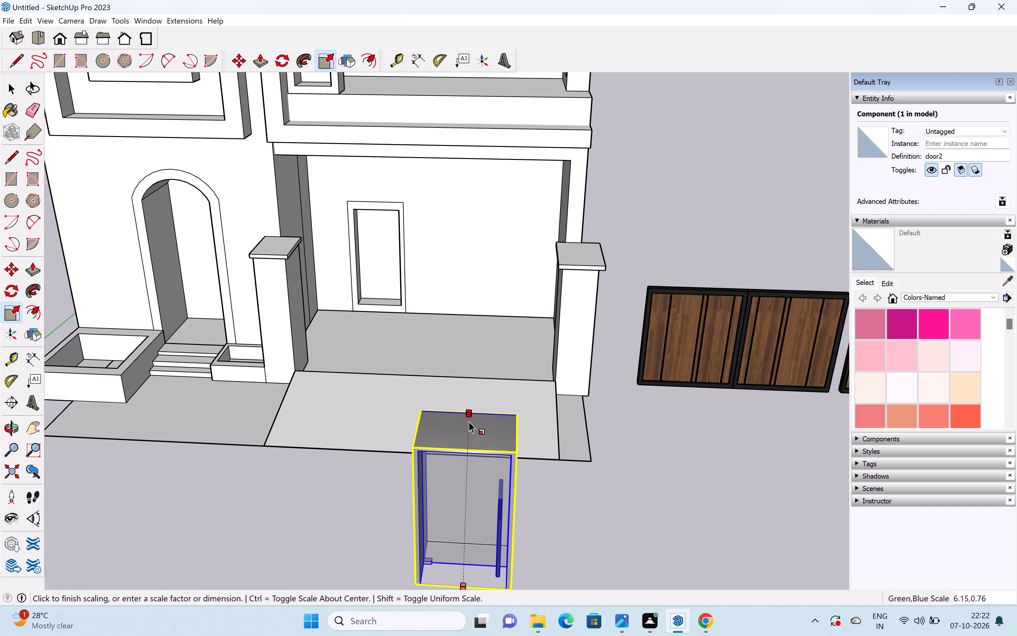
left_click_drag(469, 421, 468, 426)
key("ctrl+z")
Scale the door2 component's height down to about 0.92.
scroll(471, 386, "up", 3)
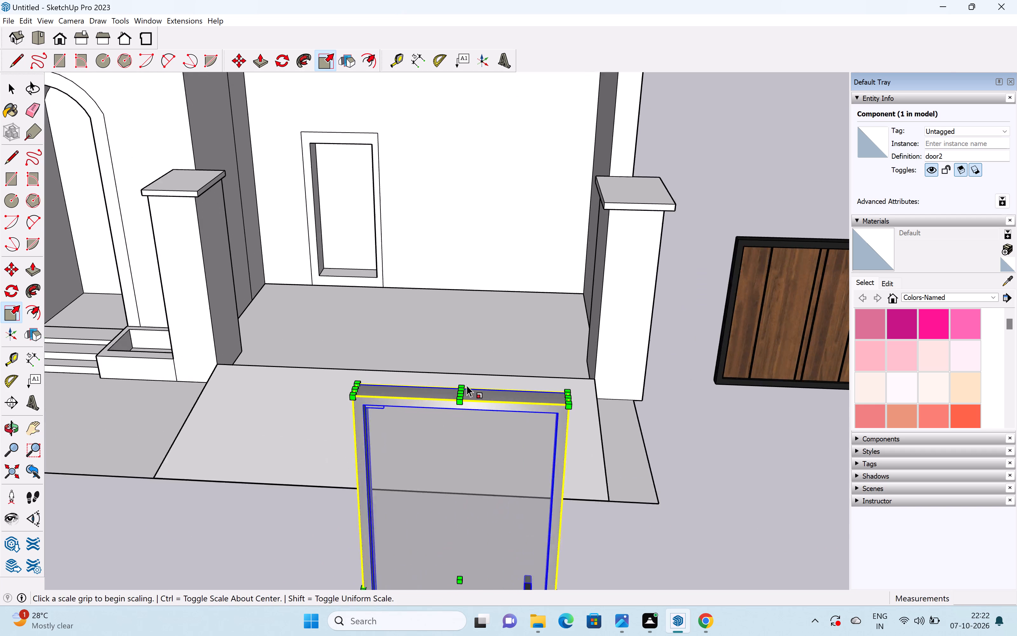
scroll(467, 385, "up", 5)
left_click_drag(460, 400, 463, 508)
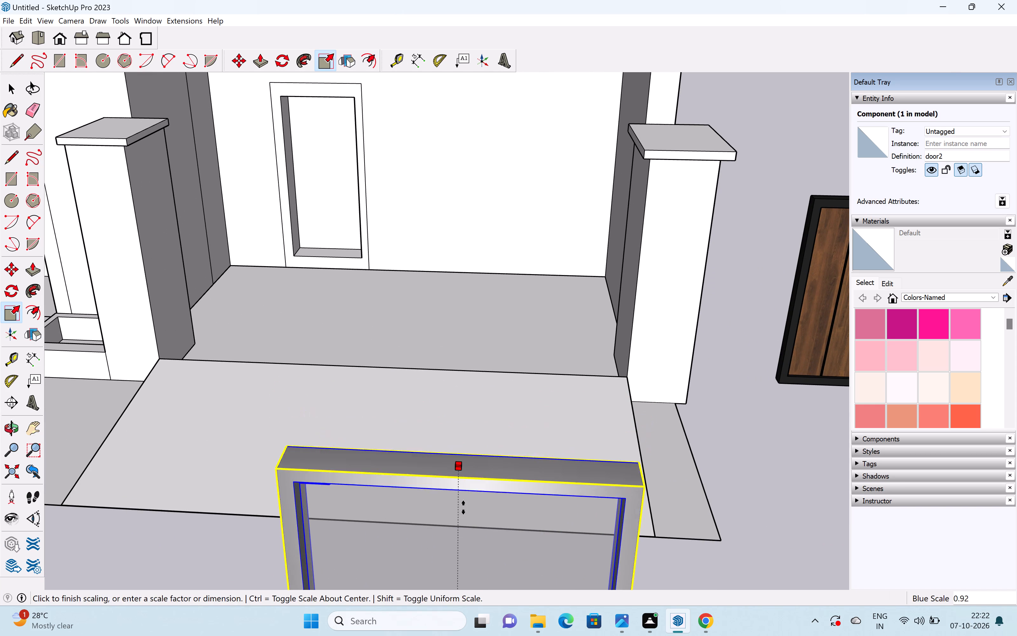
left_click_drag(463, 508, 463, 509)
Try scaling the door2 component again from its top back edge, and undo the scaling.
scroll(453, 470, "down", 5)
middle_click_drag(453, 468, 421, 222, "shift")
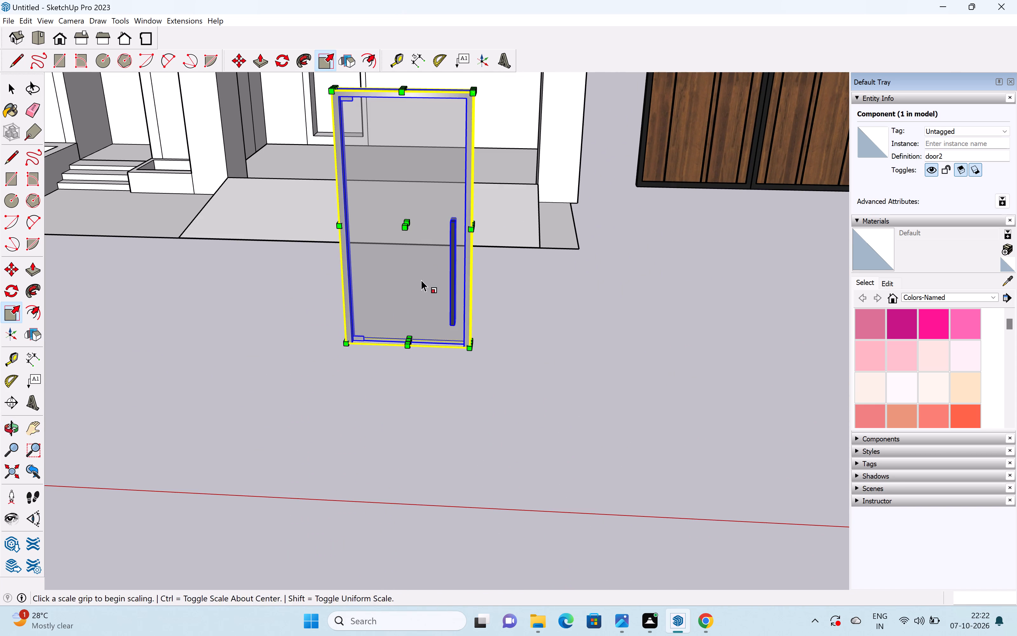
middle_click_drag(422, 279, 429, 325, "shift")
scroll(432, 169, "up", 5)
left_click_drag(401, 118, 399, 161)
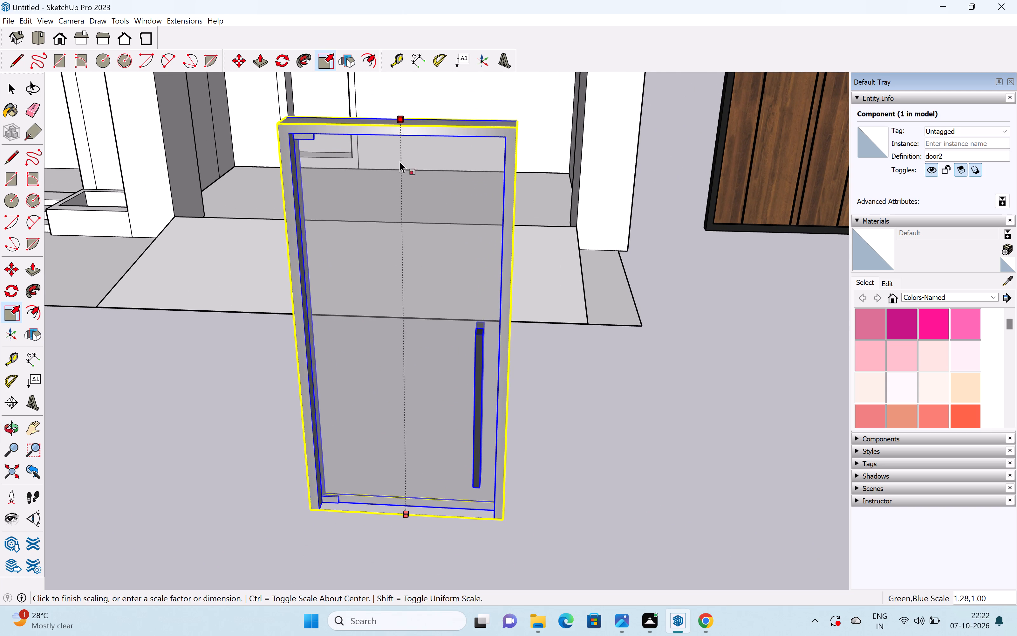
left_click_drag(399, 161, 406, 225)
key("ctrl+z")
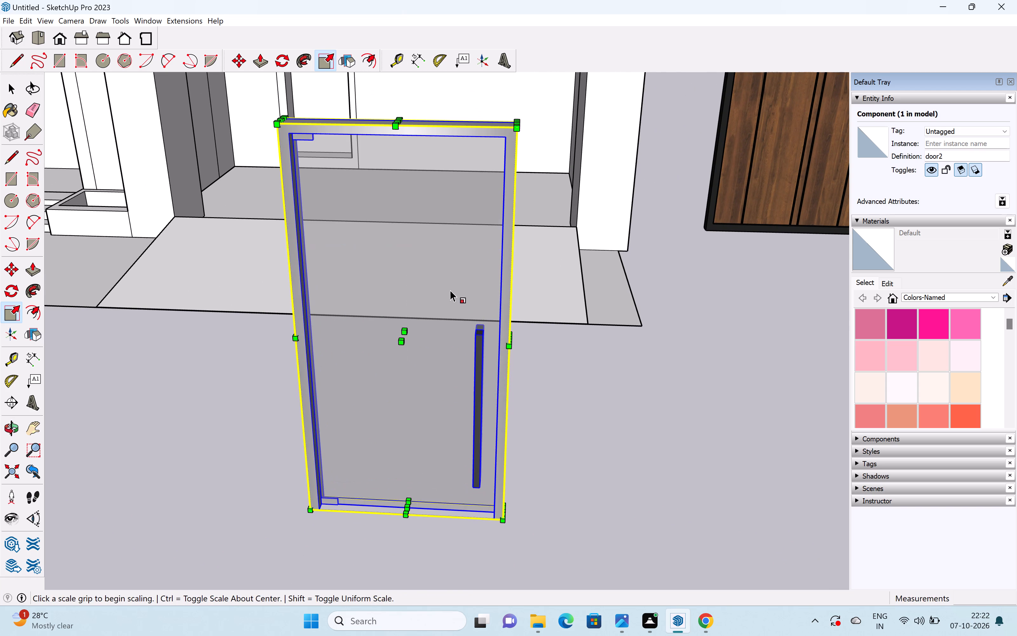
Scale the door2 component to about 0.82 in height and 0.61 in width, and shorten it slightly more from the top.
scroll(408, 124, "up", 1)
middle_click_drag(406, 125, 343, 140)
left_click_drag(353, 136, 356, 224)
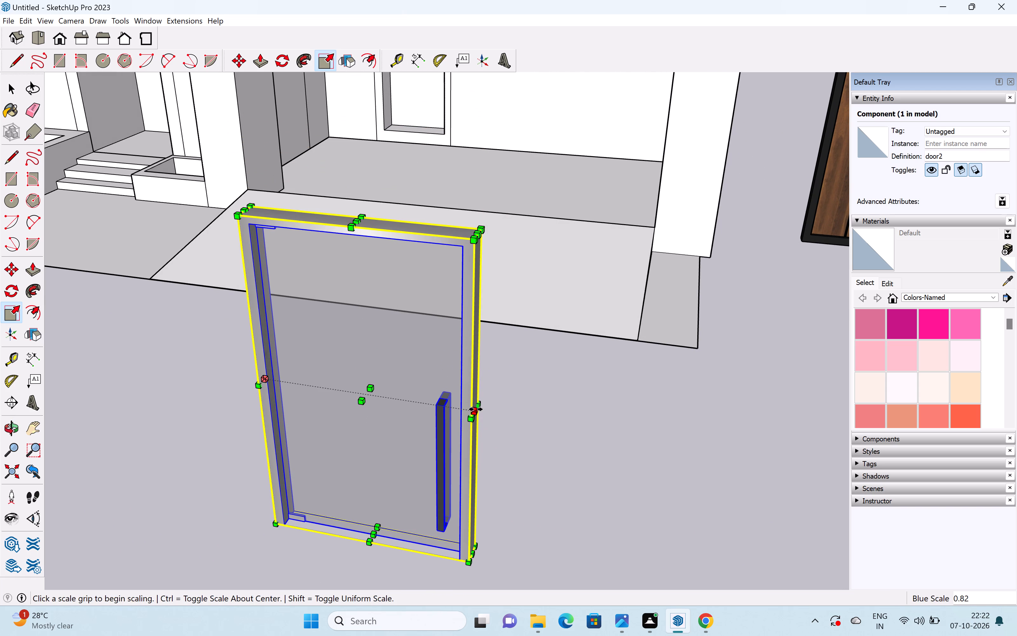
left_click_drag(475, 409, 393, 385)
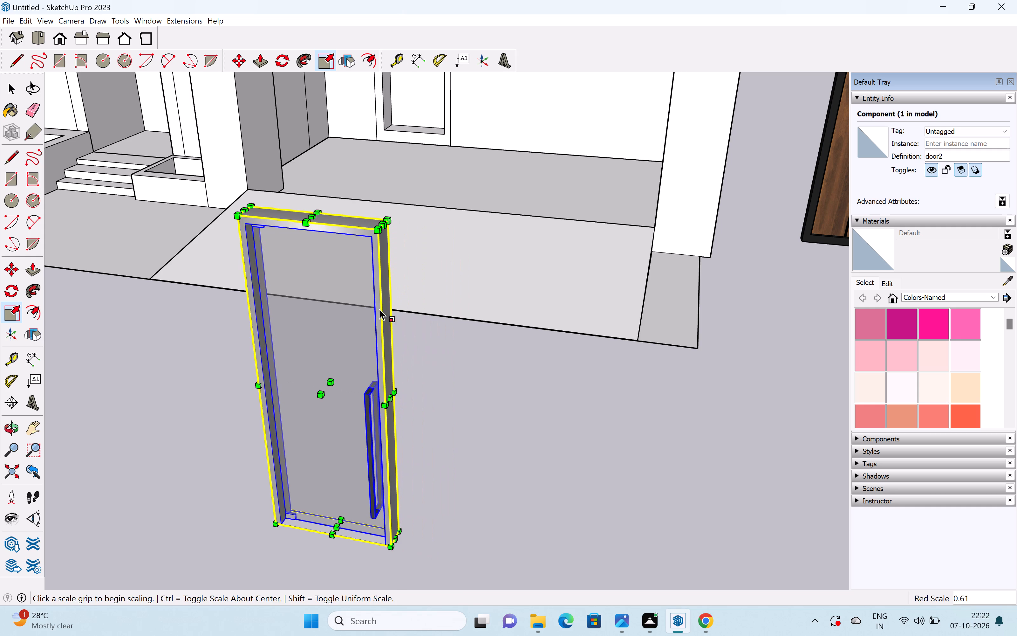
left_click_drag(313, 216, 311, 241)
key("space")
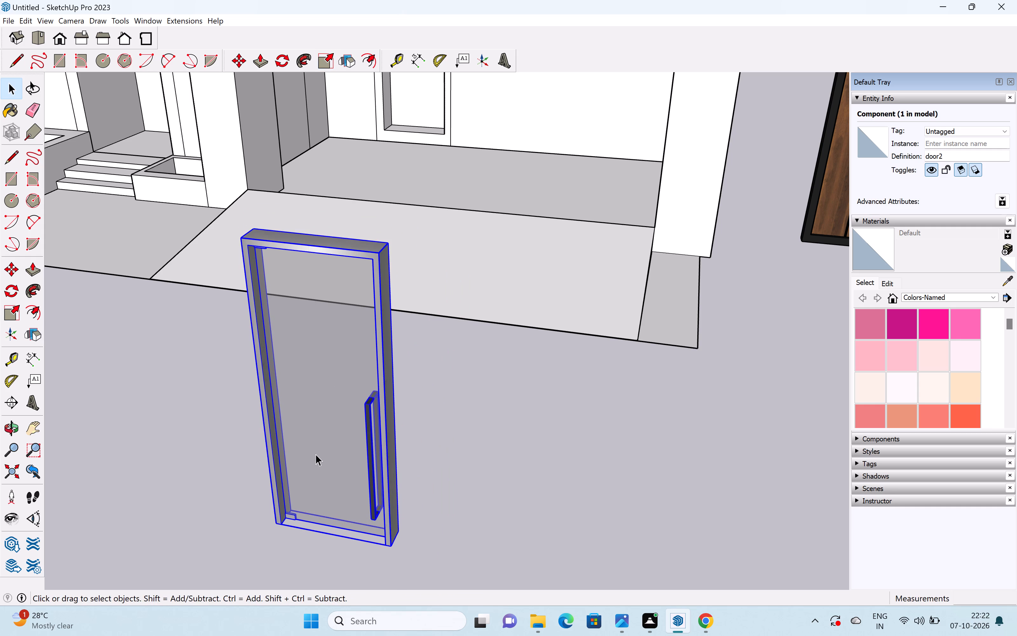
Move the door2 component by its bottom corner into the door opening in the porch's back wall.
middle_click_drag(326, 452, 386, 435)
key("m")
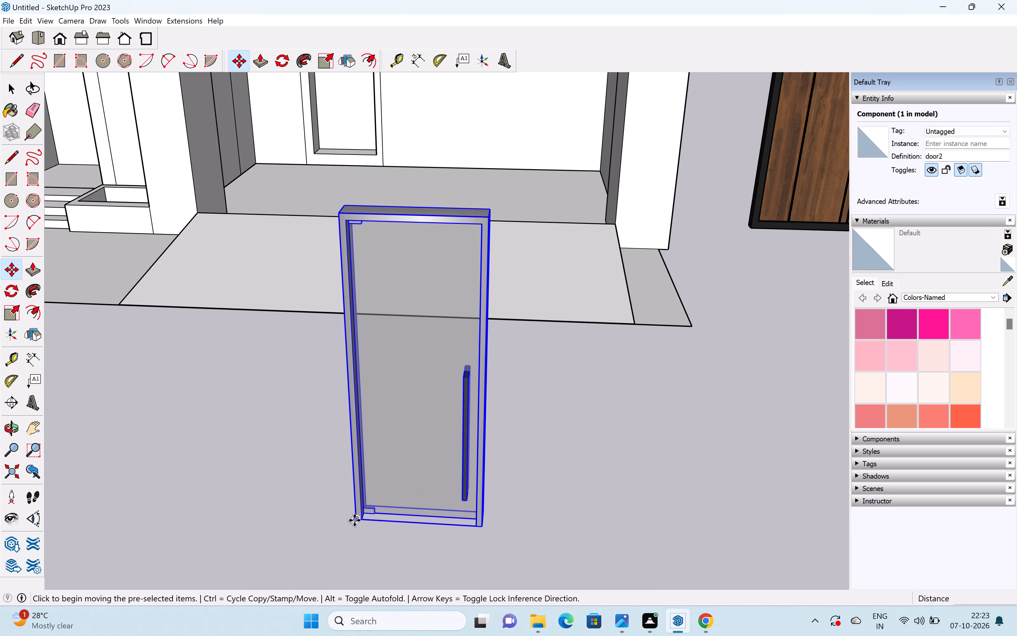
left_click_drag(354, 520, 354, 515)
middle_click_drag(330, 199, 275, 430, "shift")
scroll(281, 346, "up", 7)
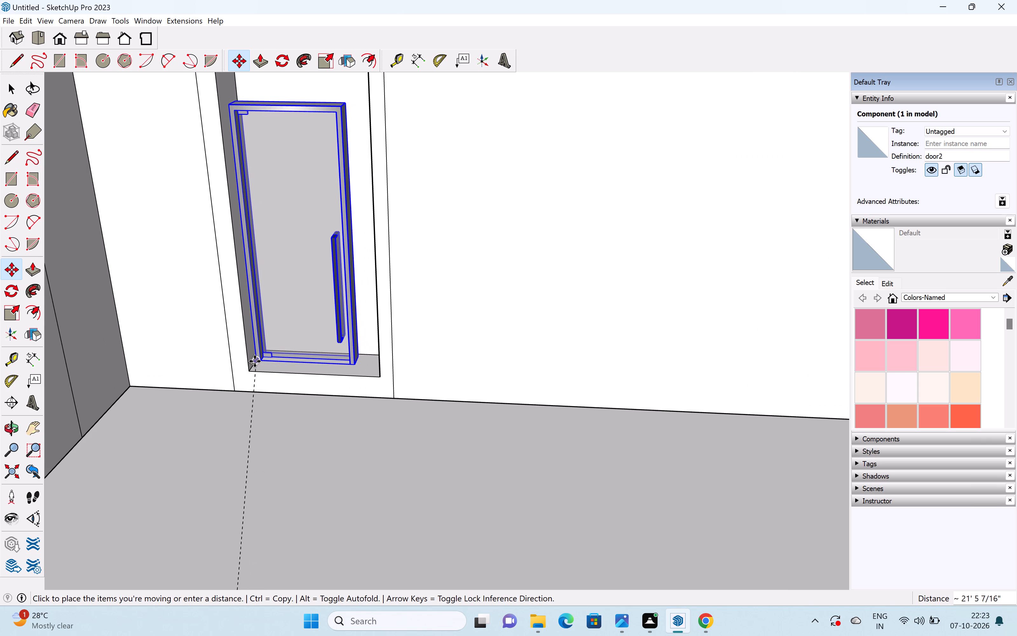
left_click(255, 362)
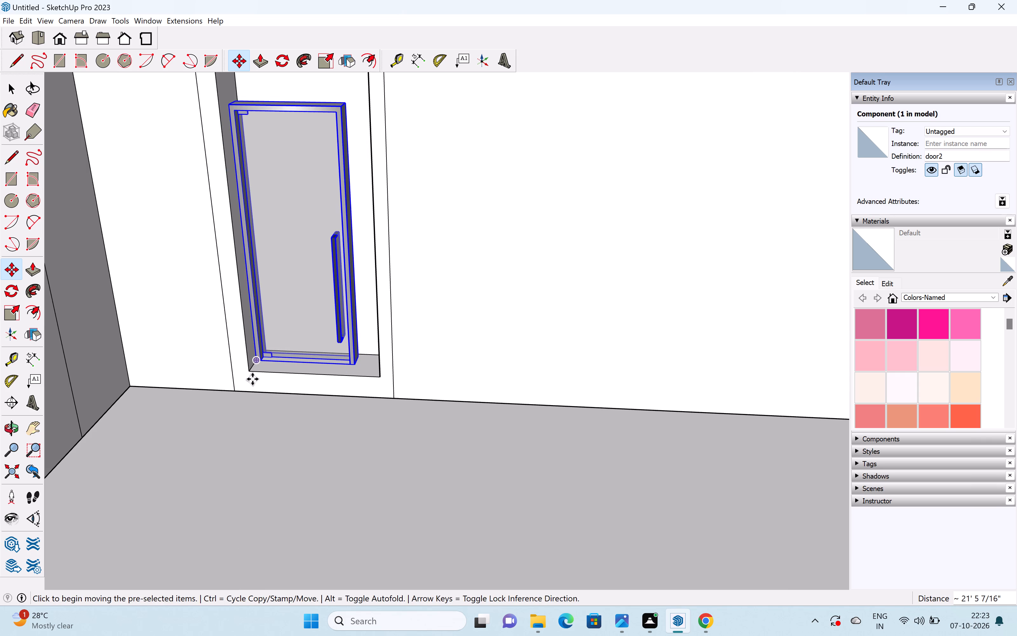
key("space")
Scale the door2 component wider so that it reaches the far side of the wall opening.
middle_click_drag(285, 356, 305, 356)
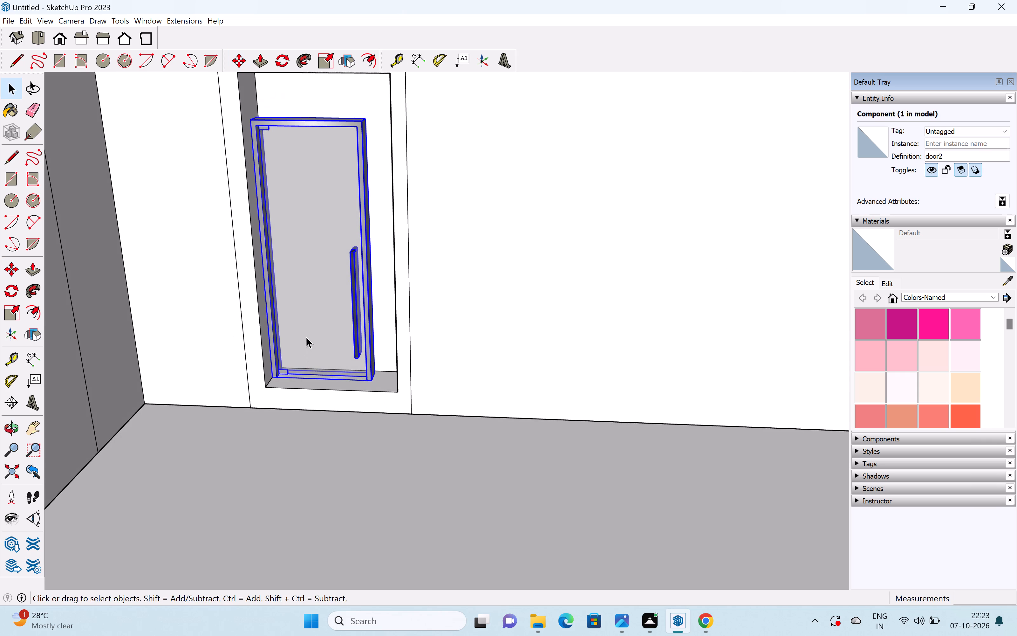
middle_click_drag(308, 334, 345, 246)
middle_click_drag(345, 246, 301, 322, "shift")
left_click(295, 309)
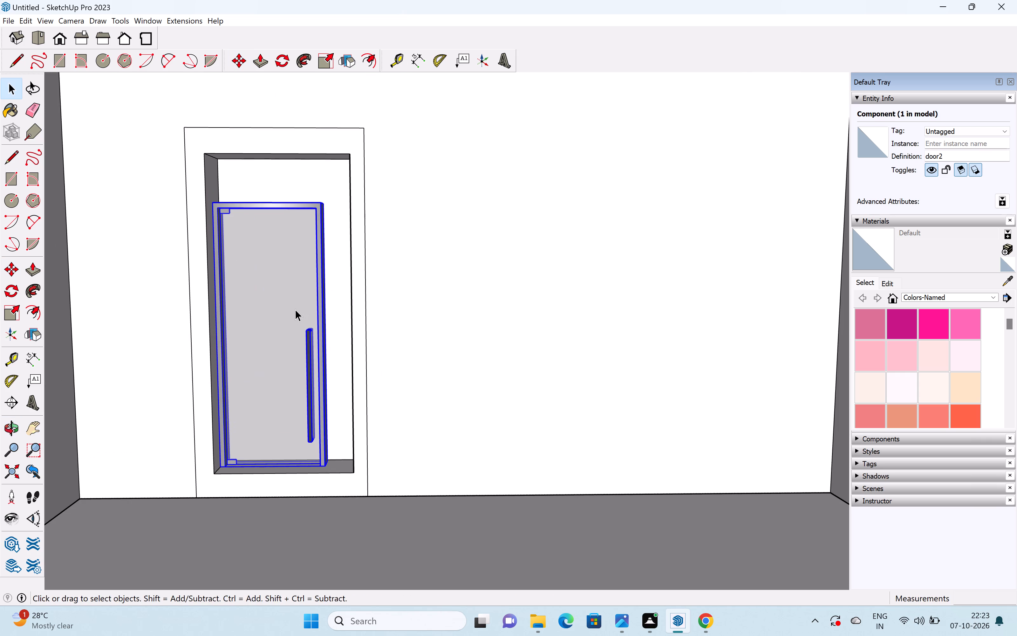
scroll(295, 309, "up", 1)
middle_click_drag(295, 309, 236, 330)
key("s")
middle_click_drag(317, 319, 302, 315)
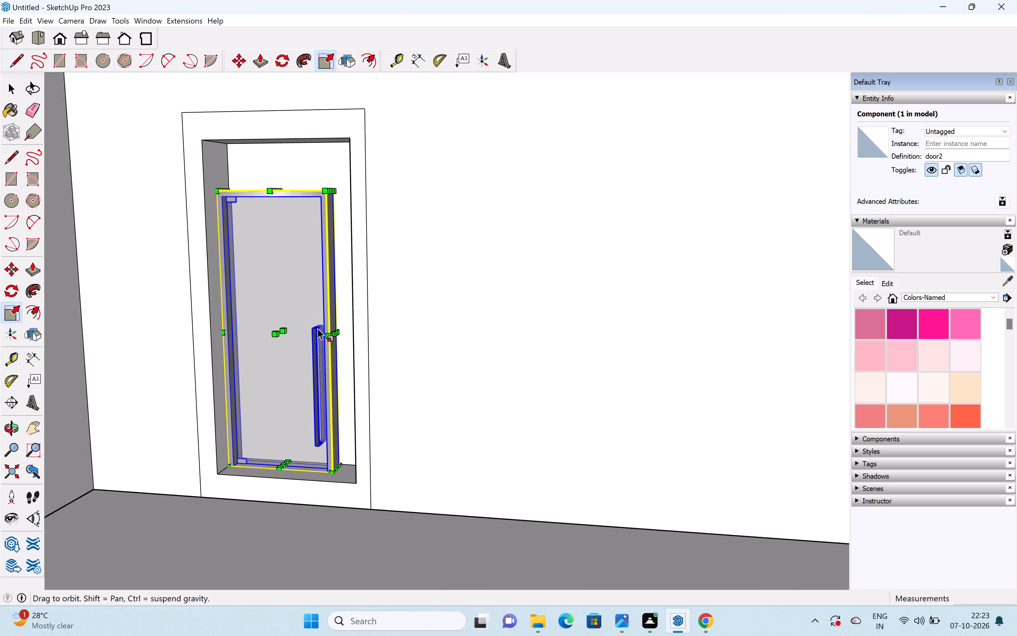
scroll(334, 338, "up", 4)
left_click_drag(334, 333, 365, 361)
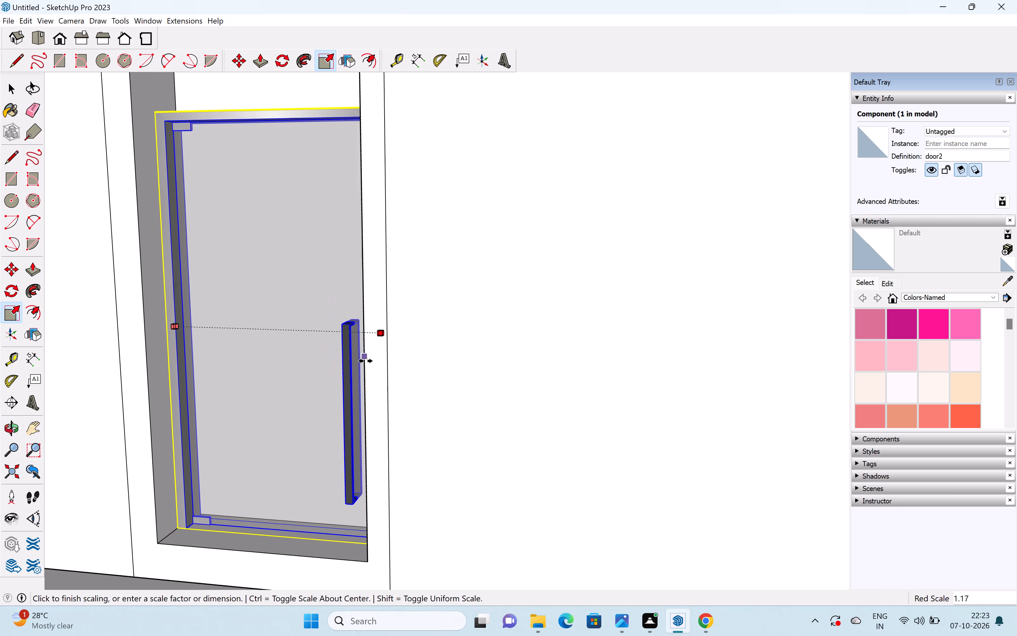
left_click_drag(365, 361, 368, 364)
scroll(354, 347, "down", 5)
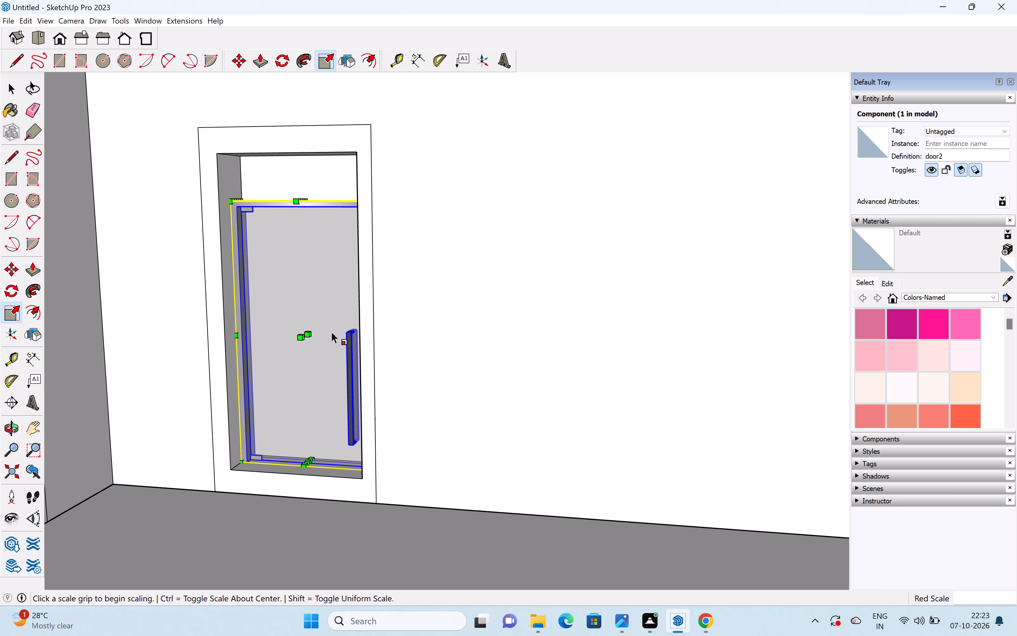
Scale the door2 component taller so that it reaches the top of the wall opening, and deselect it.
middle_click_drag(333, 332, 311, 424, "shift")
scroll(304, 282, "up", 5)
left_click_drag(263, 303, 263, 274)
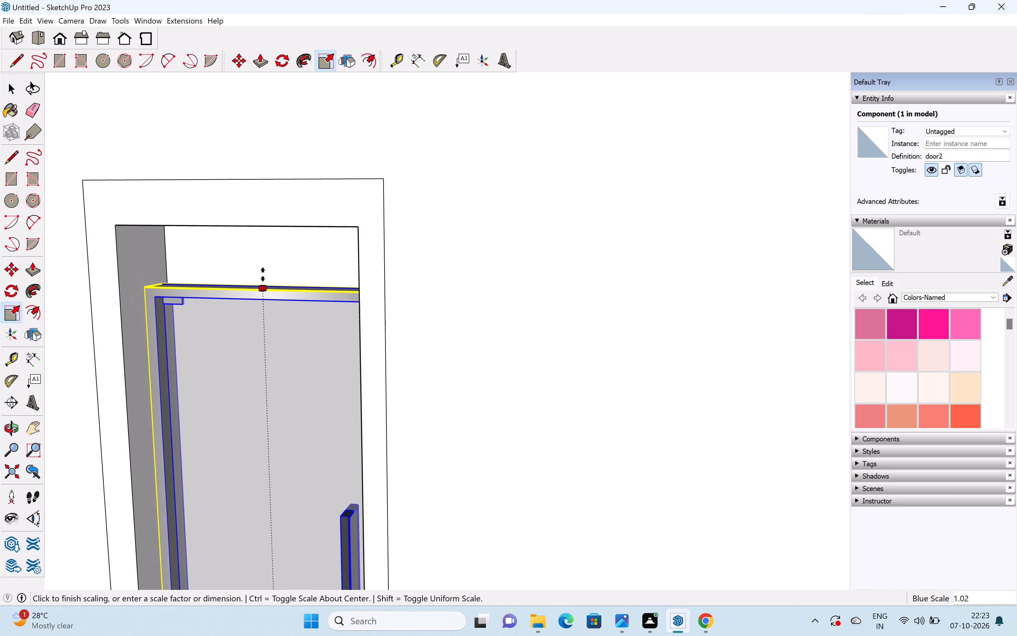
left_click_drag(263, 274, 265, 223)
scroll(274, 266, "down", 10)
key("space")
scroll(287, 304, "down", 6)
left_click(283, 434)
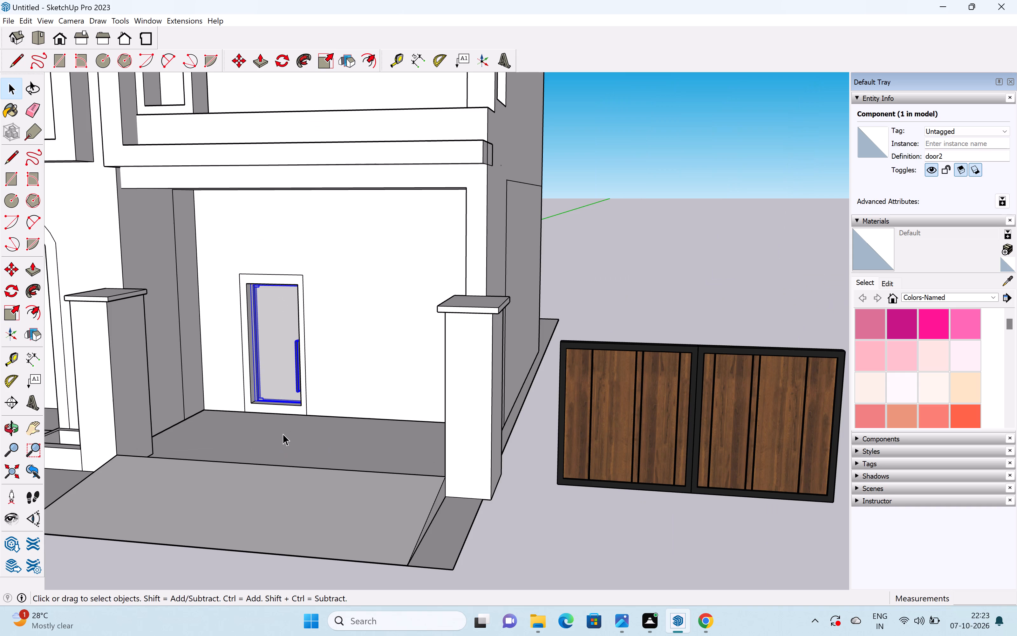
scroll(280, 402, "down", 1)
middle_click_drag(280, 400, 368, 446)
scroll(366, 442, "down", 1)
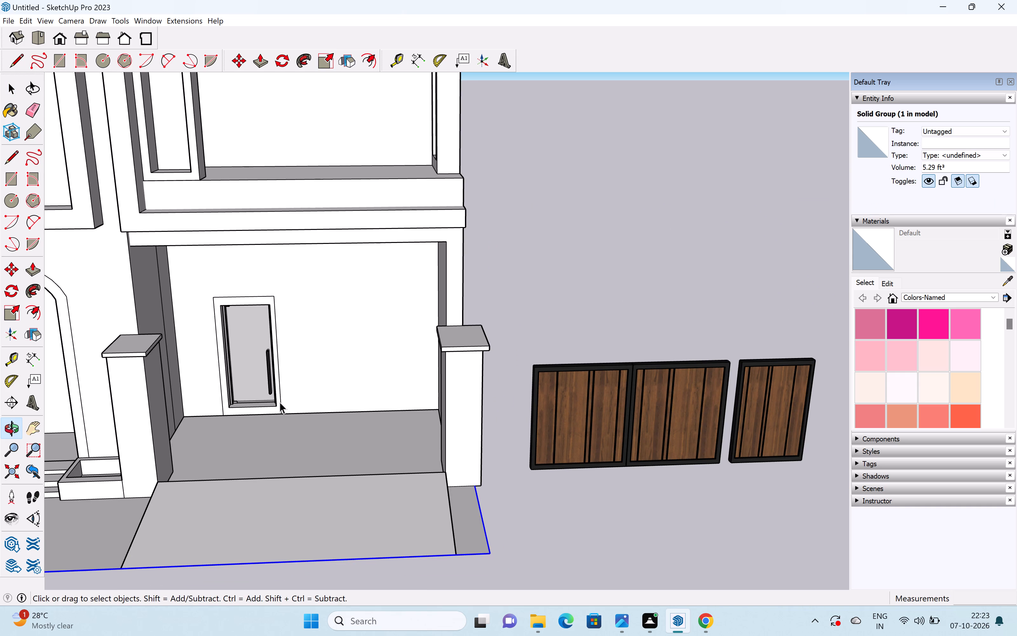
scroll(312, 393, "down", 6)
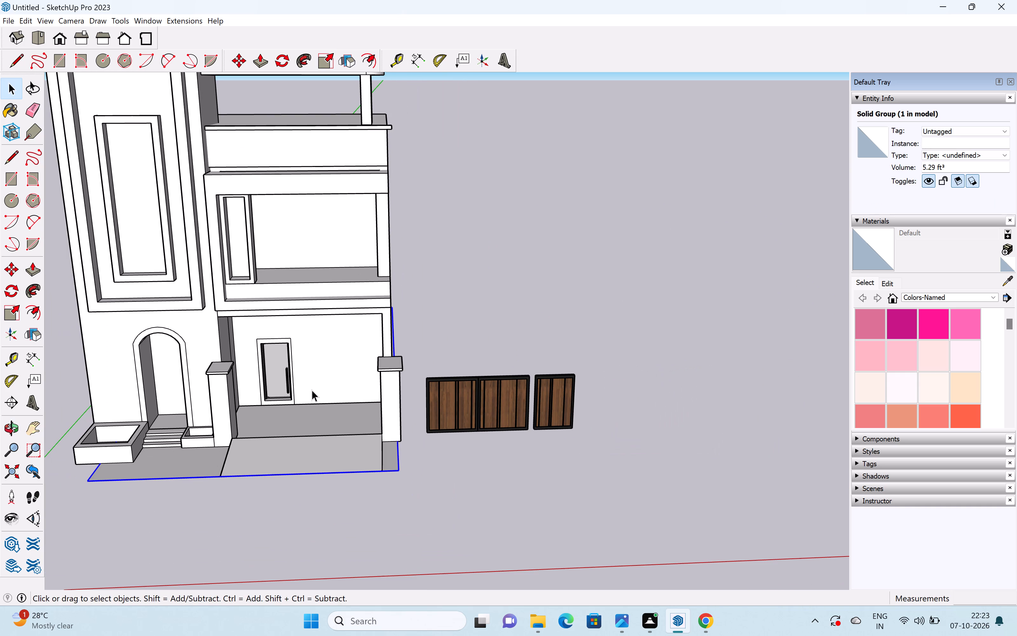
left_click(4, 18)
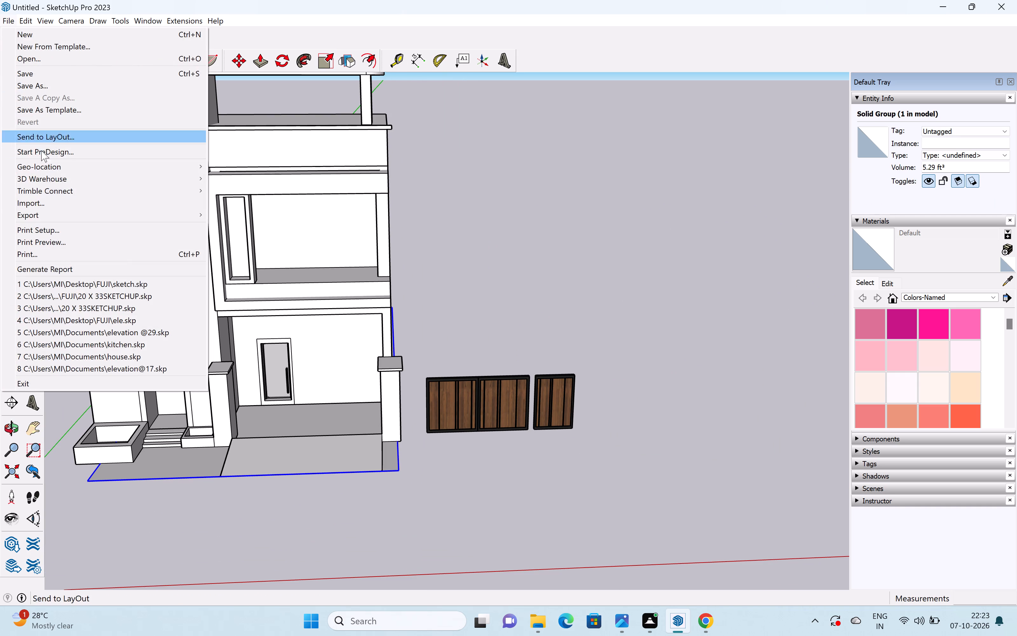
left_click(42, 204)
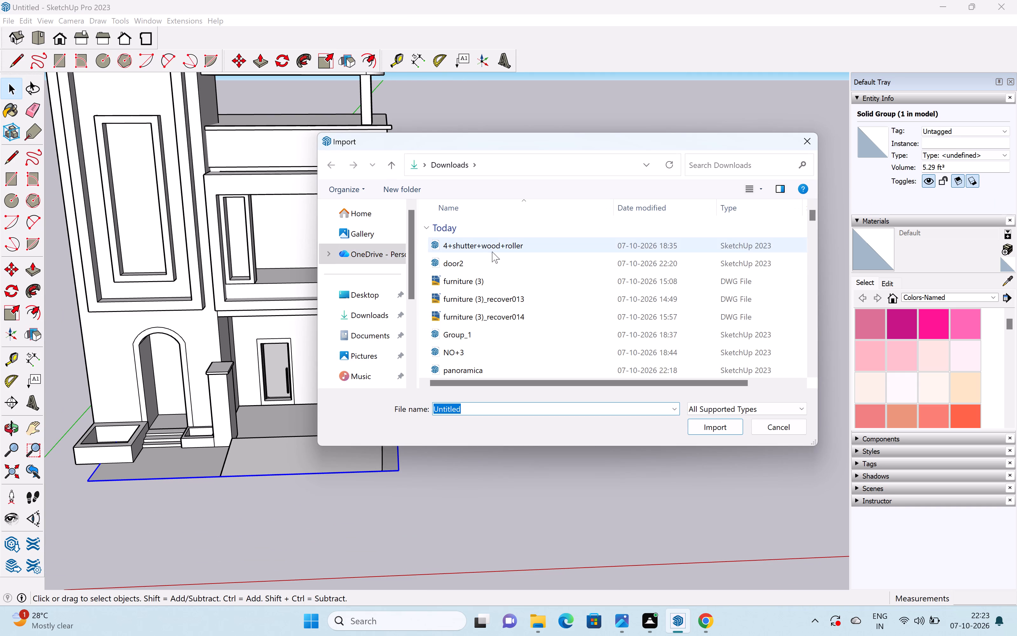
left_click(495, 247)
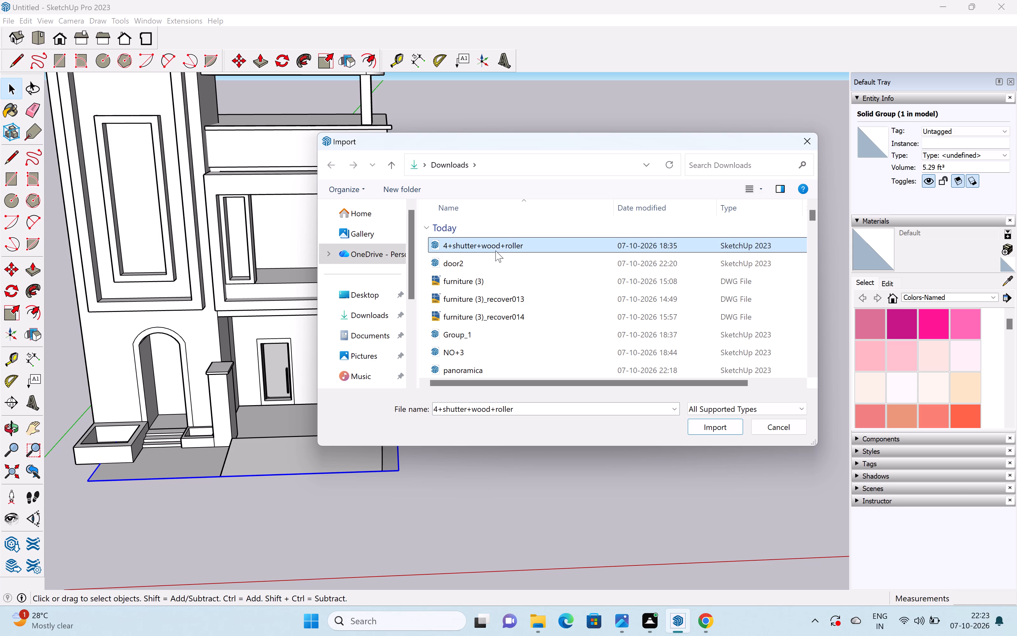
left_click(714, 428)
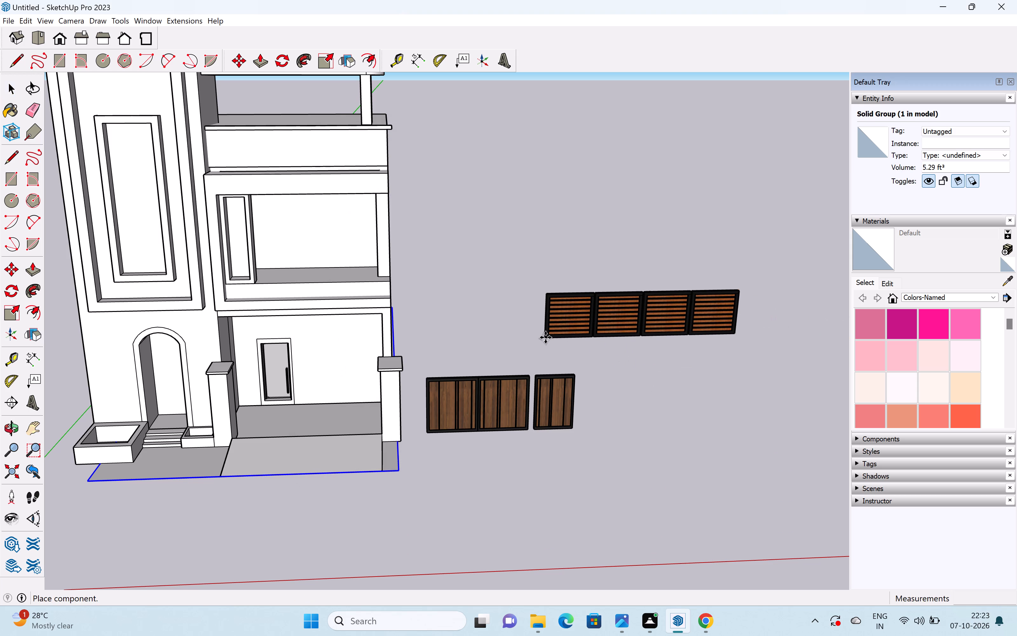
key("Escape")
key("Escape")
Import the panoramica SketchUp file from Downloads and place the window component on the ground in front of the porch.
left_click(12, 21)
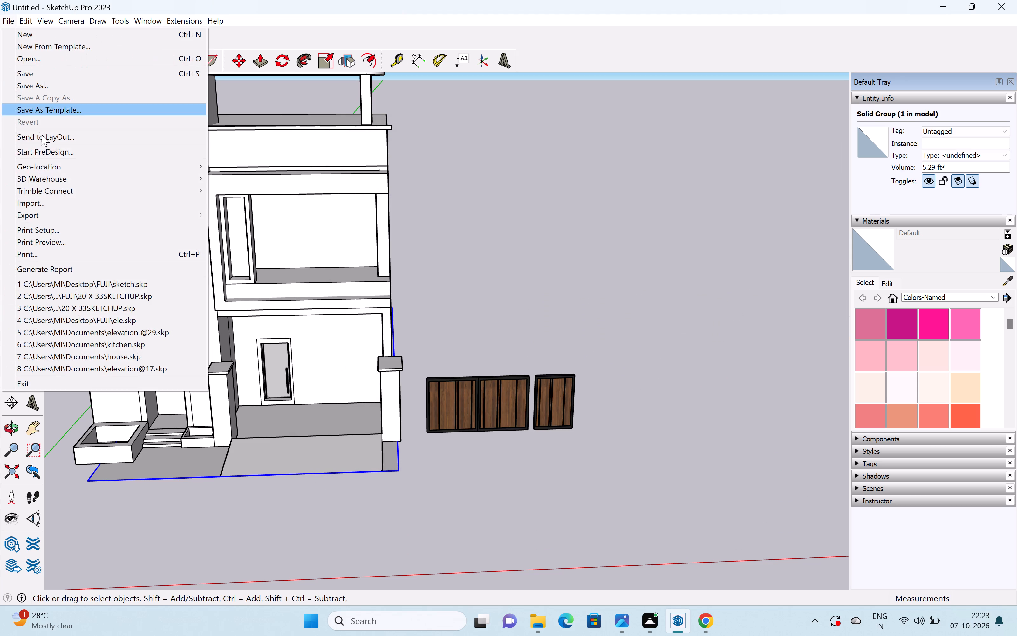
left_click(41, 200)
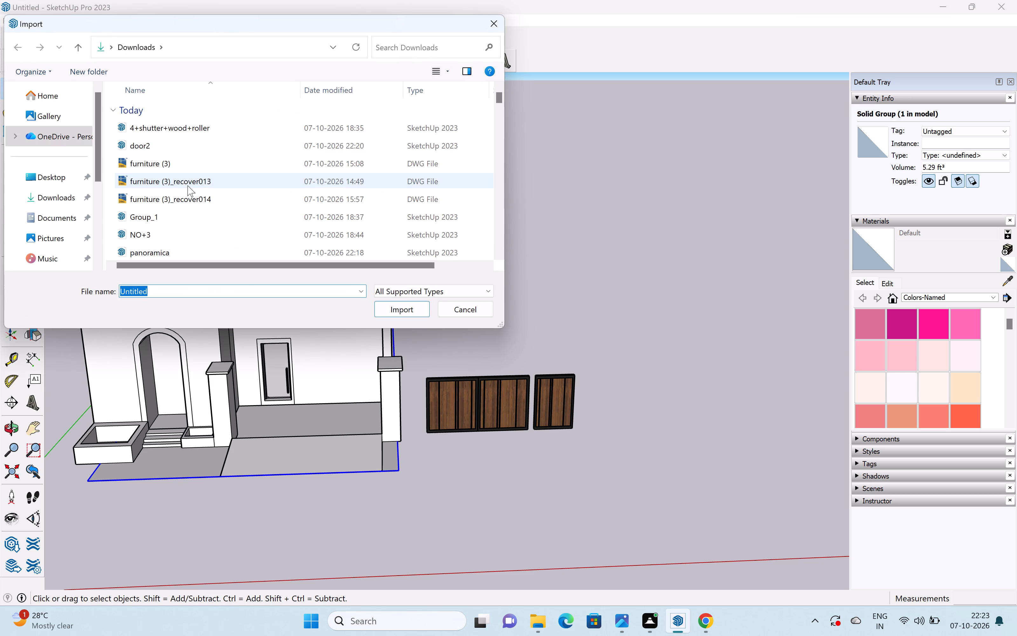
scroll(158, 142, "down", 1)
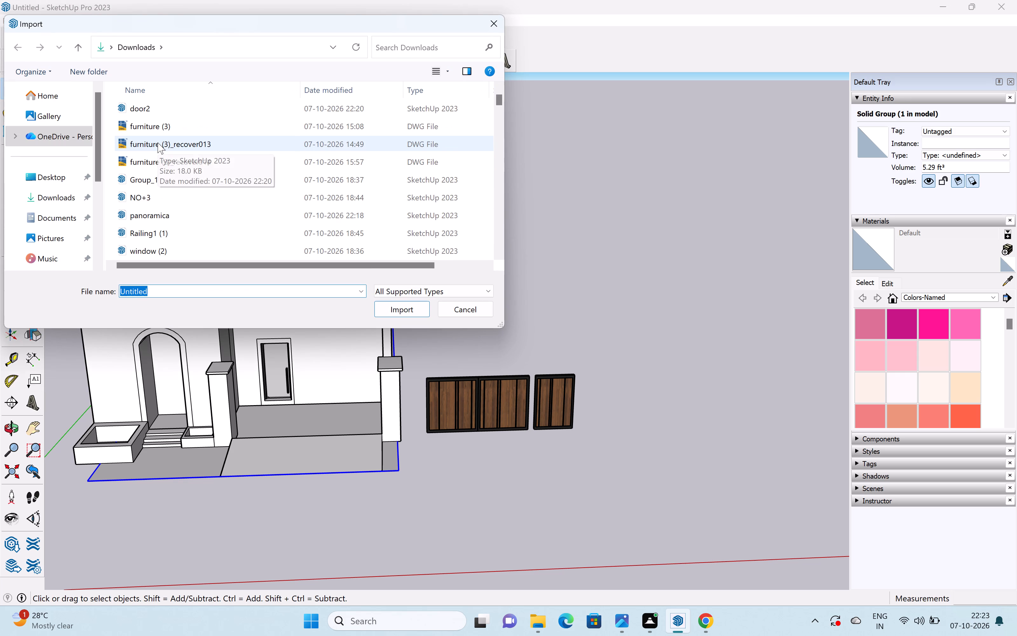
scroll(157, 141, "up", 5)
scroll(144, 176, "down", 2)
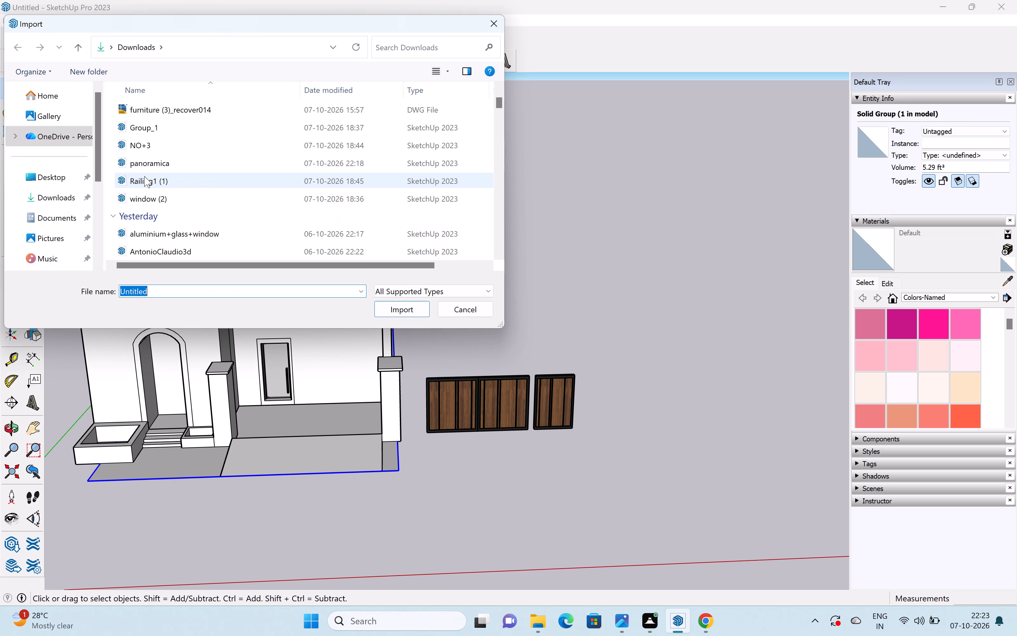
left_click(147, 167)
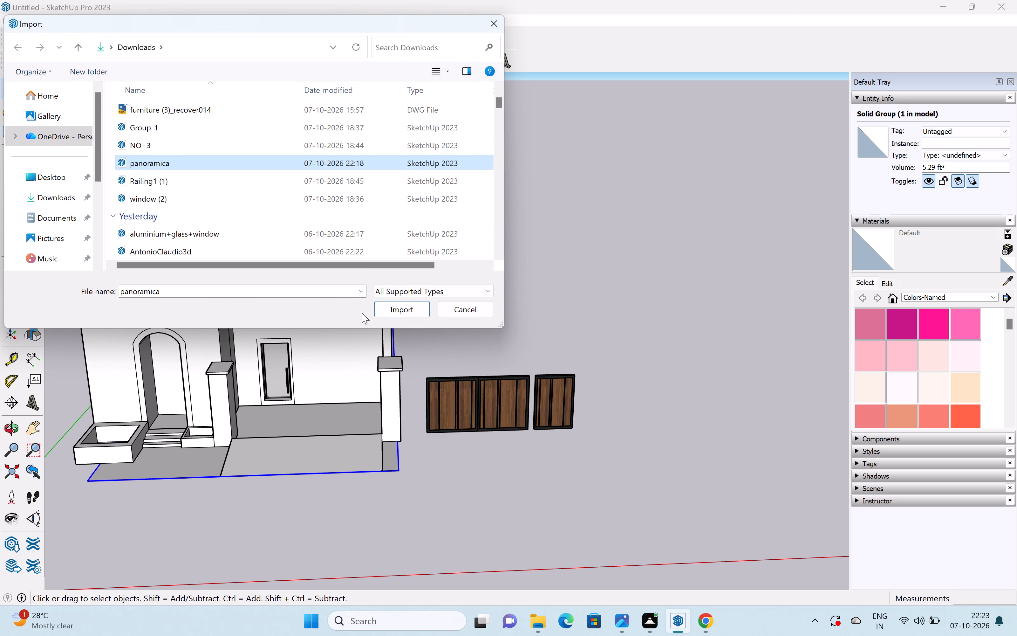
left_click(377, 313)
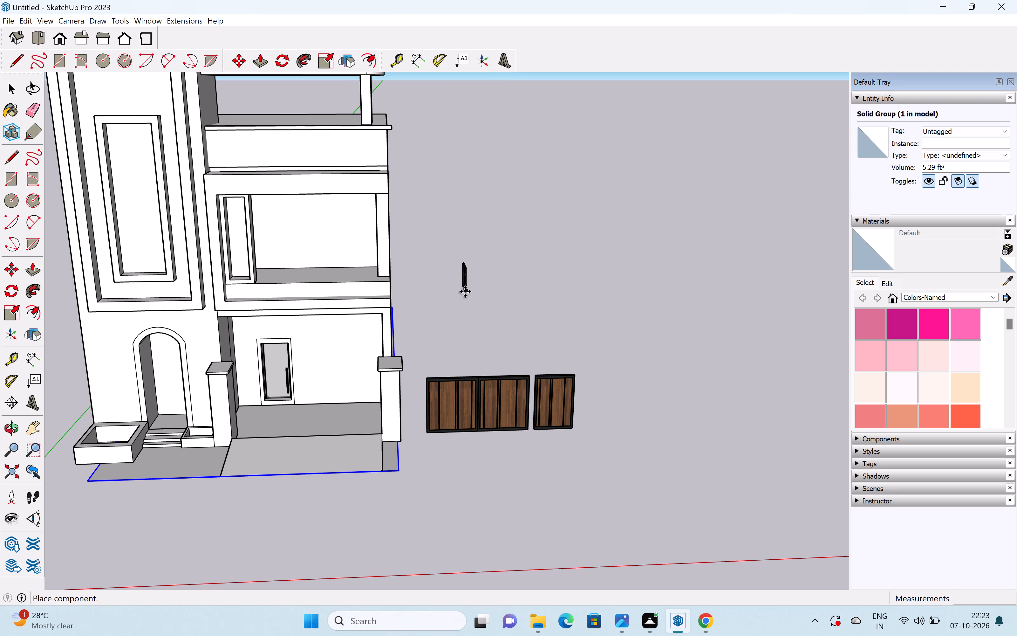
scroll(471, 294, "up", 3)
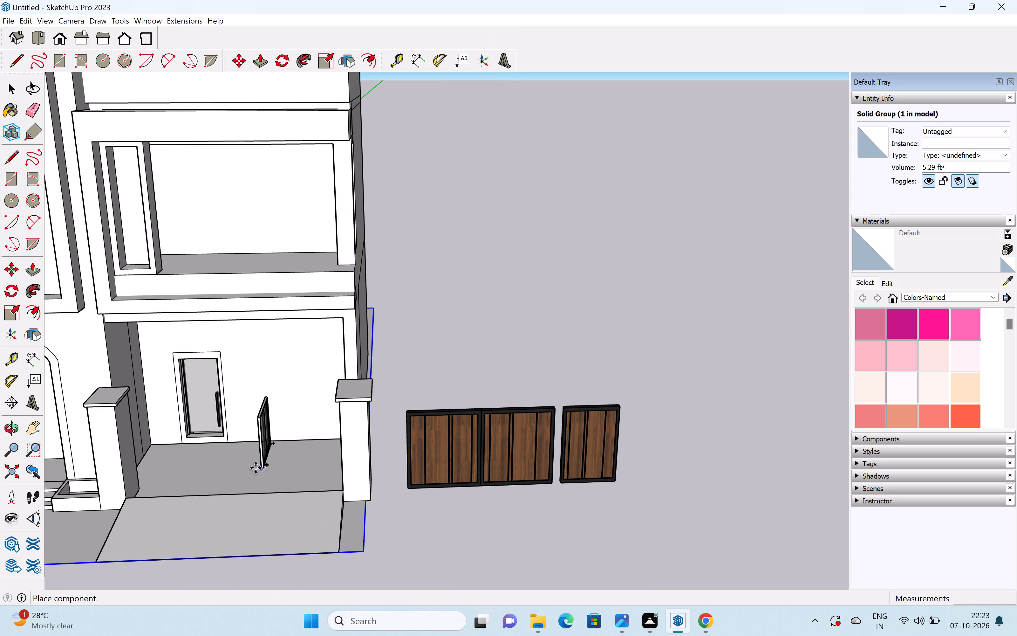
middle_click_drag(448, 523, 417, 360, "shift")
left_click(386, 456)
key("space")
Rotate the imported window component 90 degrees about the vertical axis at its bottom corner.
middle_click_drag(399, 439, 221, 432)
key("q")
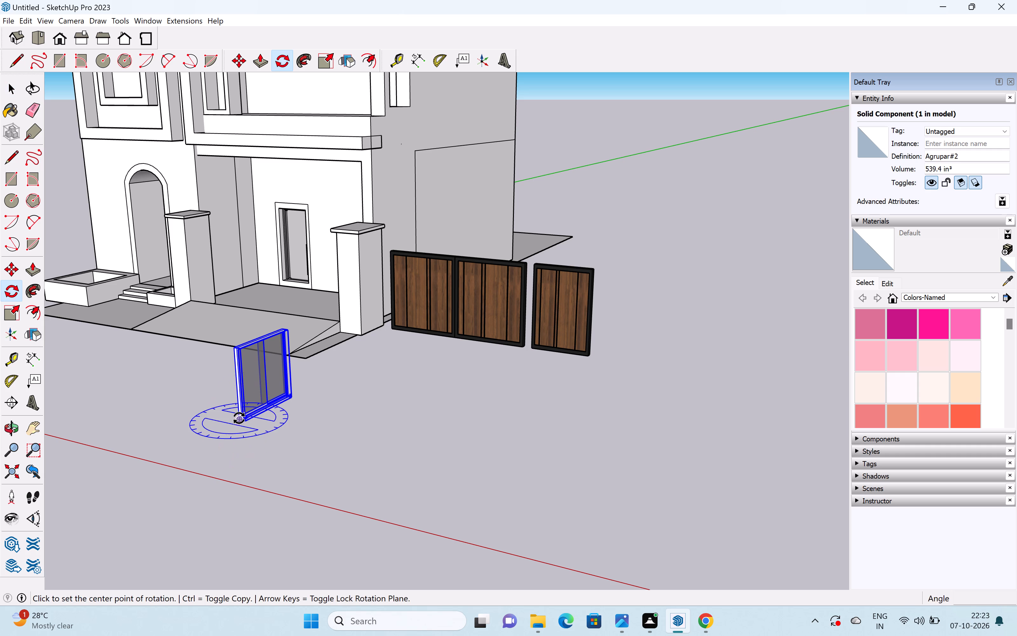
key("Up")
left_click(240, 421)
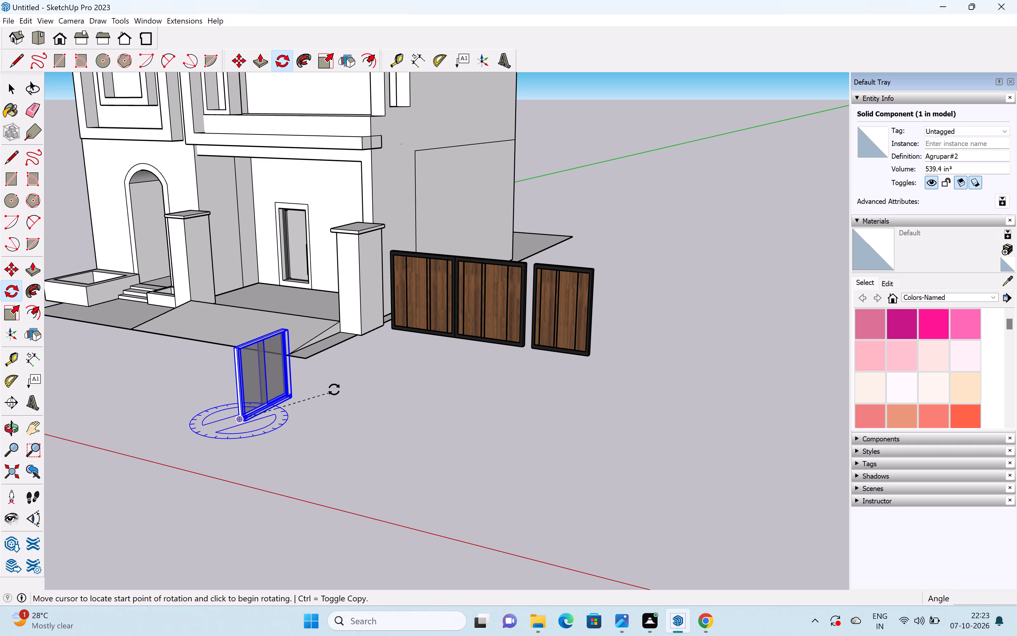
left_click(338, 373)
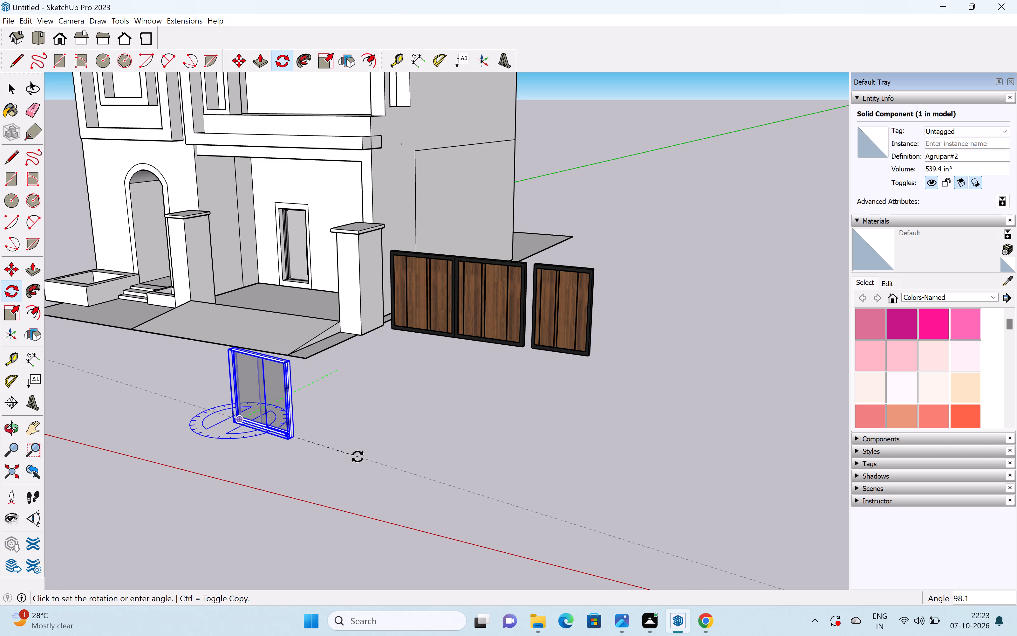
type("90")
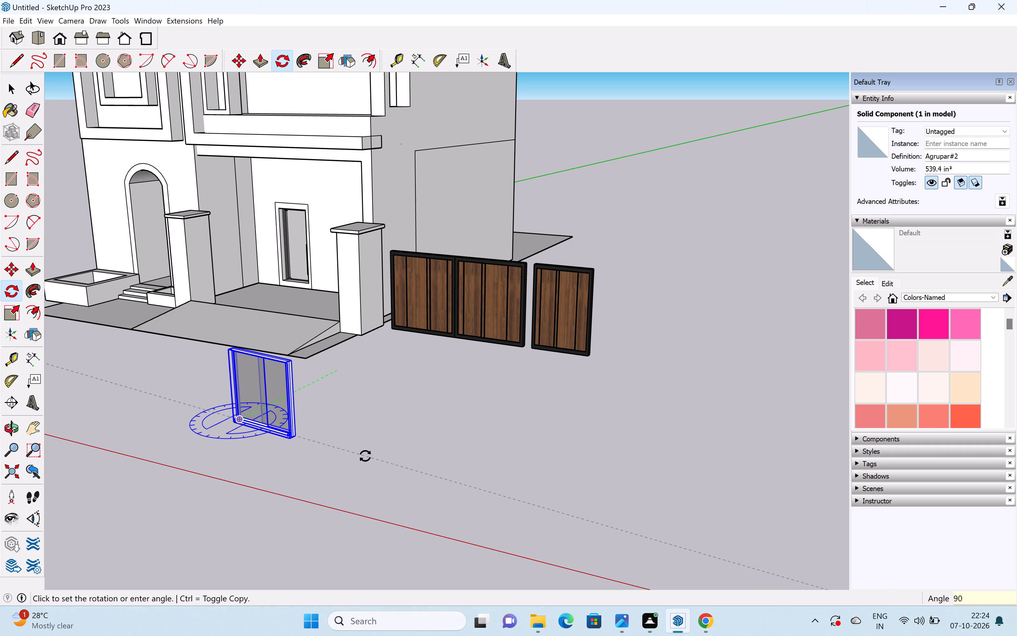
key("Return")
key("space")
left_click(317, 444)
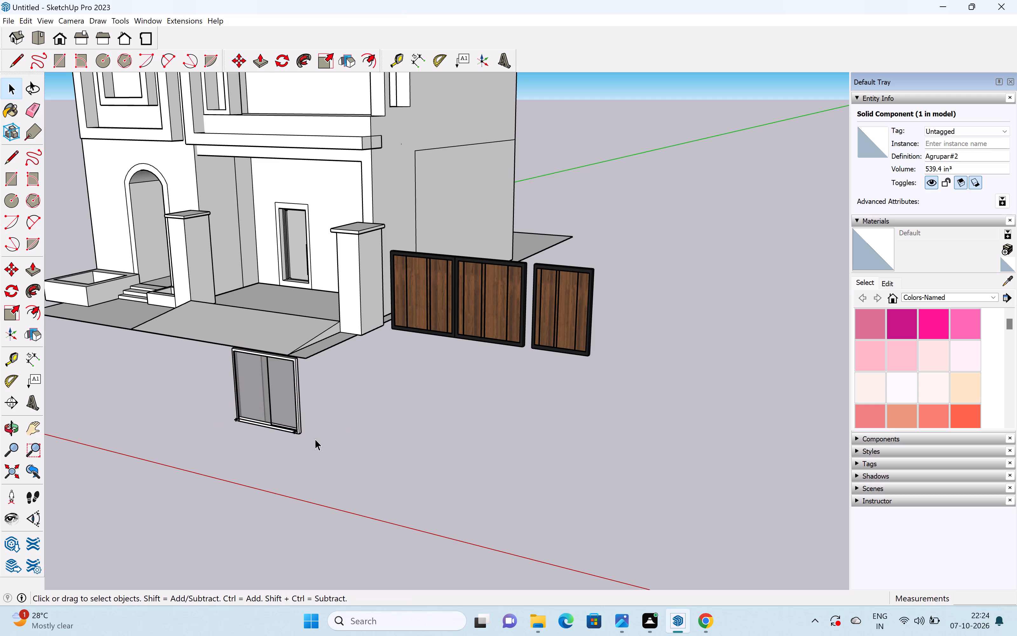
Move the window component by its bottom corner onto the porch's back wall beside the door.
middle_click_drag(311, 406, 423, 411, "shift")
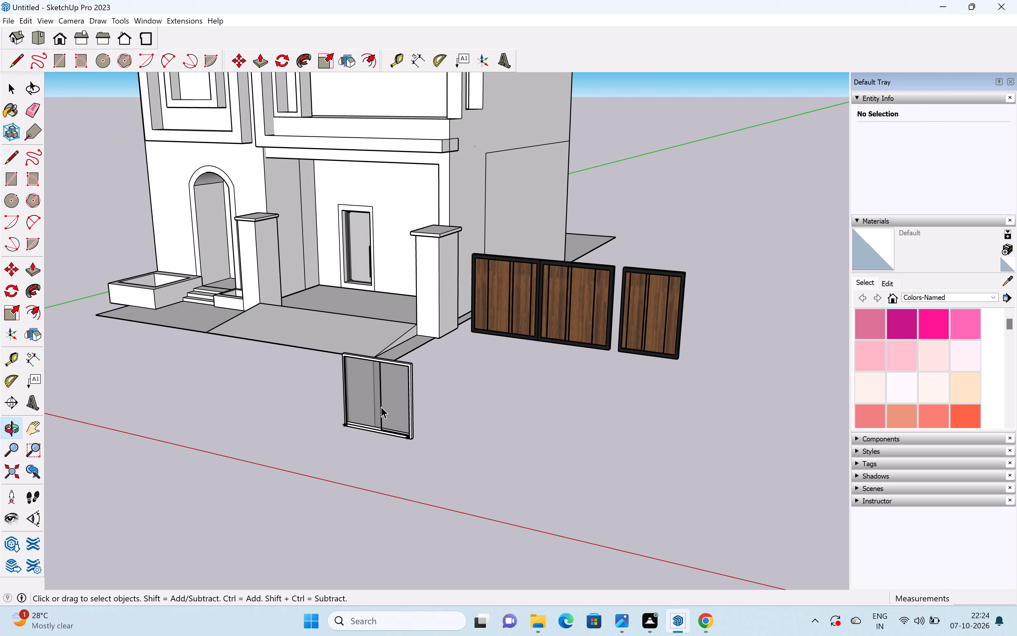
middle_click_drag(403, 399, 244, 440)
left_click(218, 428)
middle_click_drag(224, 433, 485, 369)
scroll(485, 369, "up", 1)
scroll(485, 369, "down", 1)
key("m")
left_click(541, 368)
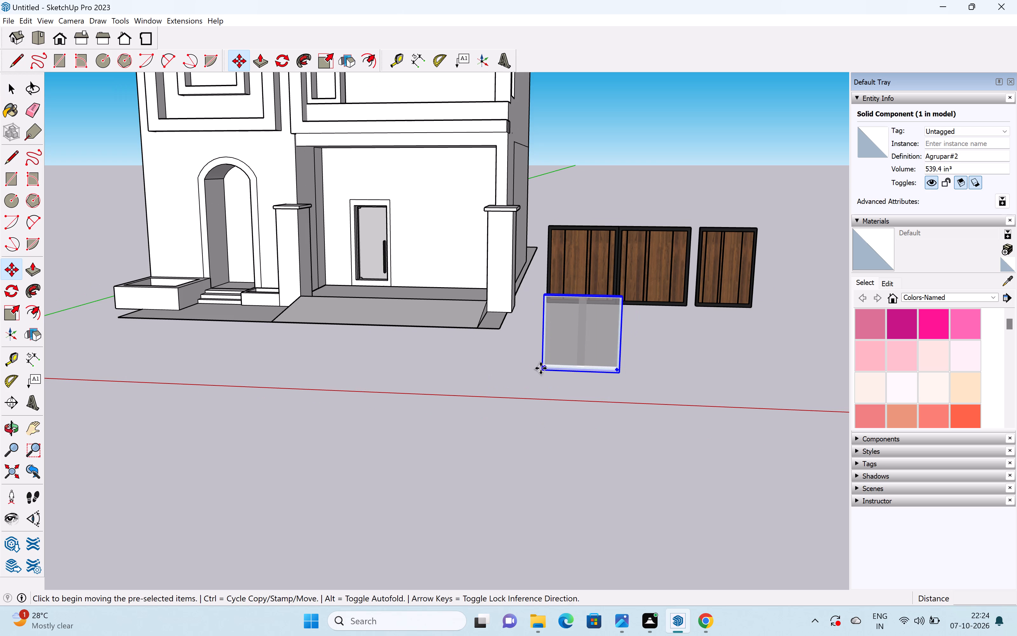
scroll(358, 282, "down", 3)
scroll(411, 247, "up", 10)
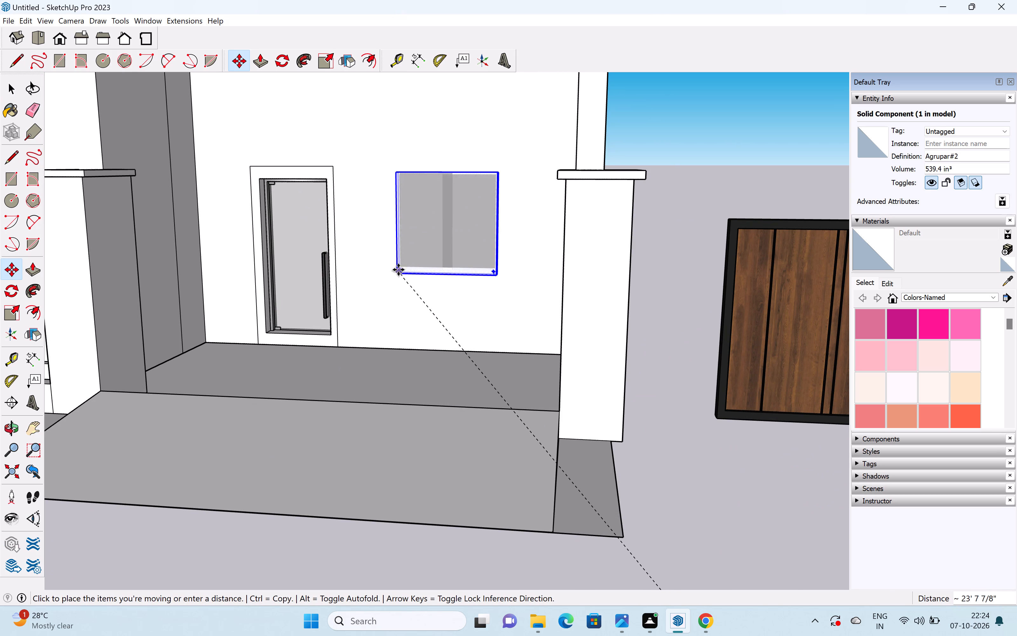
left_click(398, 269)
key("space")
left_click(410, 293)
Copy the porch window component by its bottom corner up onto the first-floor balcony's back wall.
scroll(419, 280, "down", 2)
middle_click_drag(420, 278, 425, 280)
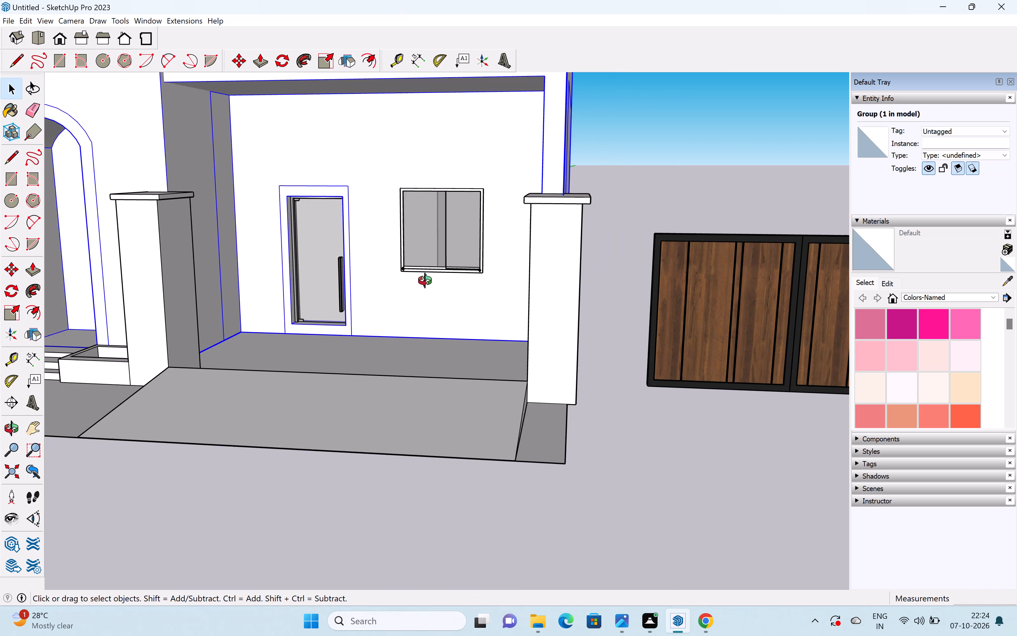
middle_click_drag(425, 280, 556, 369)
scroll(405, 206, "up", 11)
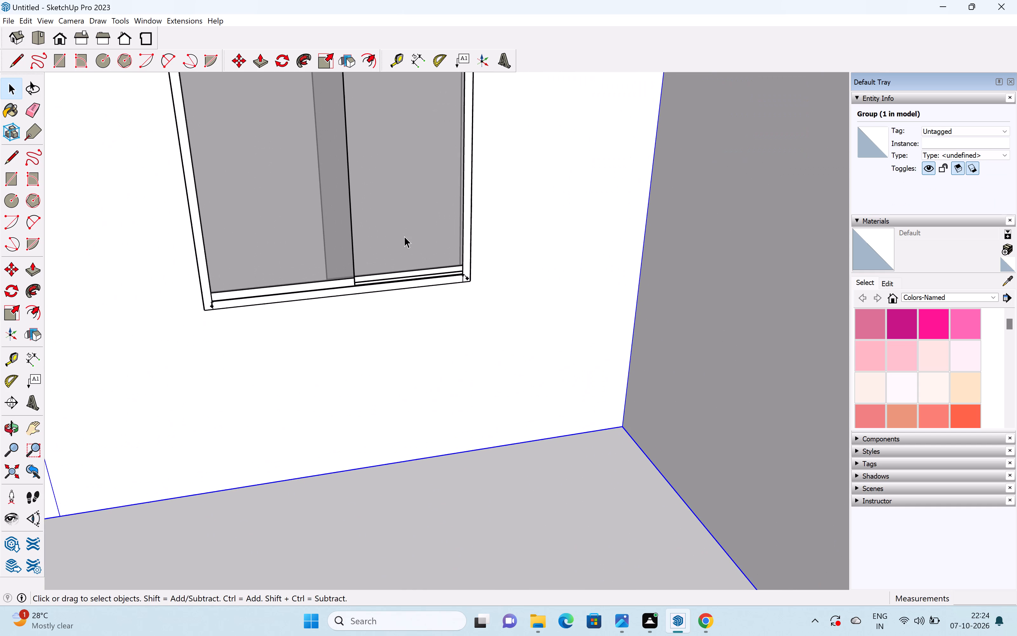
left_click(406, 270)
key("m")
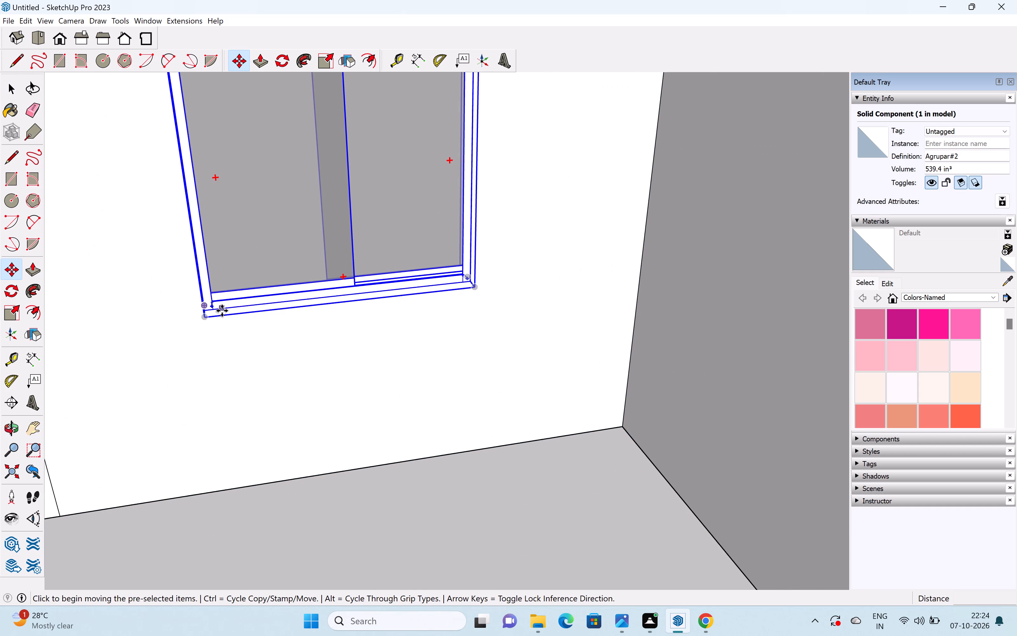
left_click(207, 316)
scroll(263, 277, "down", 12)
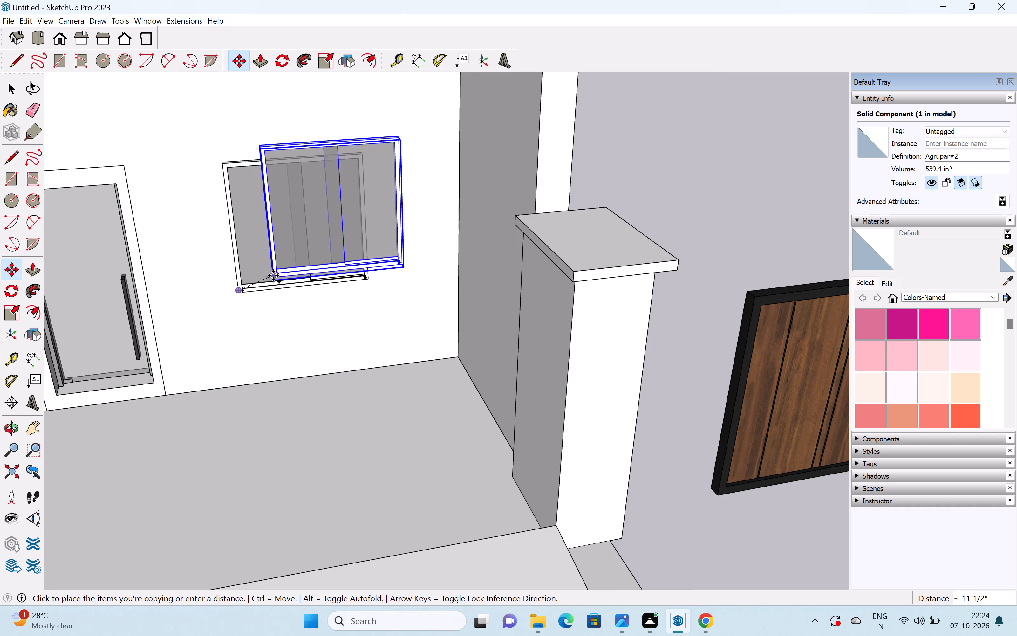
middle_click_drag(274, 275, 286, 379, "shift")
scroll(276, 244, "down", 5)
middle_click_drag(237, 178, 238, 209, "shift")
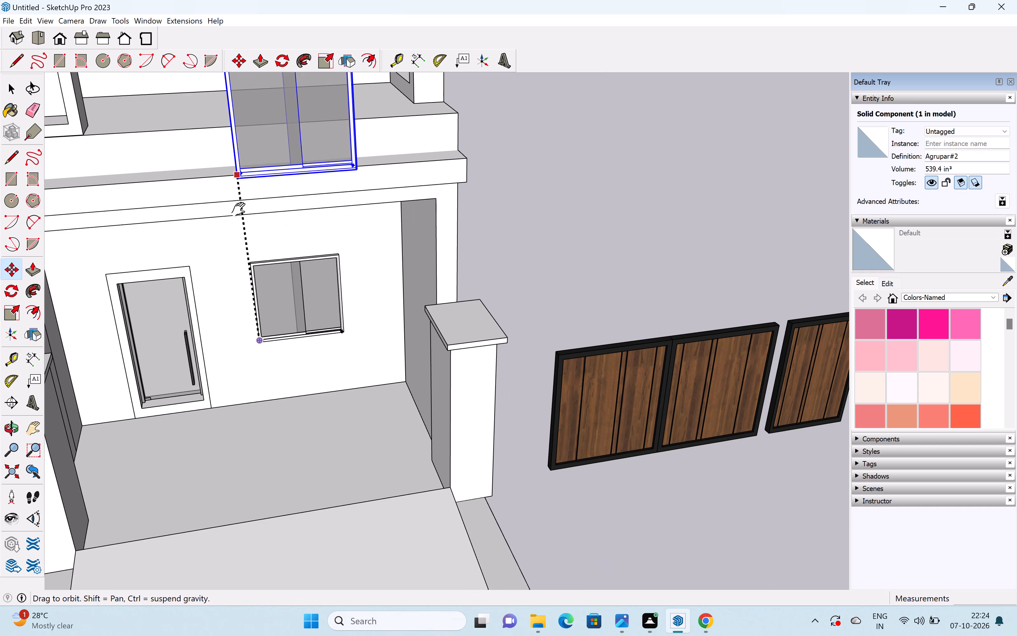
middle_click_drag(238, 209, 241, 378, "shift")
scroll(233, 270, "down", 3)
scroll(206, 238, "up", 1)
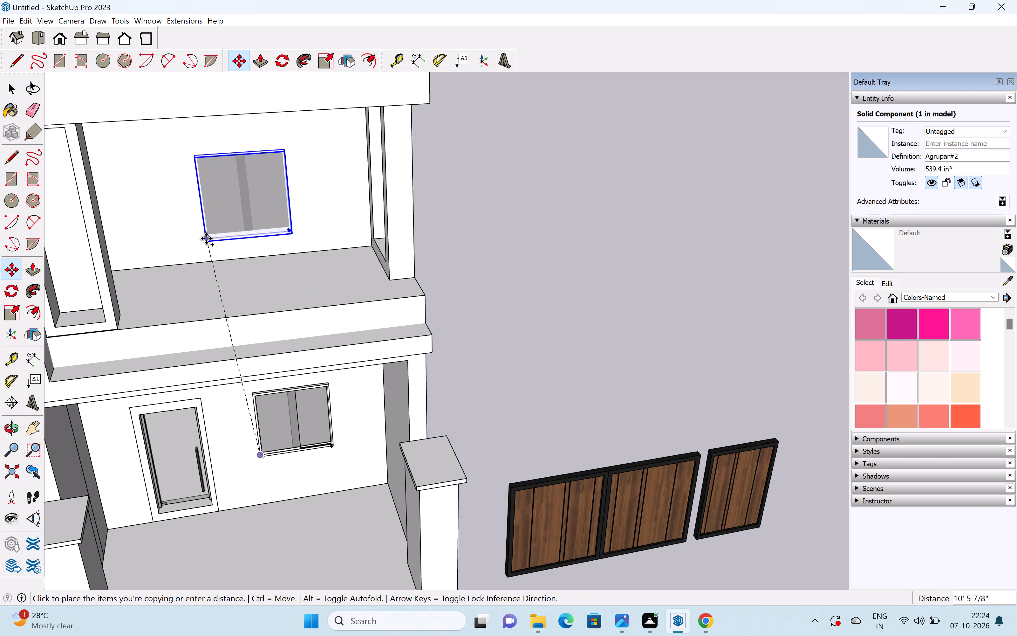
scroll(206, 238, "up", 2)
left_click(199, 254)
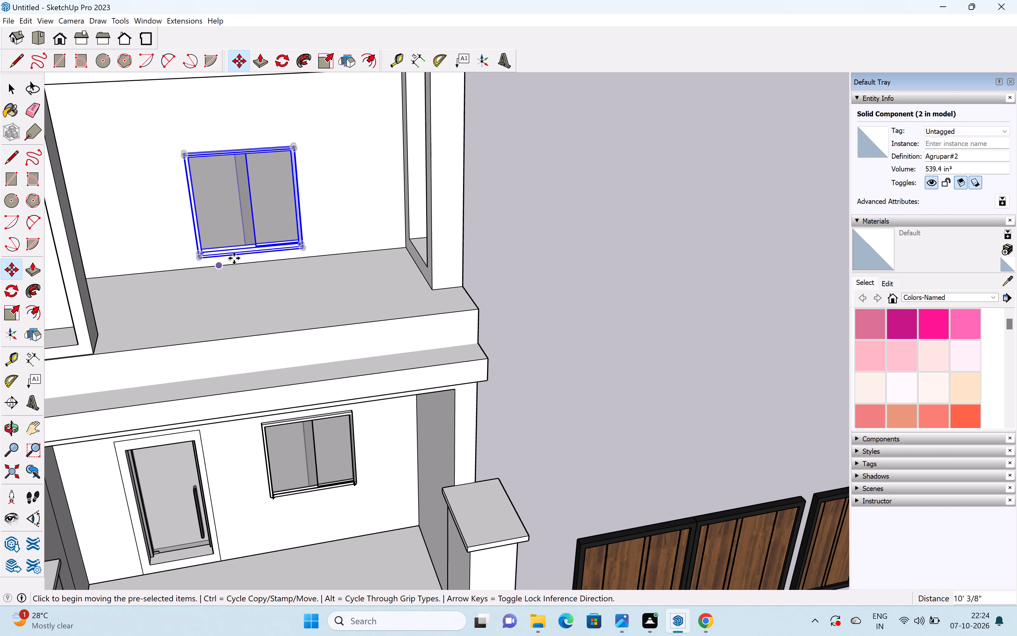
Scale the copied balcony window wider along the green axis toward the balcony's outer corner pillar.
middle_click_drag(347, 251, 201, 240)
key("space")
middle_click_drag(348, 217, 310, 183)
scroll(348, 199, "up", 2)
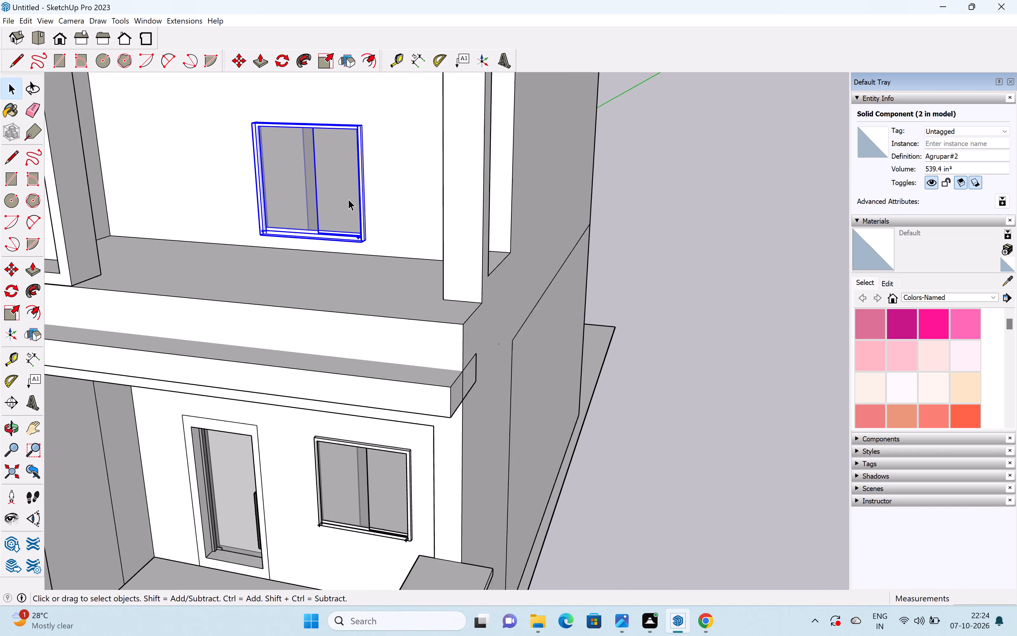
scroll(348, 199, "up", 2)
key("s")
scroll(360, 169, "up", 10)
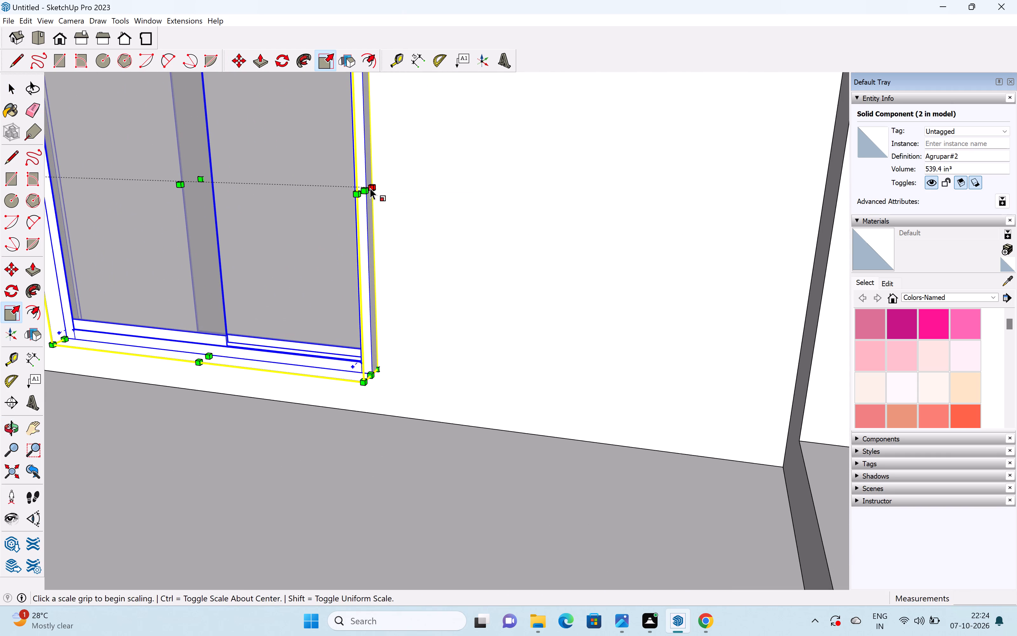
left_click_drag(365, 188, 393, 208)
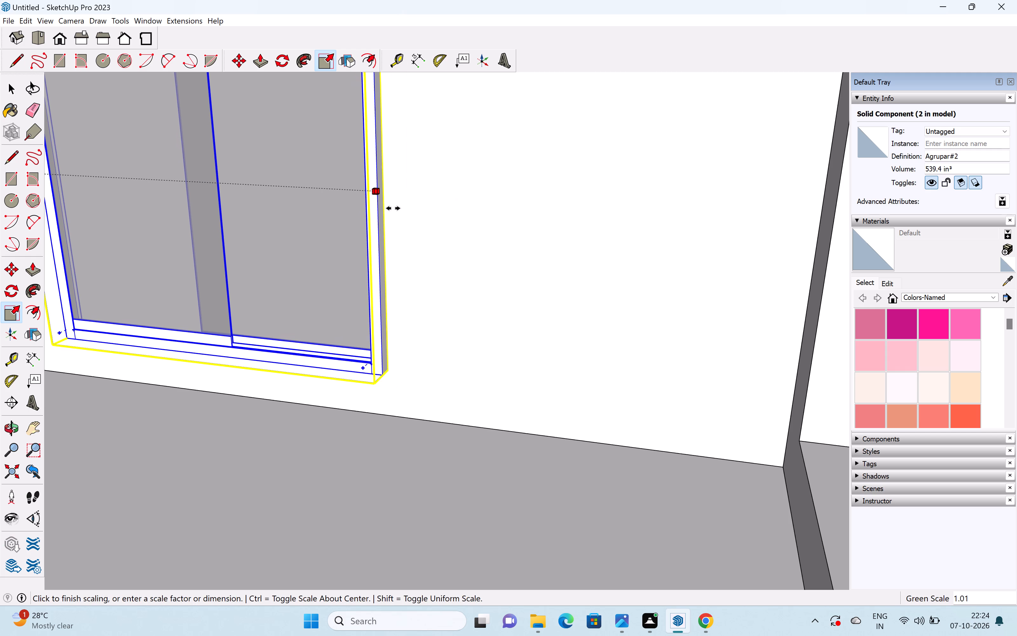
left_click_drag(393, 208, 466, 246)
Scale the balcony window taller by raising its top edge along the blue axis.
scroll(462, 237, "down", 7)
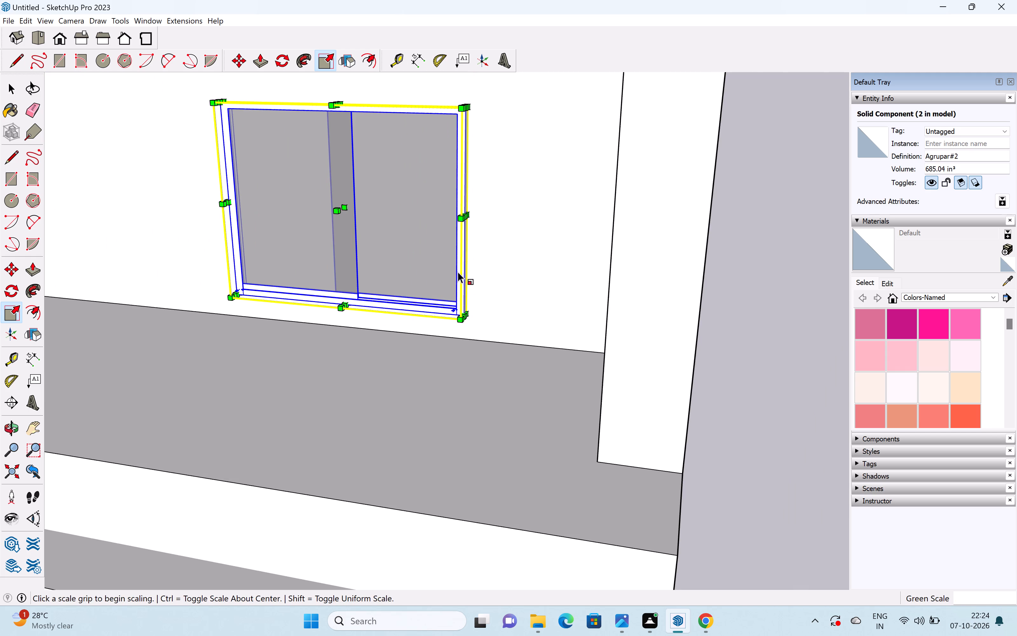
middle_click_drag(462, 284, 335, 182)
middle_click_drag(392, 208, 337, 428, "shift")
scroll(333, 388, "up", 3)
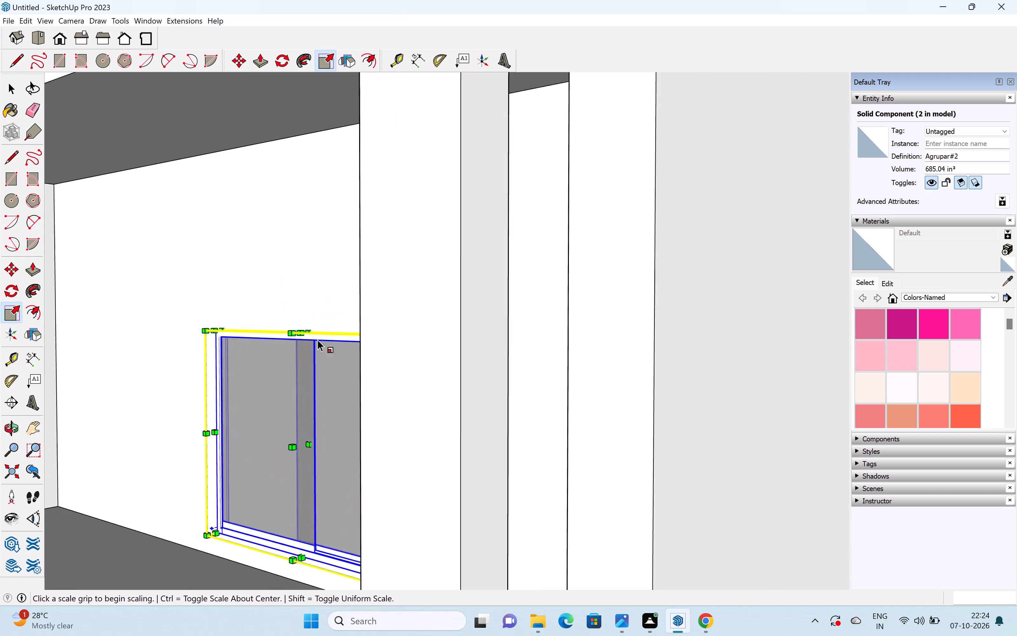
scroll(317, 340, "up", 3)
middle_click_drag(292, 310, 297, 375)
scroll(299, 376, "up", 1)
left_click_drag(289, 320, 334, 137)
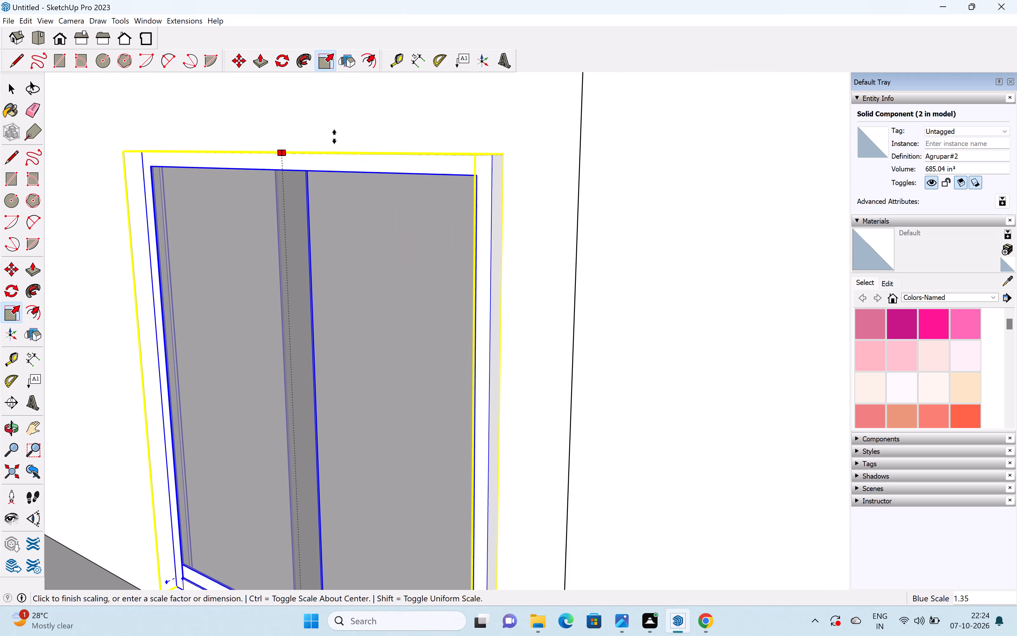
left_click_drag(334, 137, 333, 124)
Scale the balcony window wider along the green axis toward the rectangular frame beside it, and deselect it.
scroll(334, 254, "down", 15)
middle_click_drag(274, 338, 418, 327)
scroll(400, 325, "down", 4)
middle_click_drag(417, 348, 471, 354)
scroll(268, 332, "up", 3)
middle_click_drag(295, 340, 378, 352)
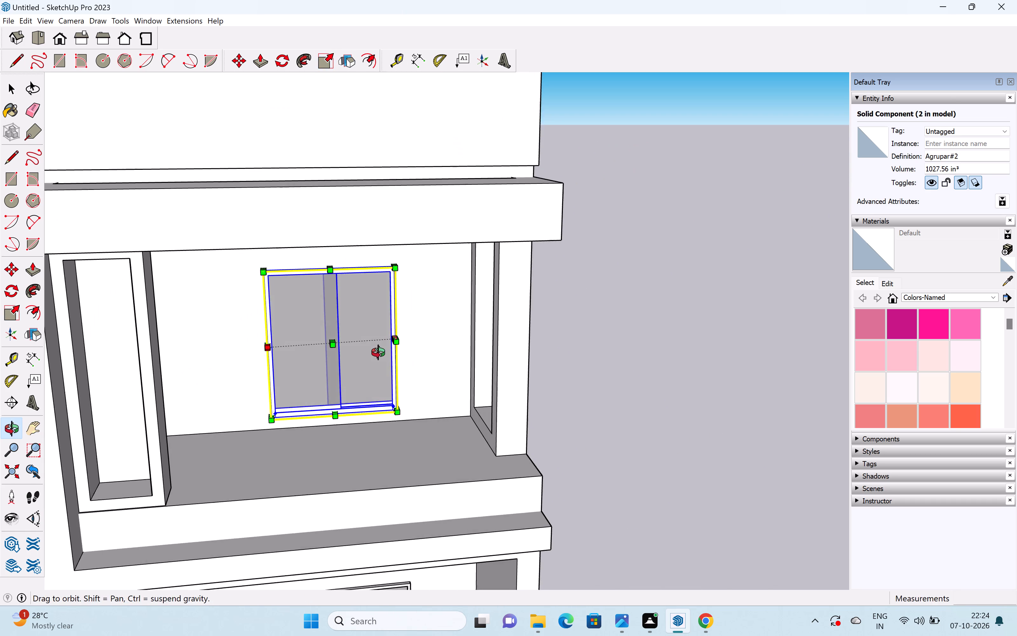
middle_click_drag(378, 352, 379, 351)
scroll(275, 349, "up", 9)
scroll(254, 351, "down", 1)
middle_click_drag(263, 350, 334, 352)
scroll(271, 356, "up", 5)
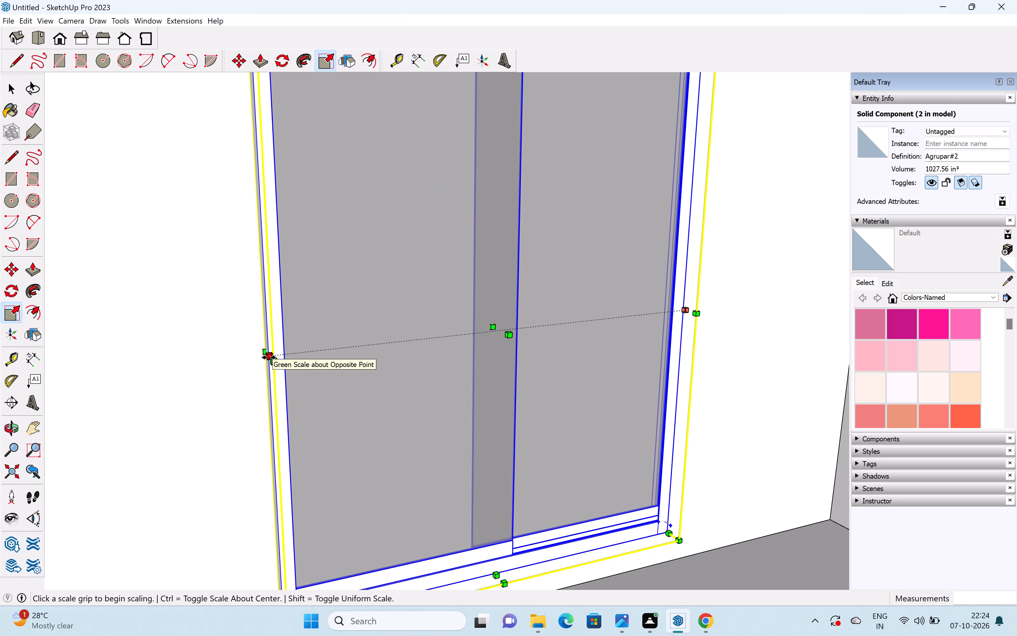
left_click_drag(269, 357, 159, 380)
scroll(215, 337, "down", 6)
scroll(218, 337, "up", 1)
scroll(218, 337, "down", 9)
middle_click_drag(242, 345, 207, 336)
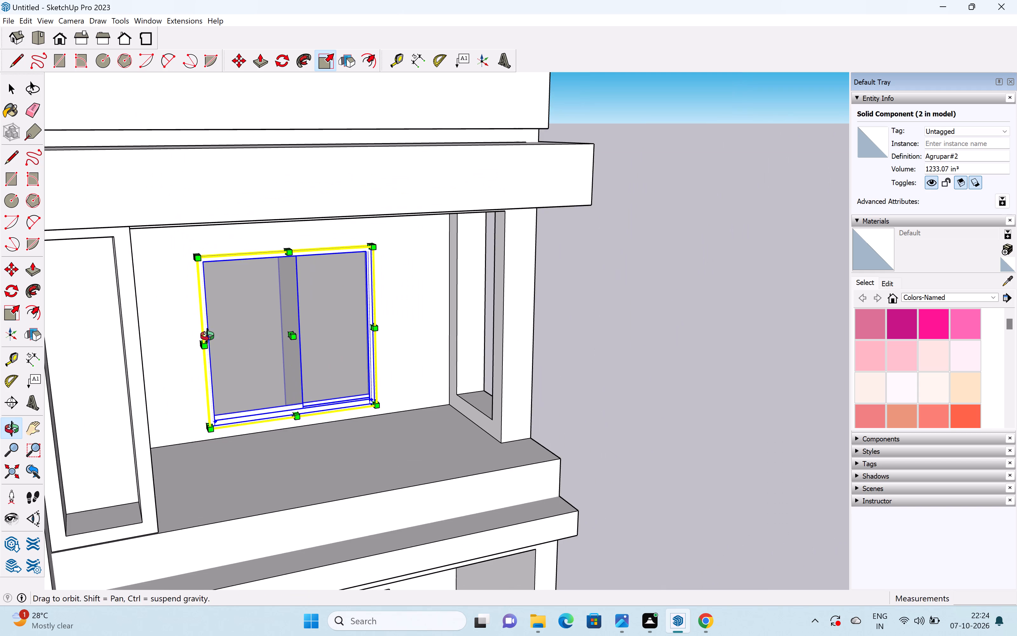
middle_click_drag(207, 336, 82, 332)
scroll(285, 351, "down", 6)
left_click(505, 405)
key("space")
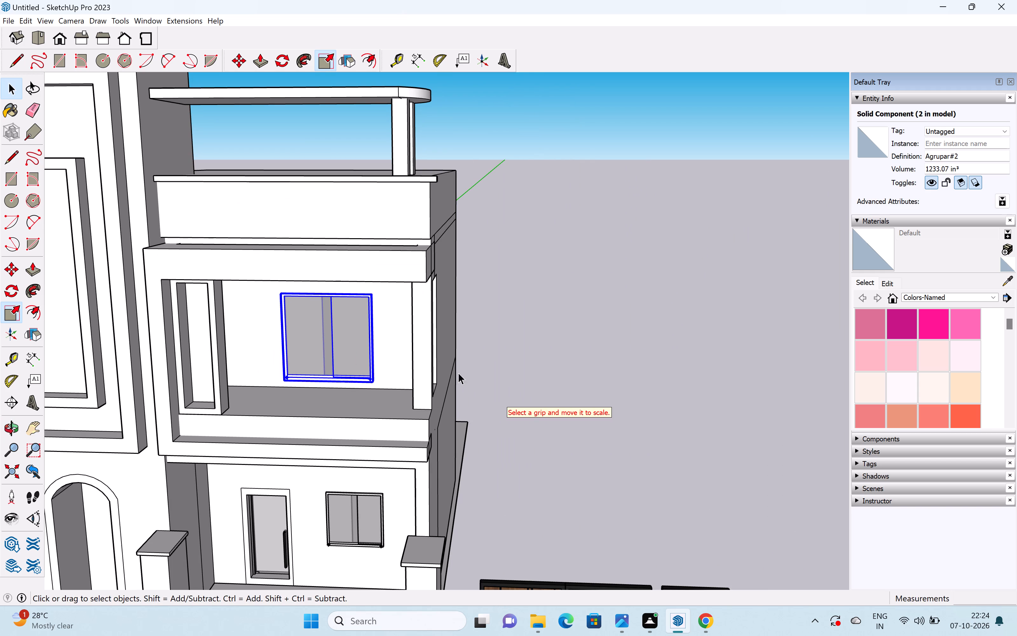
left_click(495, 411)
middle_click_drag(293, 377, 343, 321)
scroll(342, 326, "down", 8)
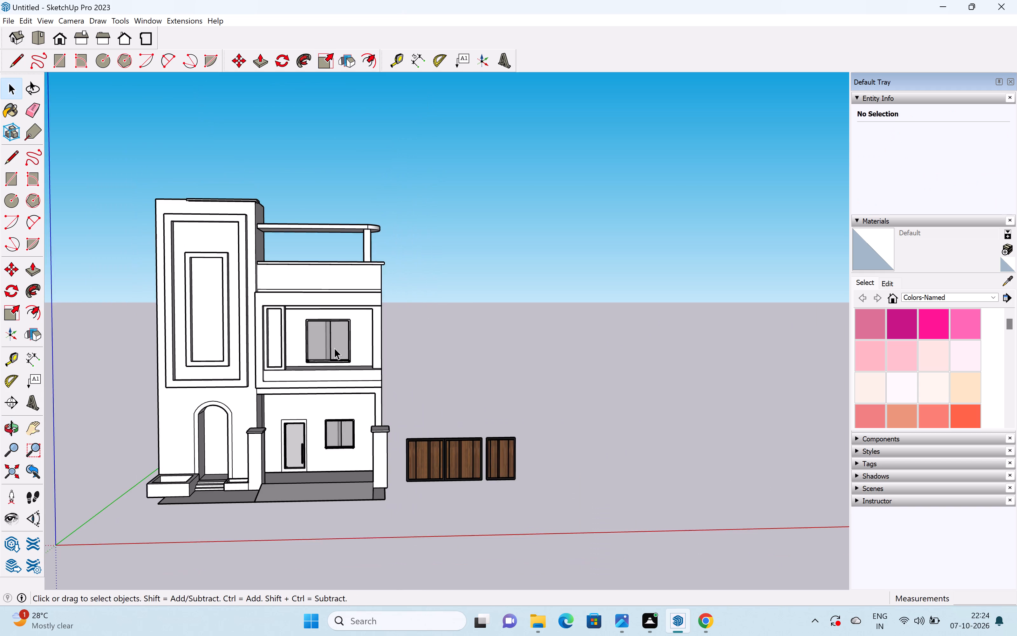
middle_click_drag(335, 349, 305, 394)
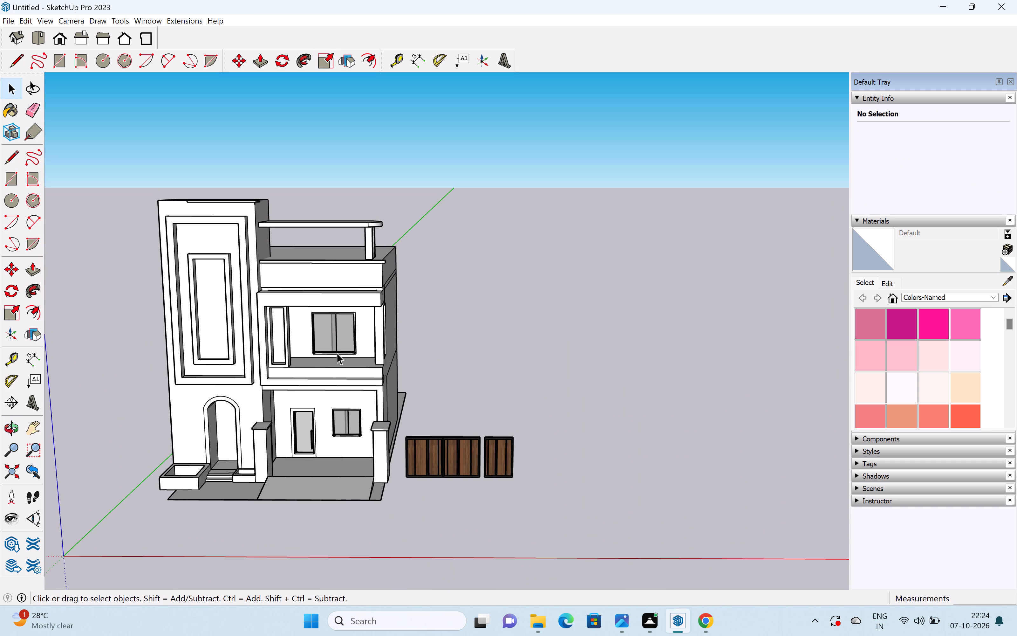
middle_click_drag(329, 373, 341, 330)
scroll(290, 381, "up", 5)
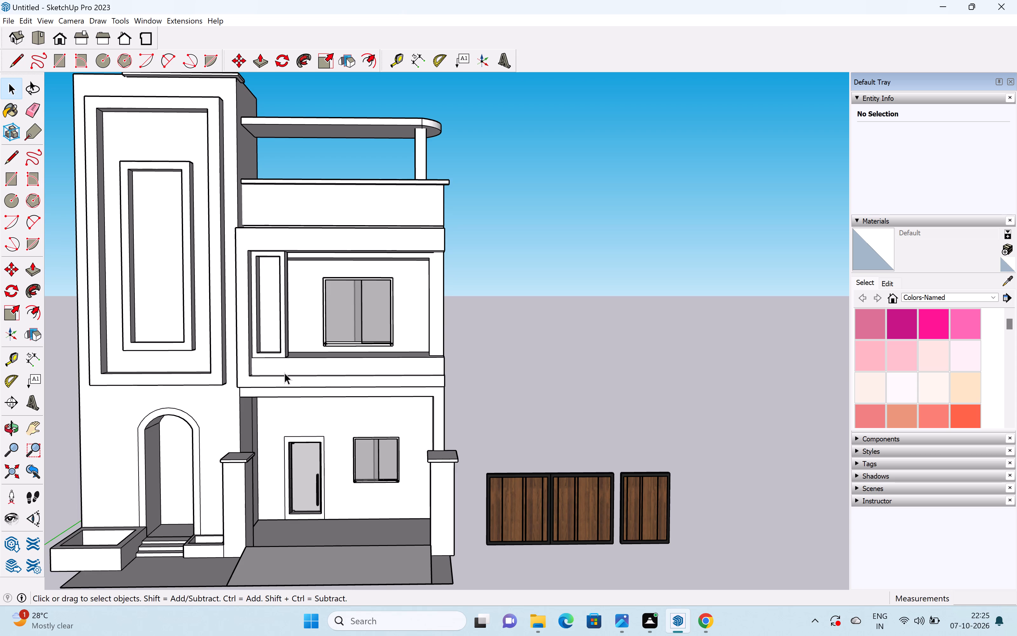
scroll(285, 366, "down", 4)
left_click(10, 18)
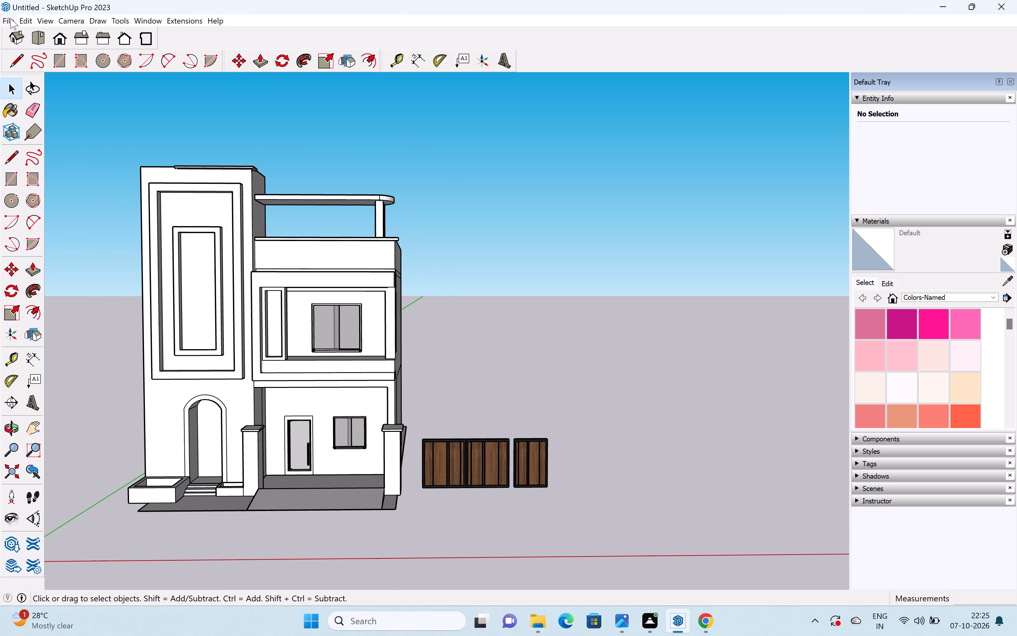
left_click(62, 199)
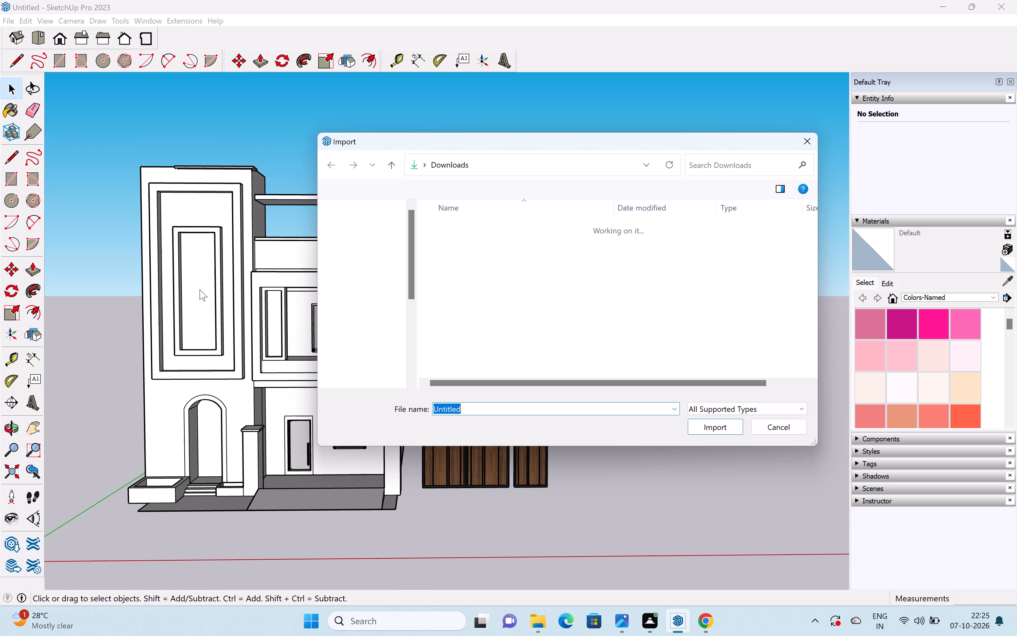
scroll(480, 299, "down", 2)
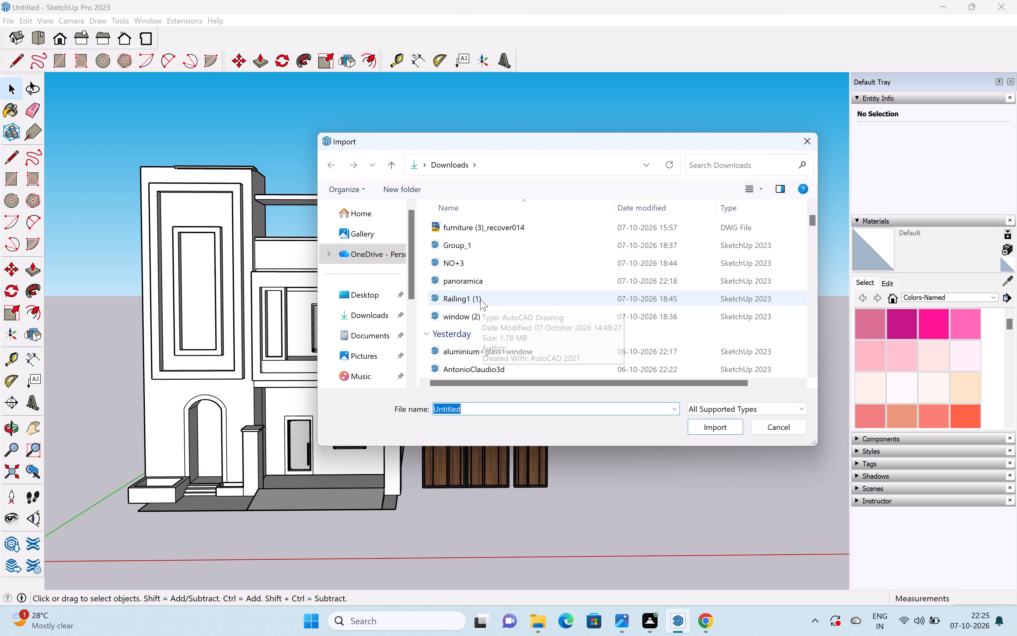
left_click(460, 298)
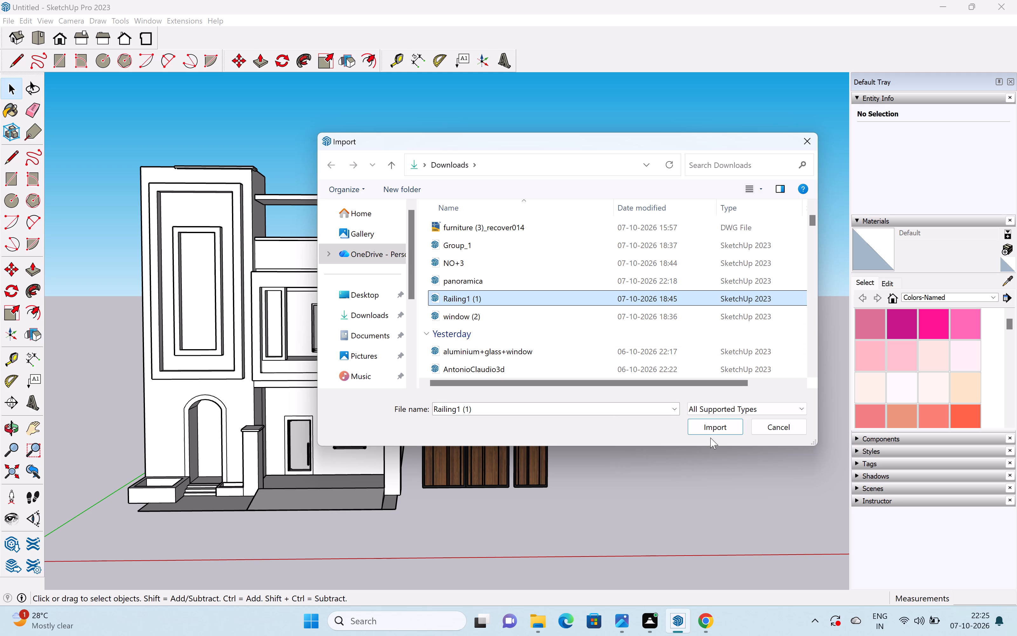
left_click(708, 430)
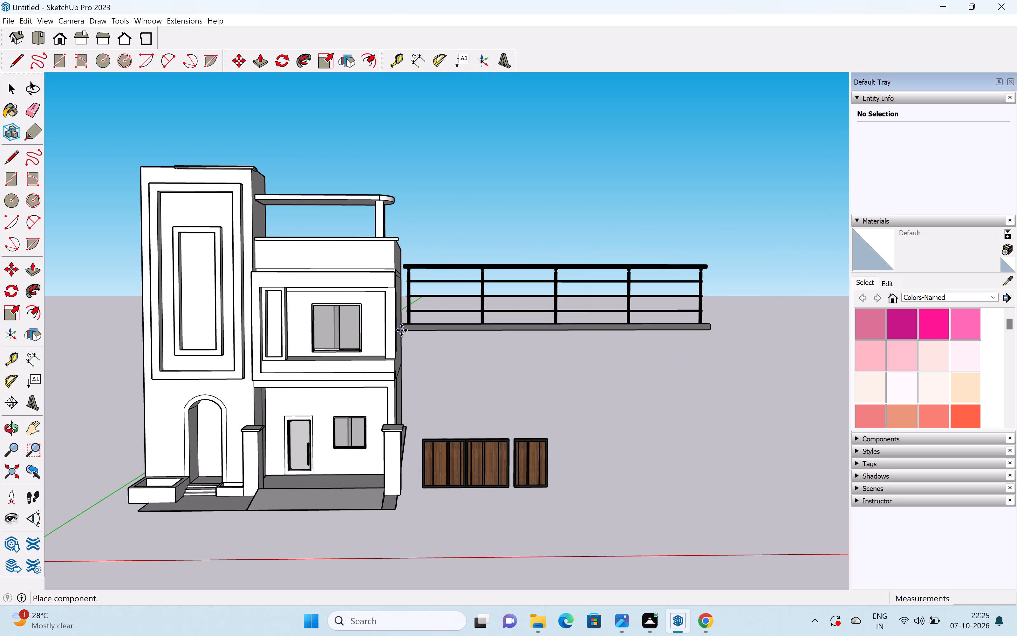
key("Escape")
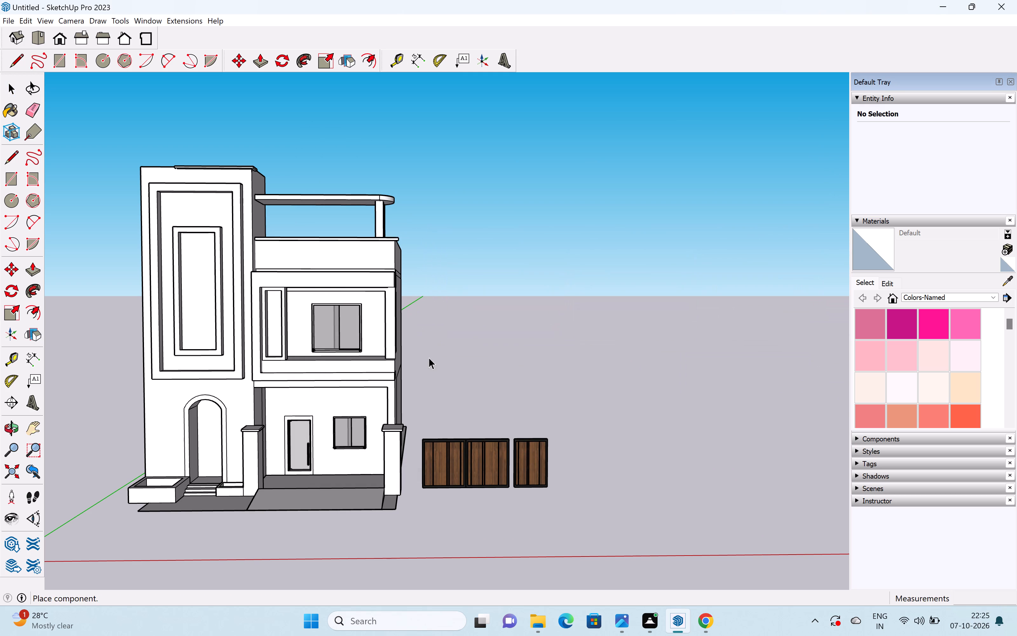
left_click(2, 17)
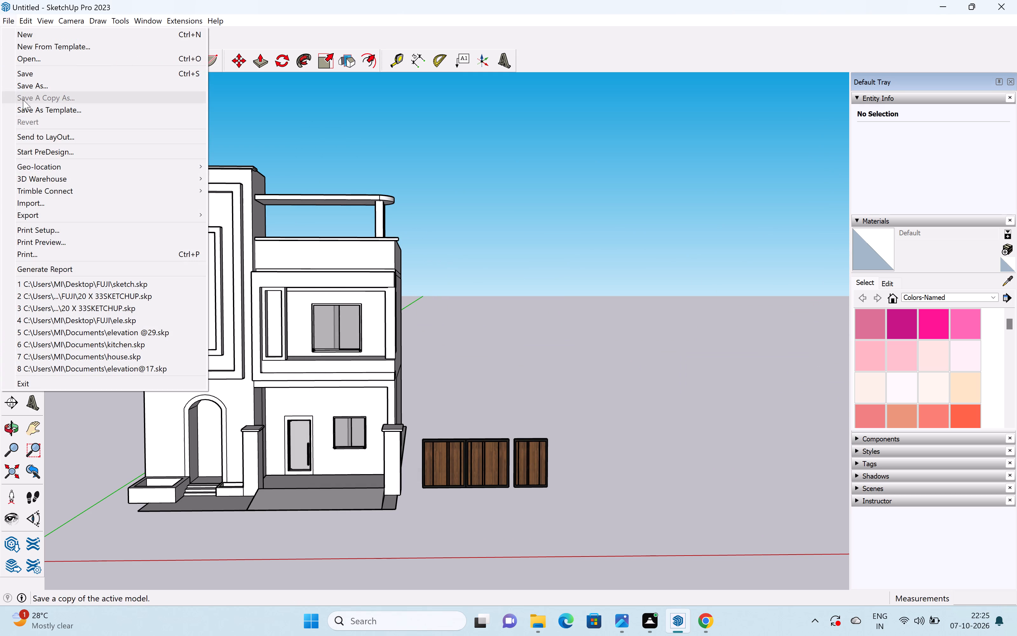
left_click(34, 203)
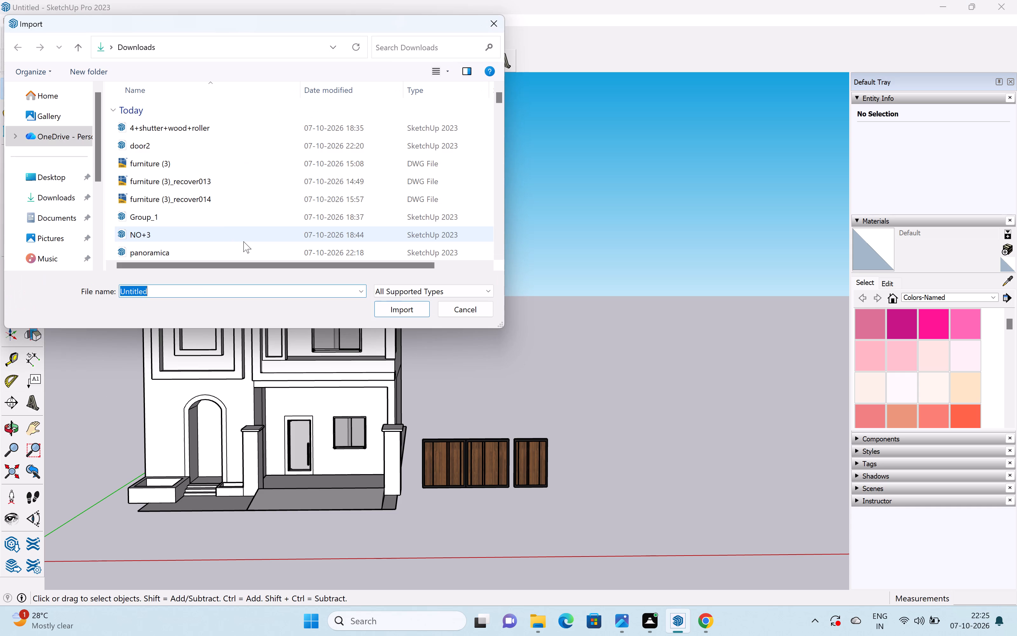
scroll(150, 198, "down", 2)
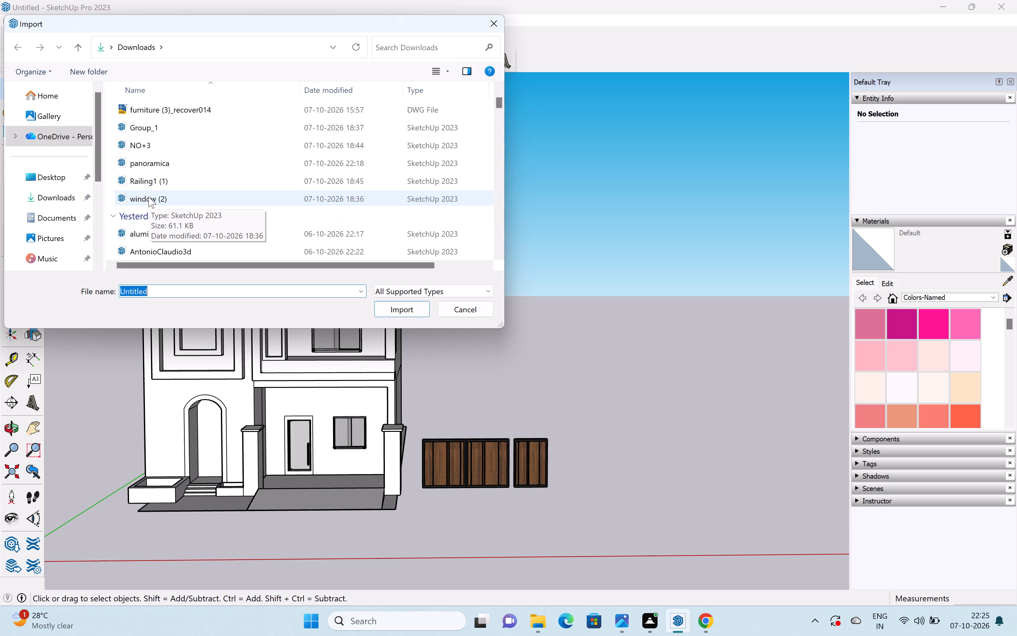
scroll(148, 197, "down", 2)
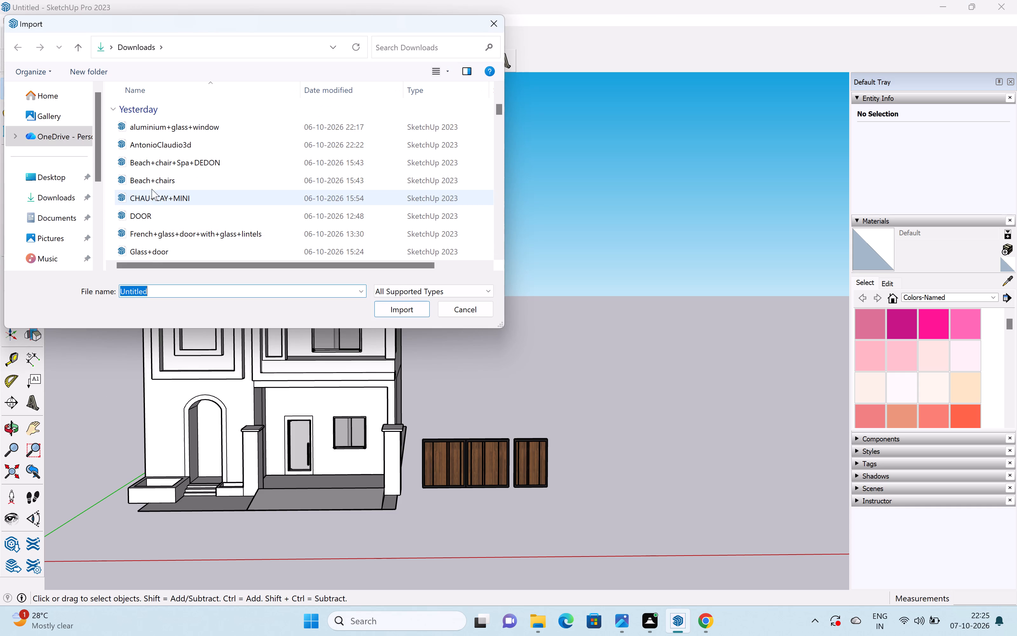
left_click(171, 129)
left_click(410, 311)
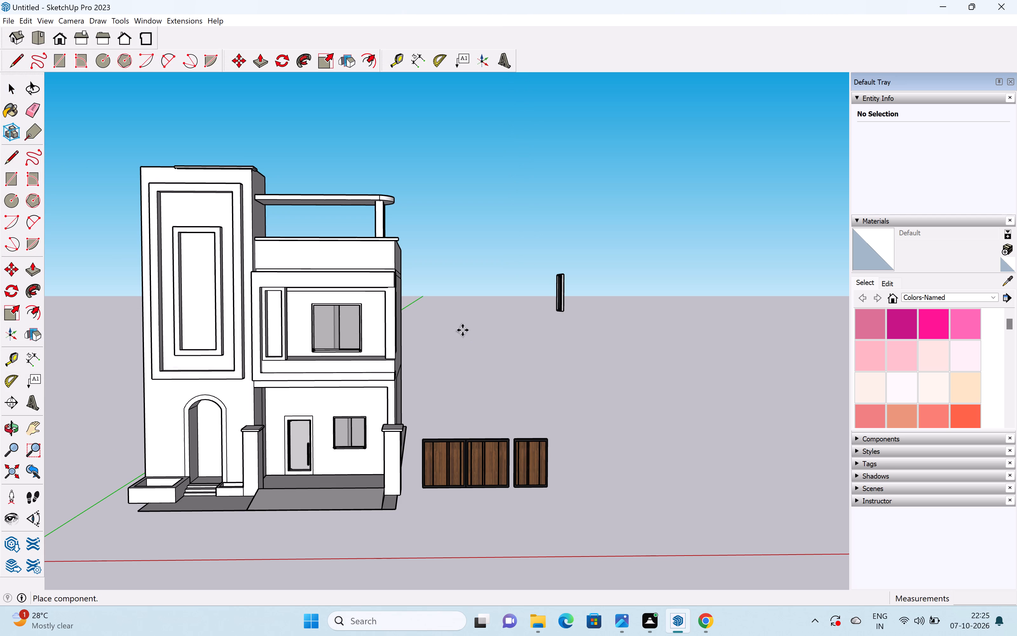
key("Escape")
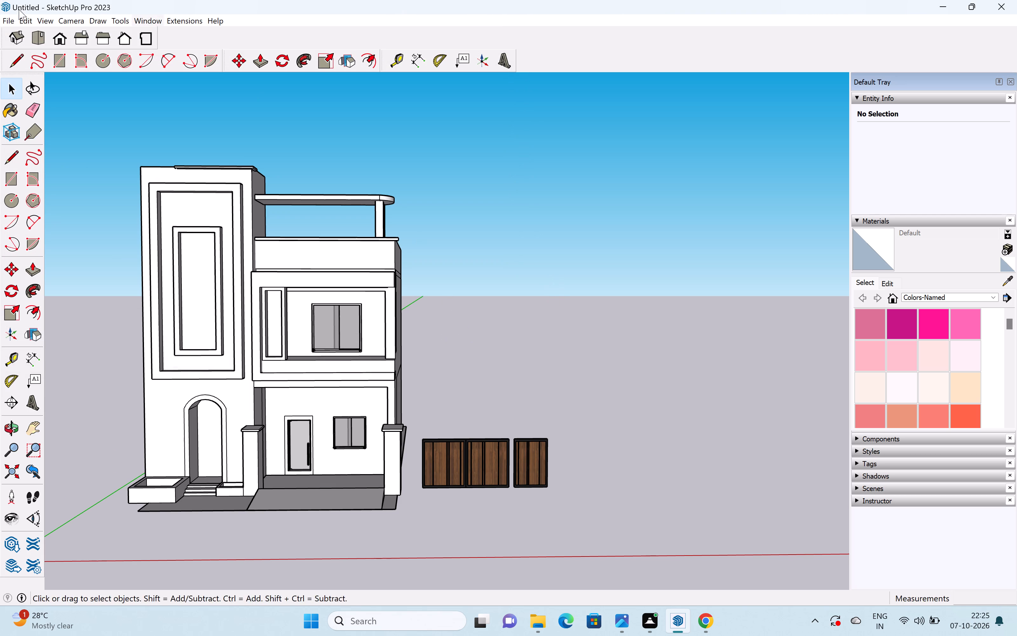
Import the NO+3 glass railing and place it on the first-floor balcony's front parapet, starting beside the rectangular frame.
left_click(7, 22)
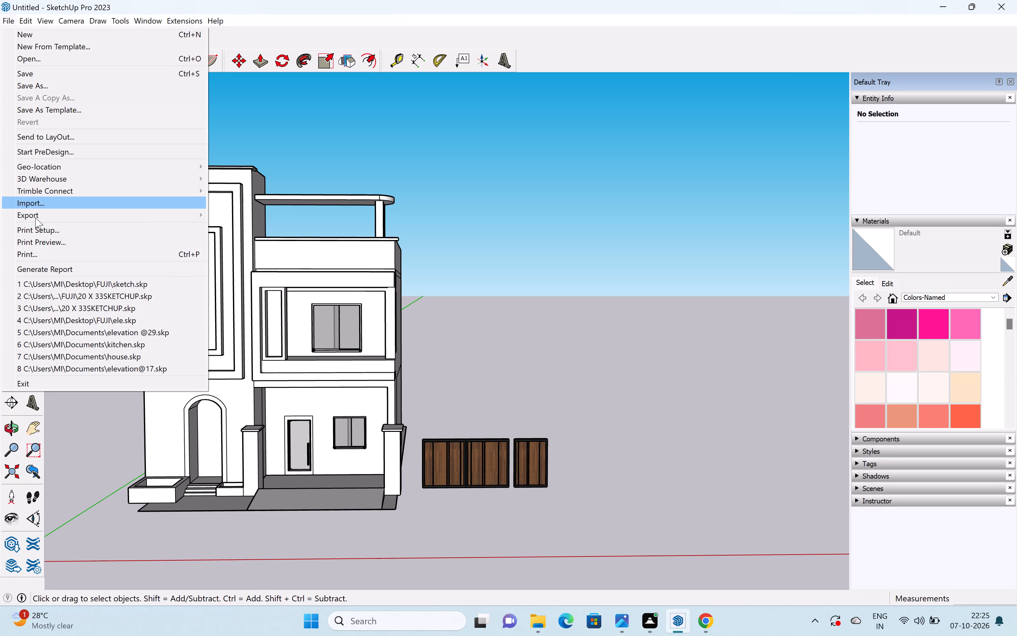
left_click(44, 201)
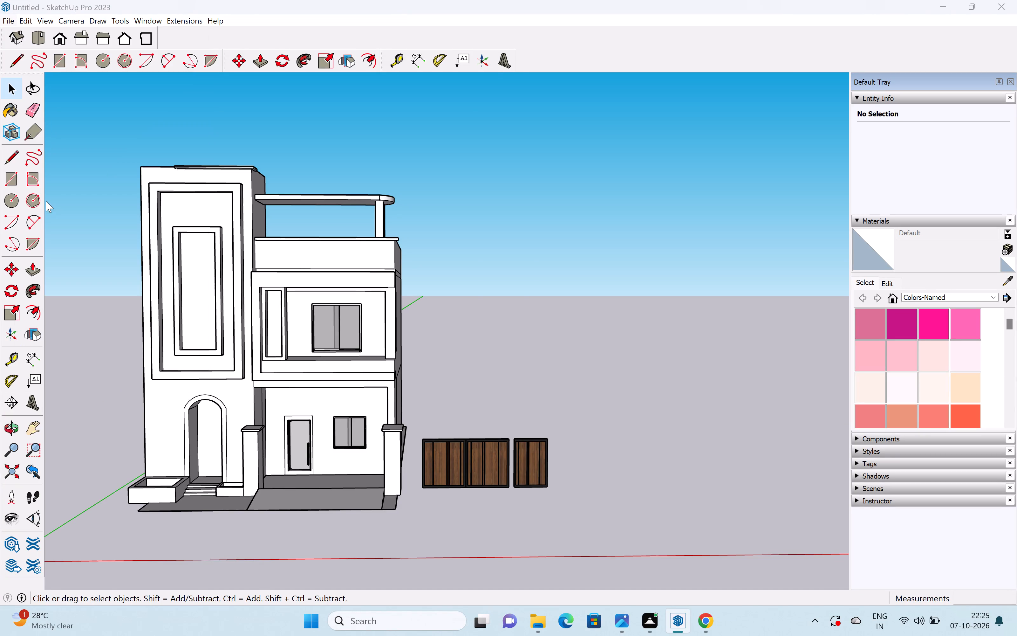
scroll(147, 196, "down", 3)
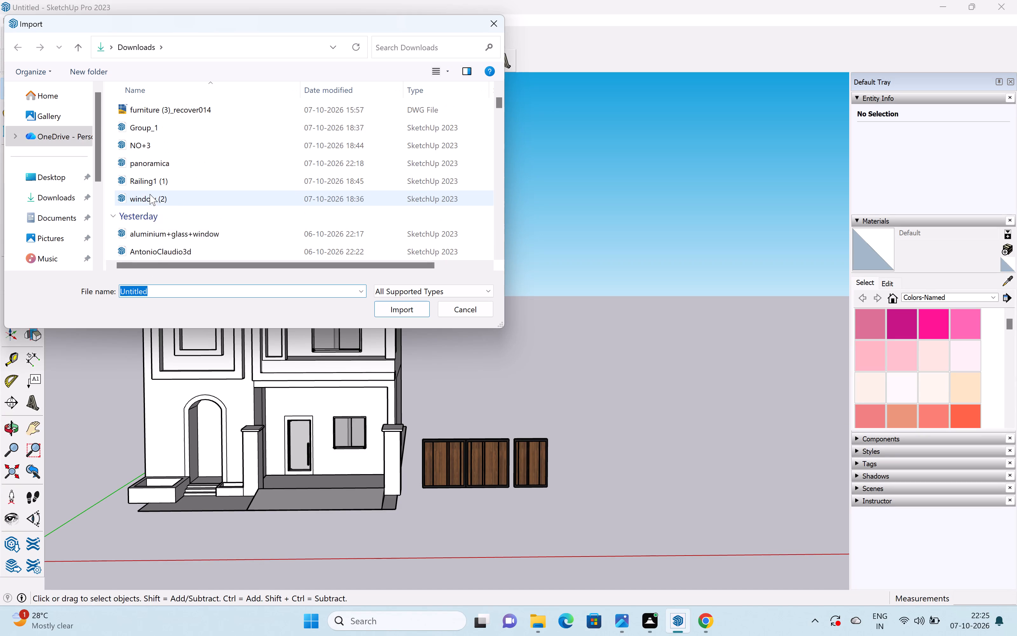
scroll(150, 193, "down", 2)
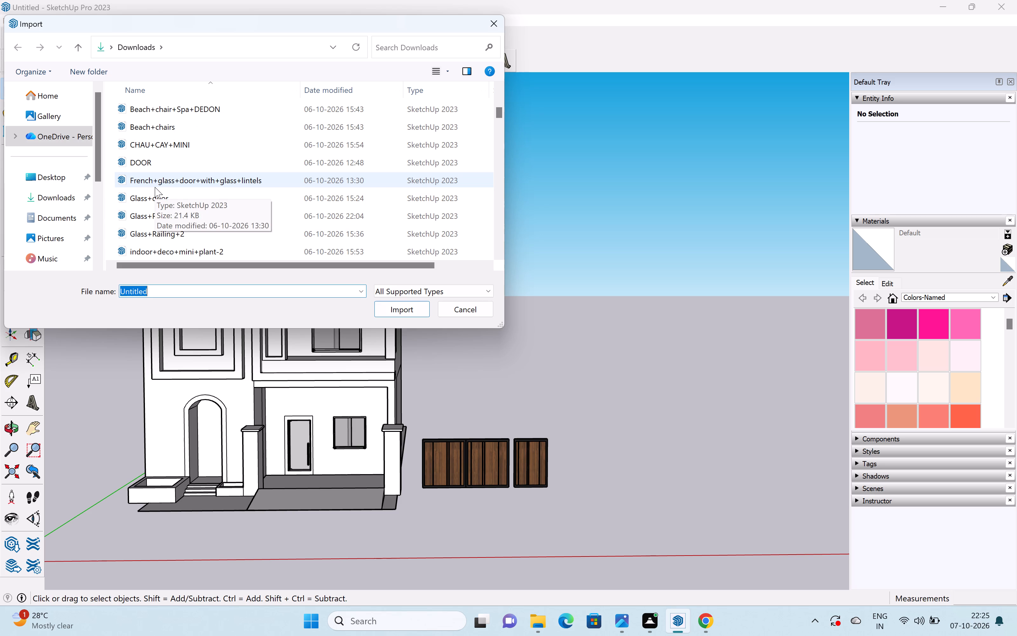
scroll(164, 144, "down", 3)
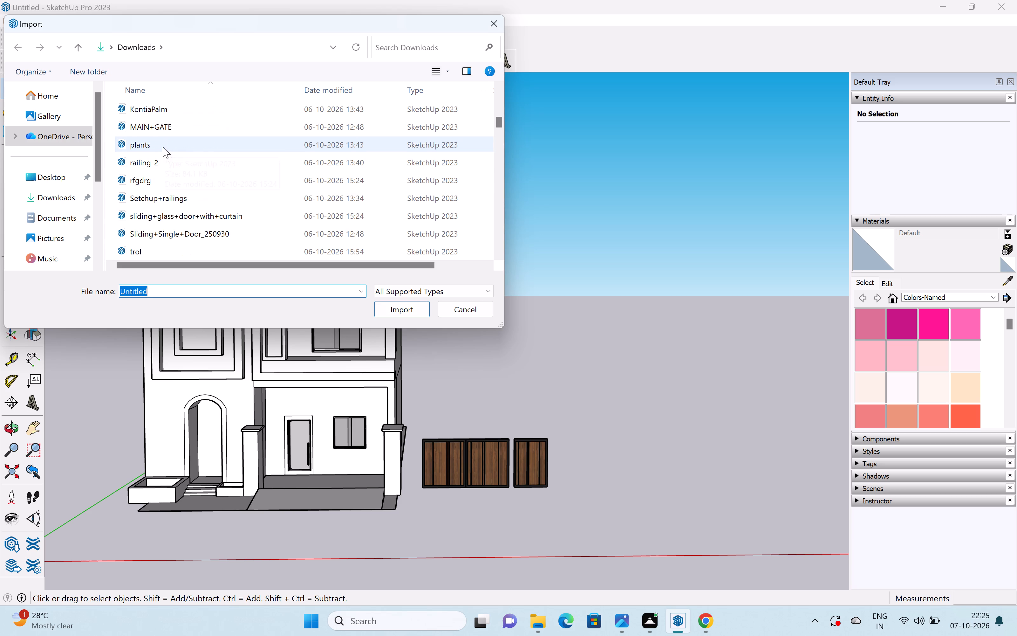
scroll(160, 152, "up", 2)
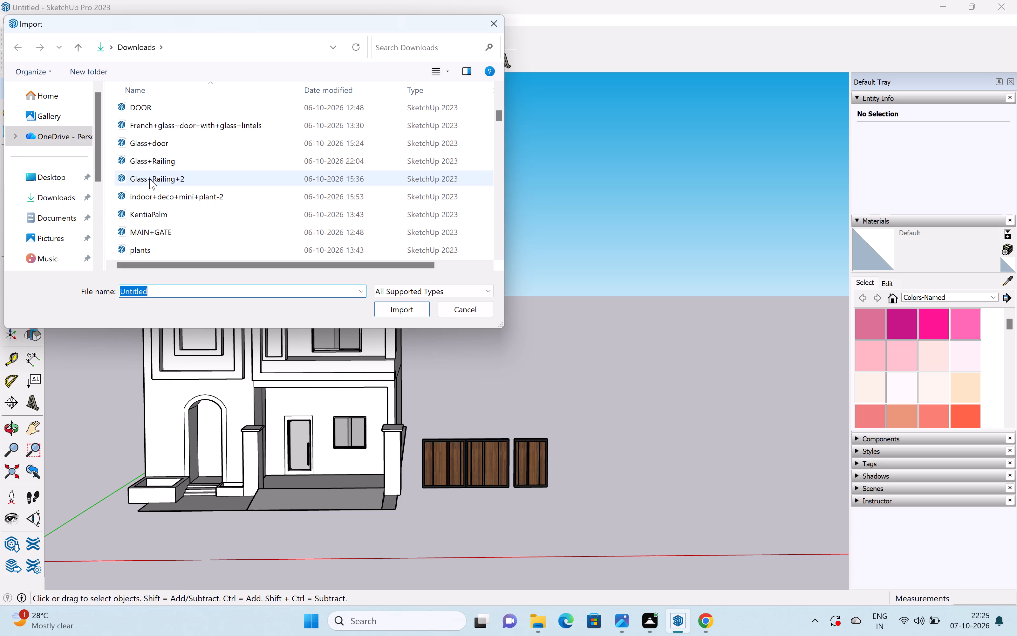
scroll(147, 198, "up", 3)
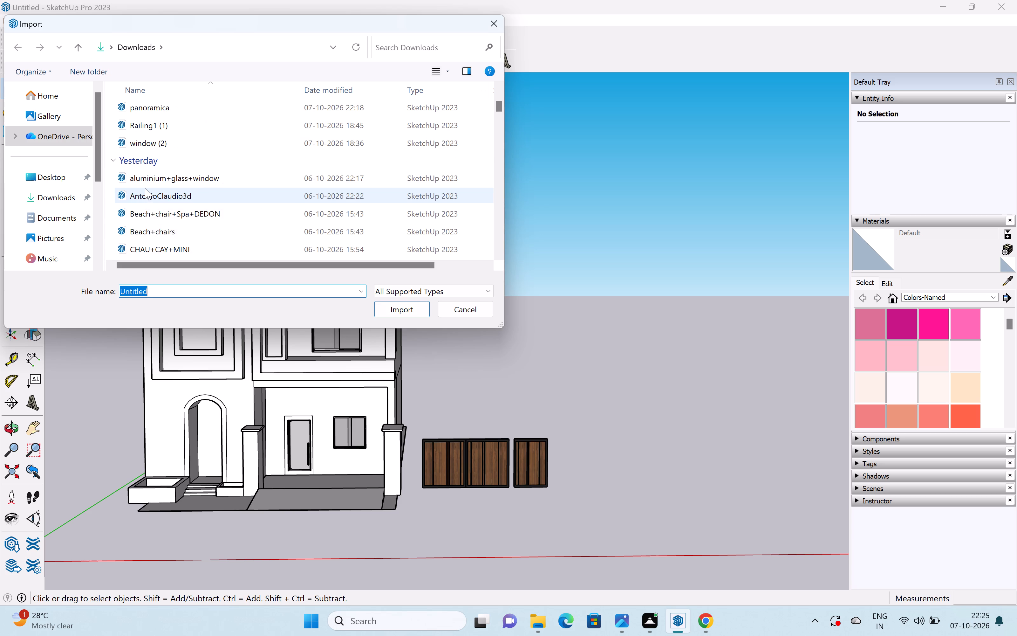
scroll(147, 180, "up", 3)
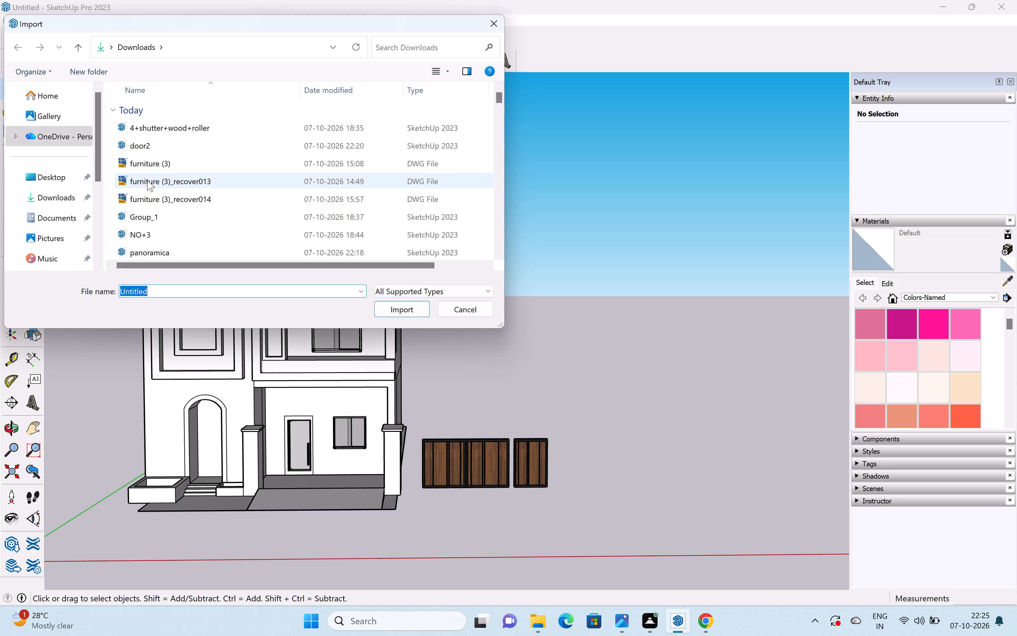
left_click(151, 236)
left_click(415, 309)
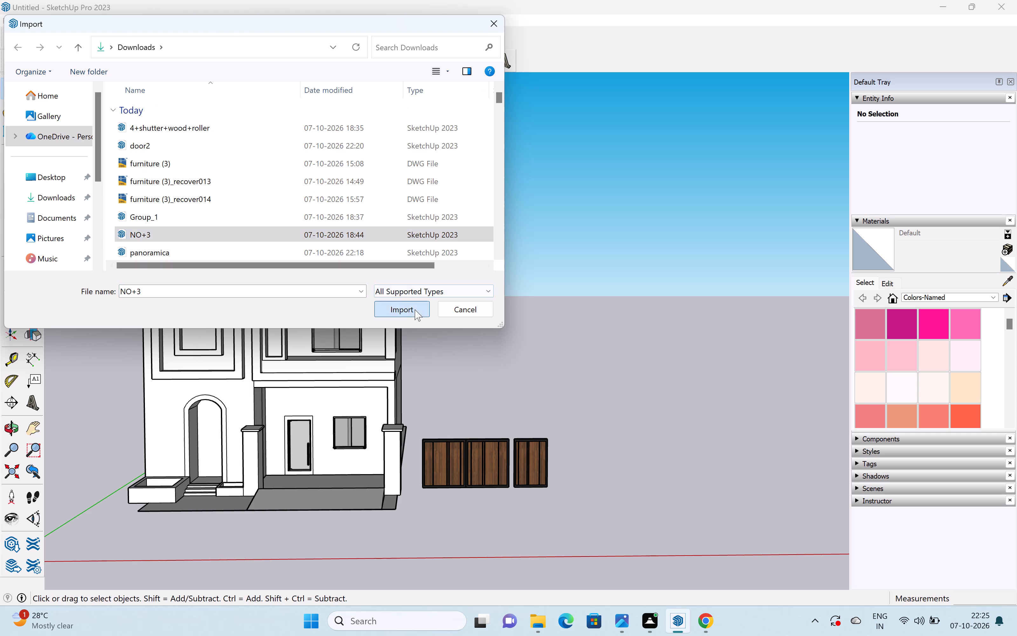
left_click(549, 372)
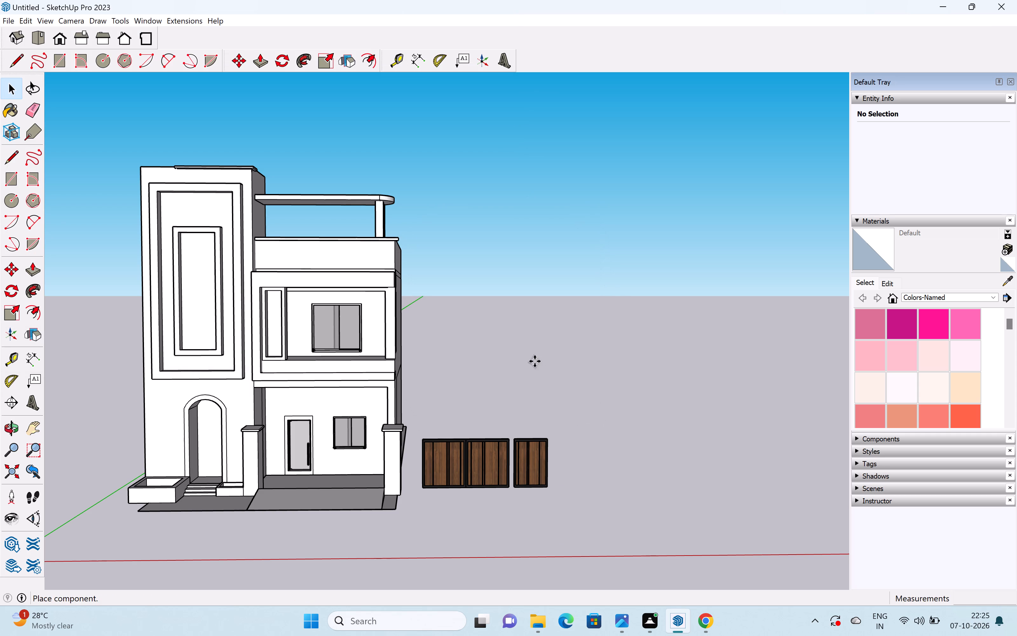
scroll(329, 301, "up", 3)
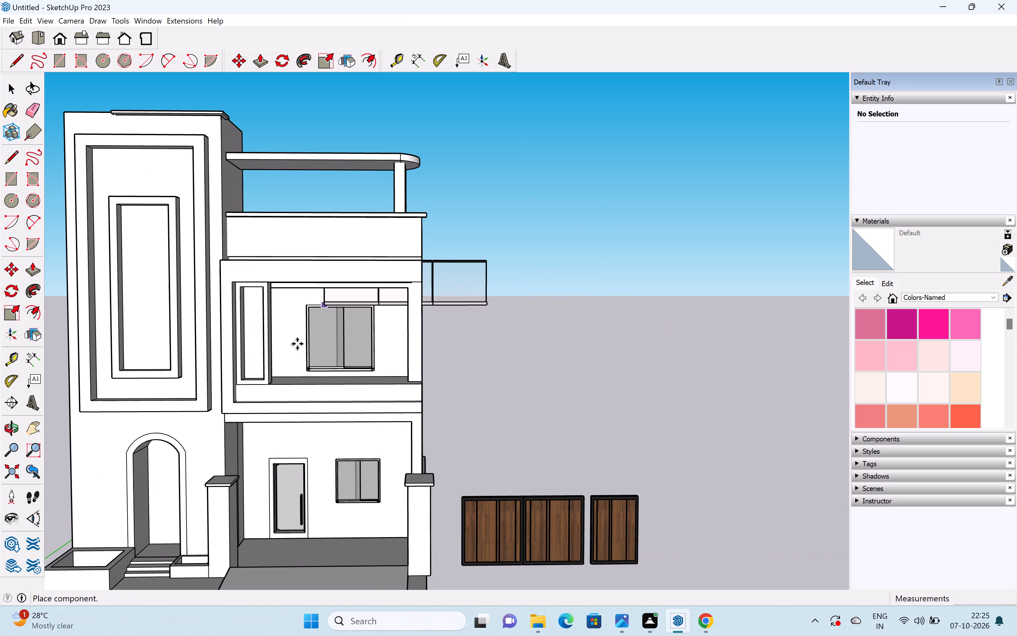
scroll(289, 382, "up", 5)
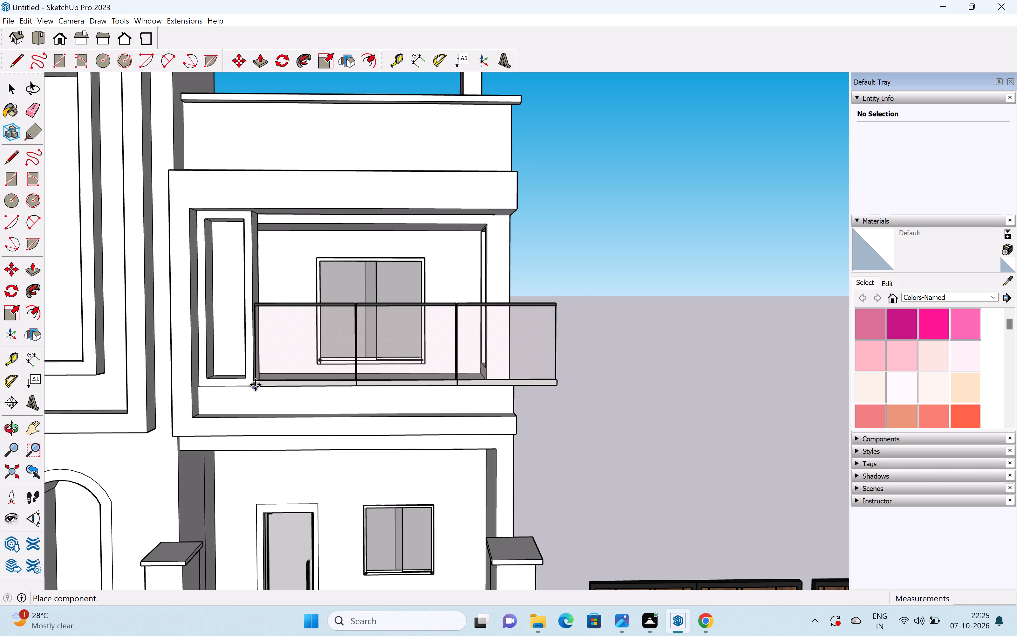
left_click(252, 385)
key("space")
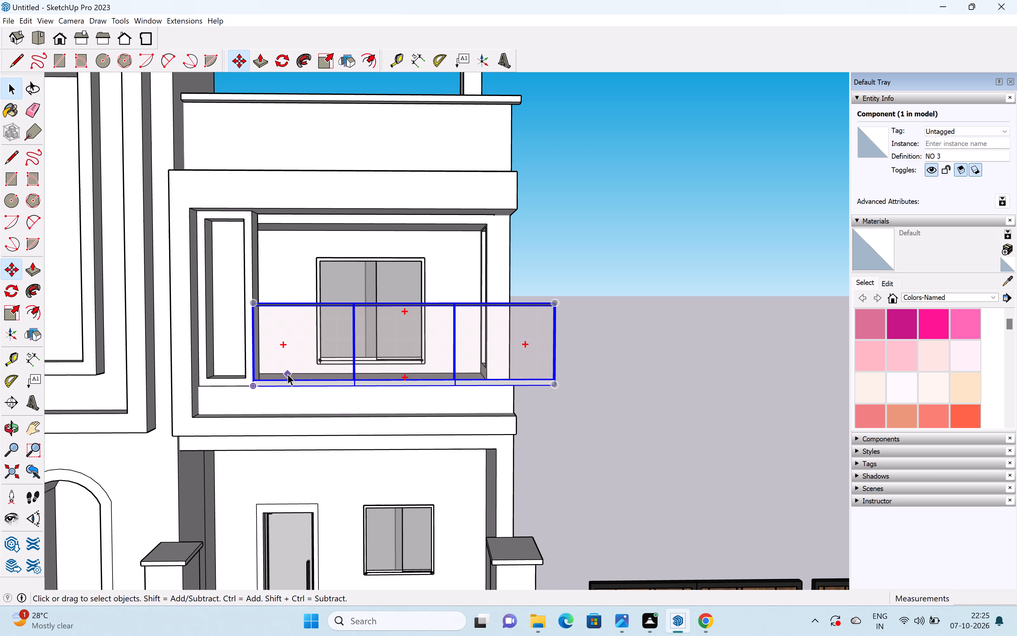
Scale the railing shorter along the red axis to about 0.85, ending at the balcony's outer front corner.
middle_click_drag(354, 382, 140, 358)
middle_click_drag(445, 379, 237, 443)
scroll(410, 402, "up", 2)
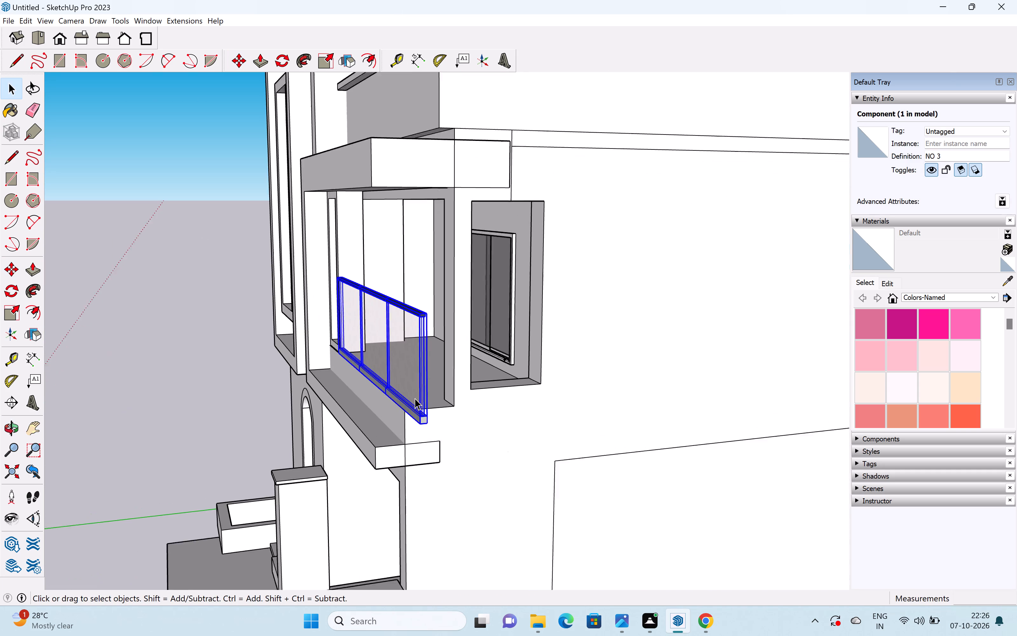
scroll(415, 398, "up", 2)
left_click(427, 404)
key("s")
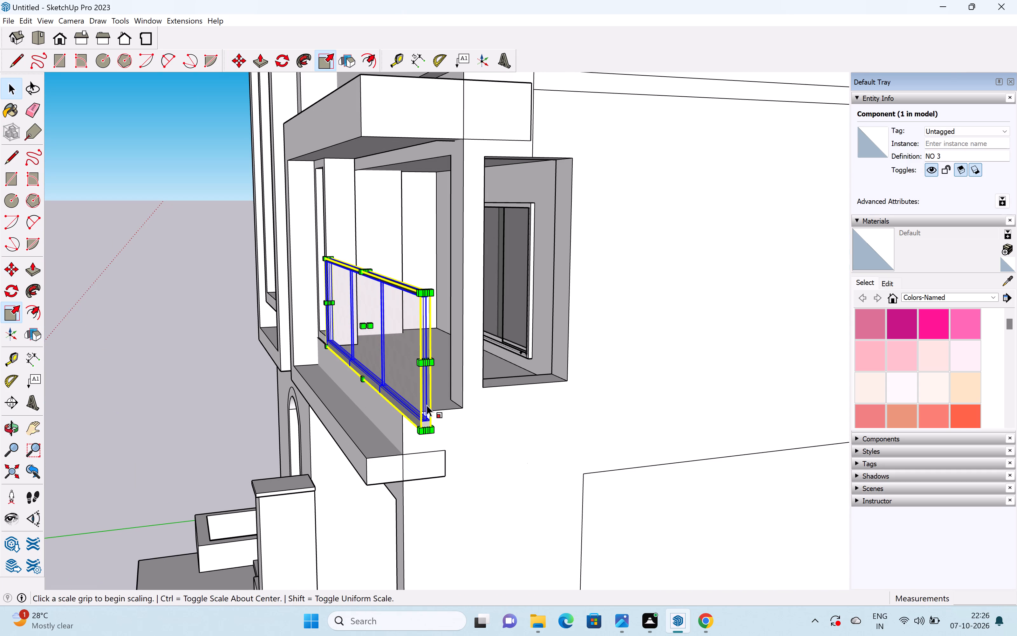
left_click_drag(427, 364, 404, 340)
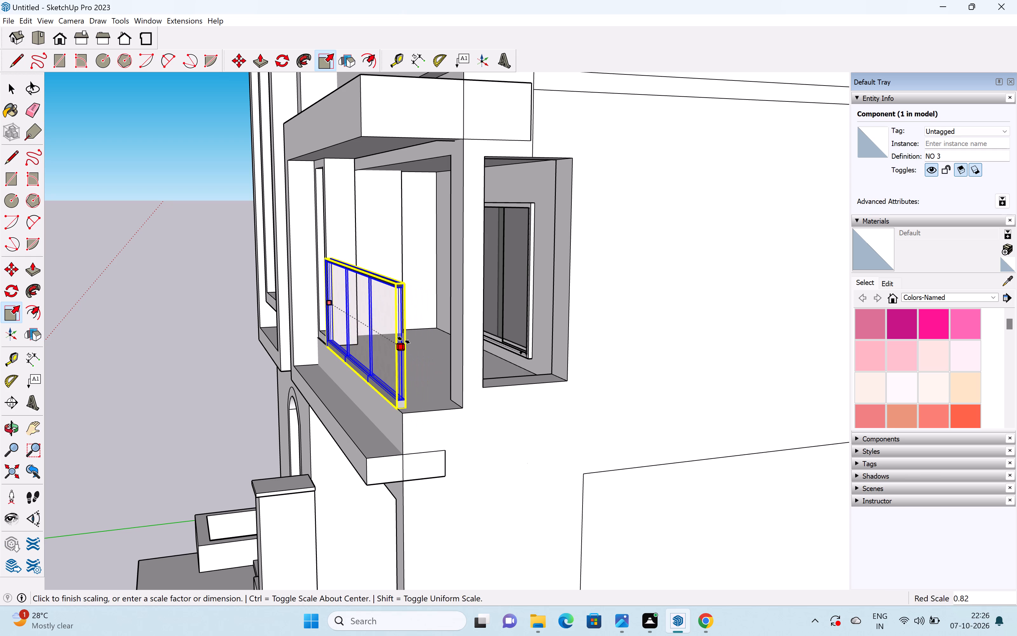
left_click_drag(404, 340, 407, 347)
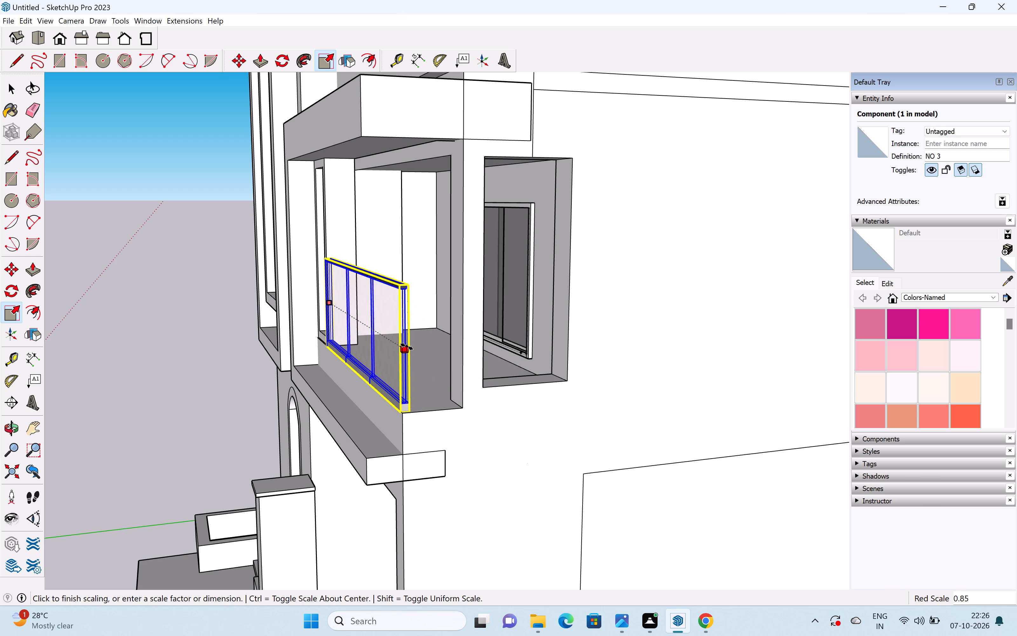
left_click_drag(407, 347, 407, 347)
Scale the balcony railing lower along the blue axis by bringing its top rail down, and deselect it.
scroll(376, 289, "up", 4)
middle_click_drag(375, 305, 563, 263)
scroll(466, 248, "down", 5)
middle_click_drag(481, 261, 344, 300, "shift")
scroll(417, 281, "up", 5)
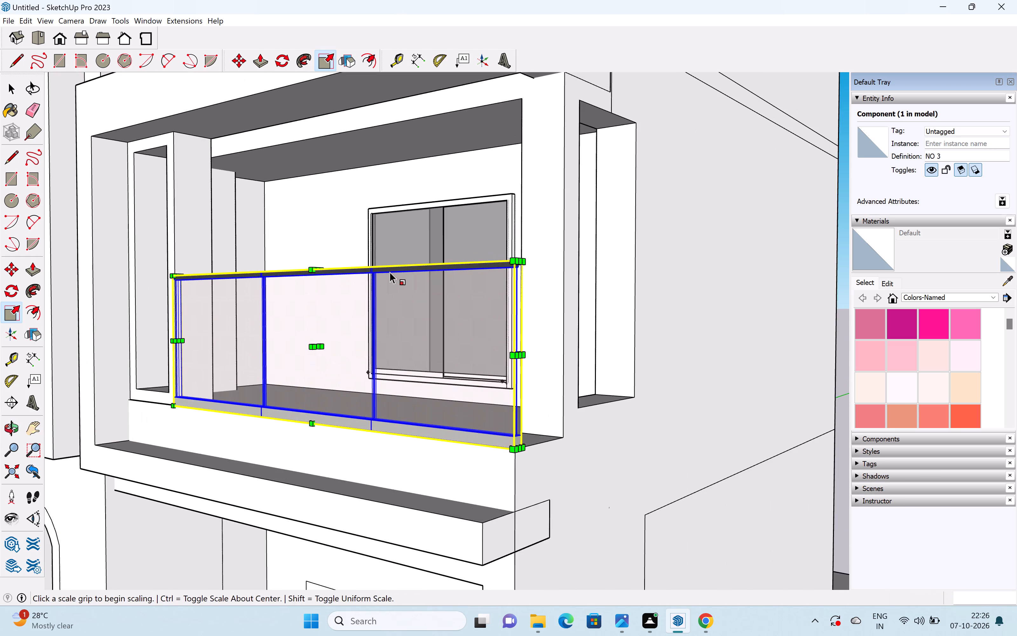
middle_click_drag(350, 278, 331, 342)
scroll(317, 305, "up", 5)
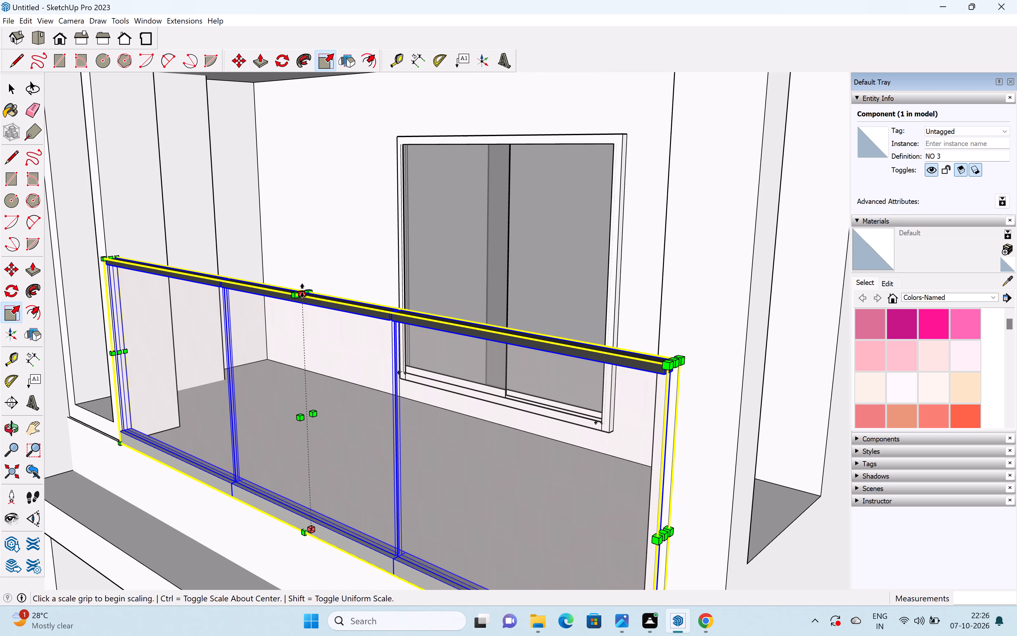
left_click_drag(301, 290, 306, 329)
scroll(307, 330, "down", 9)
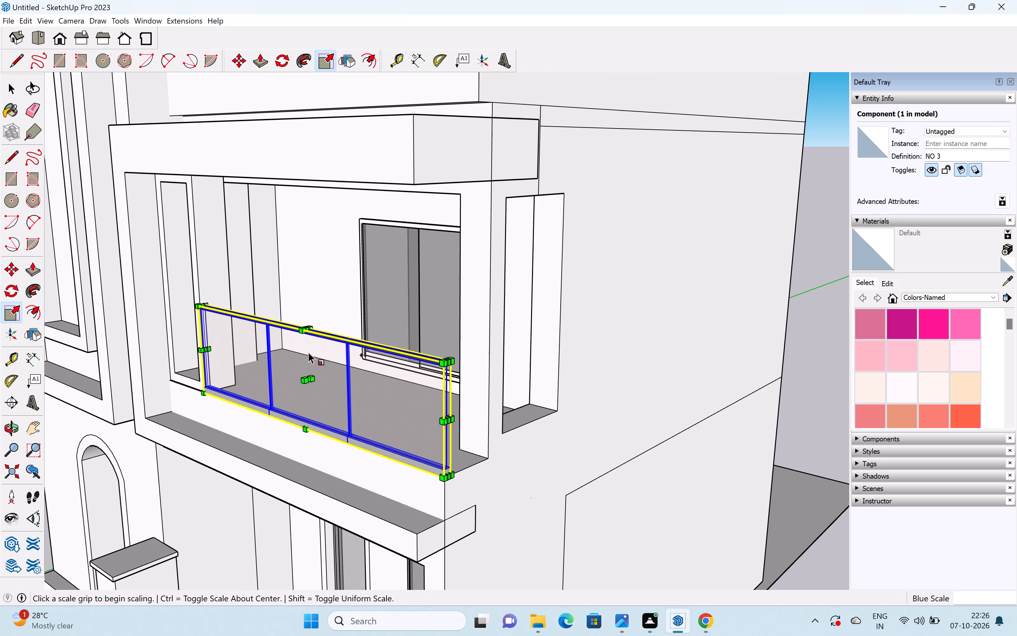
key("space")
scroll(454, 446, "down", 9)
middle_click_drag(424, 424, 380, 396, "shift")
scroll(380, 396, "up", 1, "shift")
scroll(447, 450, "down", 6)
left_click(545, 523)
Copy the balcony railing about 67' away onto the open area beyond the wooden gate.
scroll(438, 436, "up", 1)
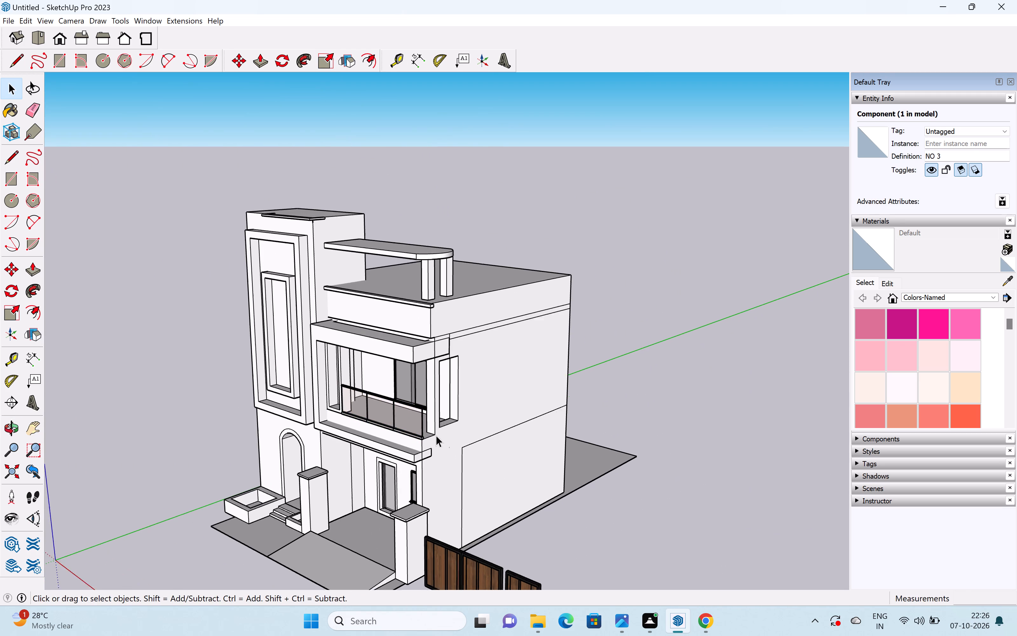
scroll(436, 435, "up", 4)
middle_click_drag(420, 422, 333, 398)
left_click(366, 413)
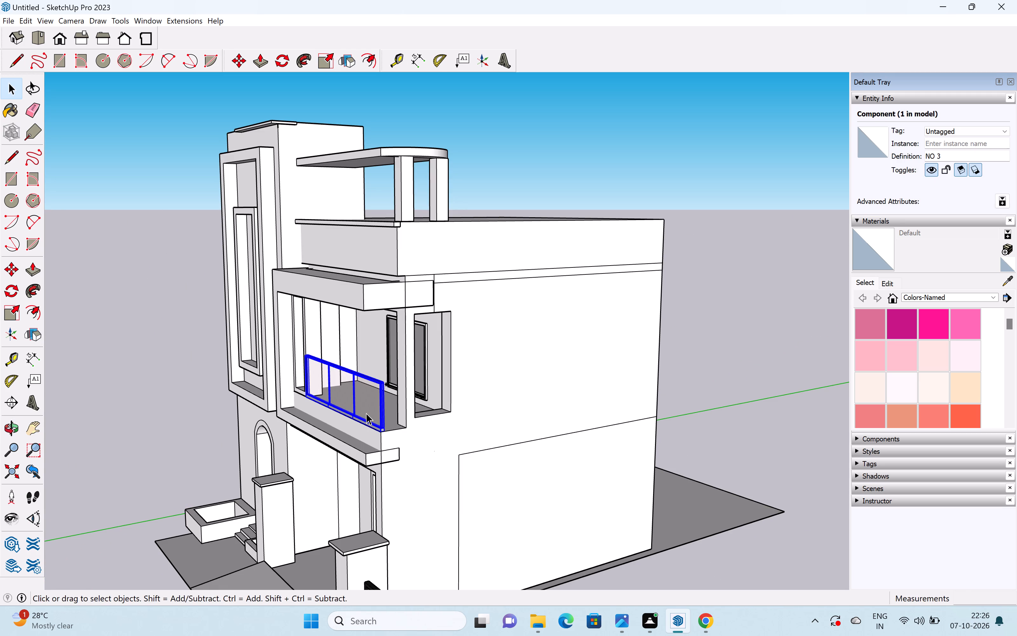
key("m")
left_click_drag(366, 413, 393, 421)
scroll(396, 421, "down", 6)
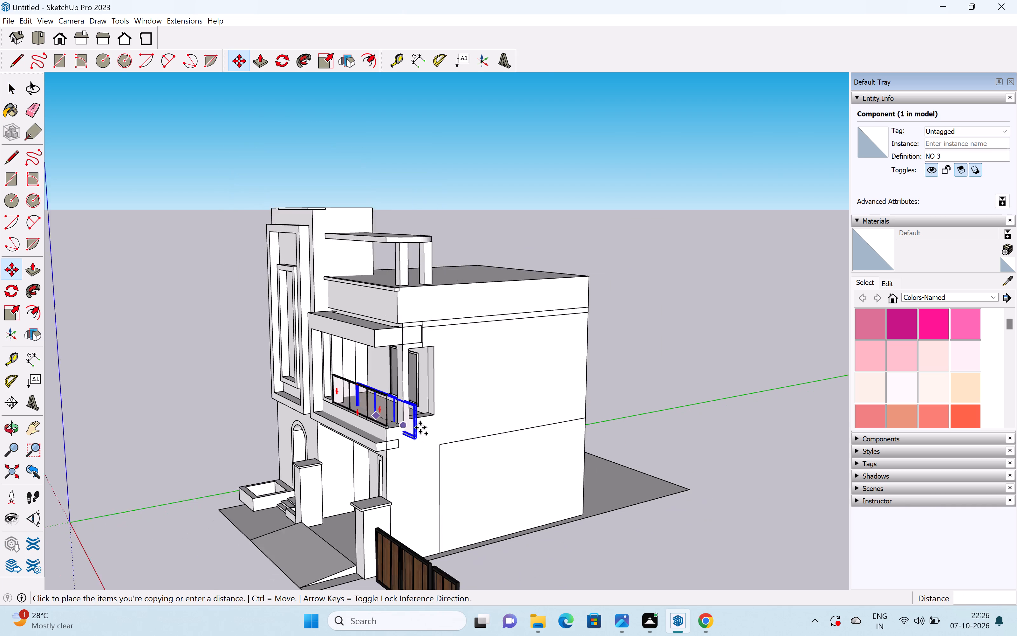
scroll(420, 427, "down", 1)
middle_click_drag(436, 432, 313, 308, "shift")
left_click(486, 457)
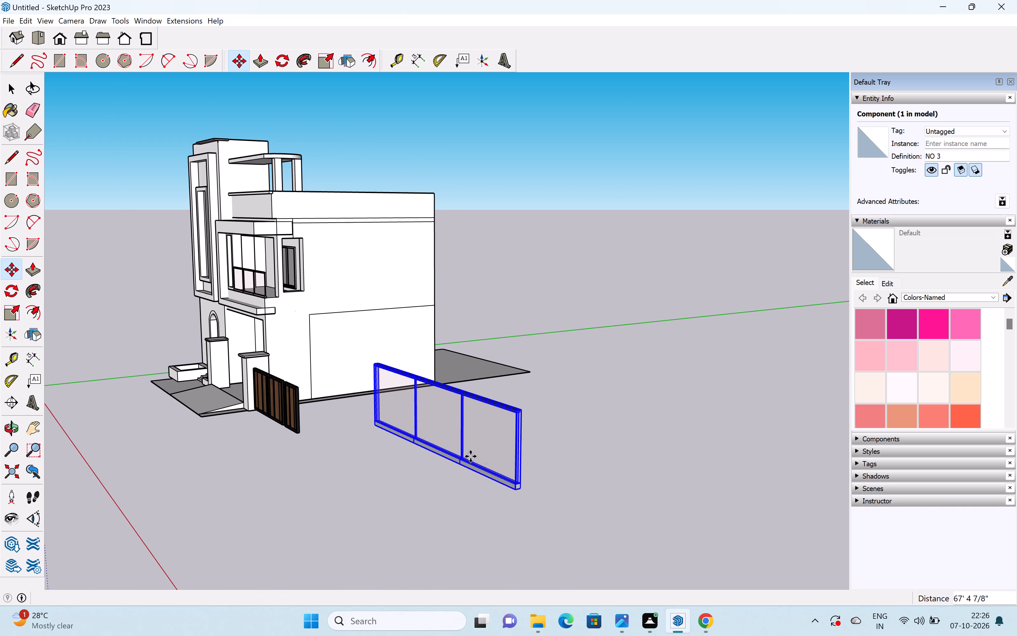
key("space")
Rotate the copied railing about the blue axis at its bottom corner so it runs along the green axis.
key("q")
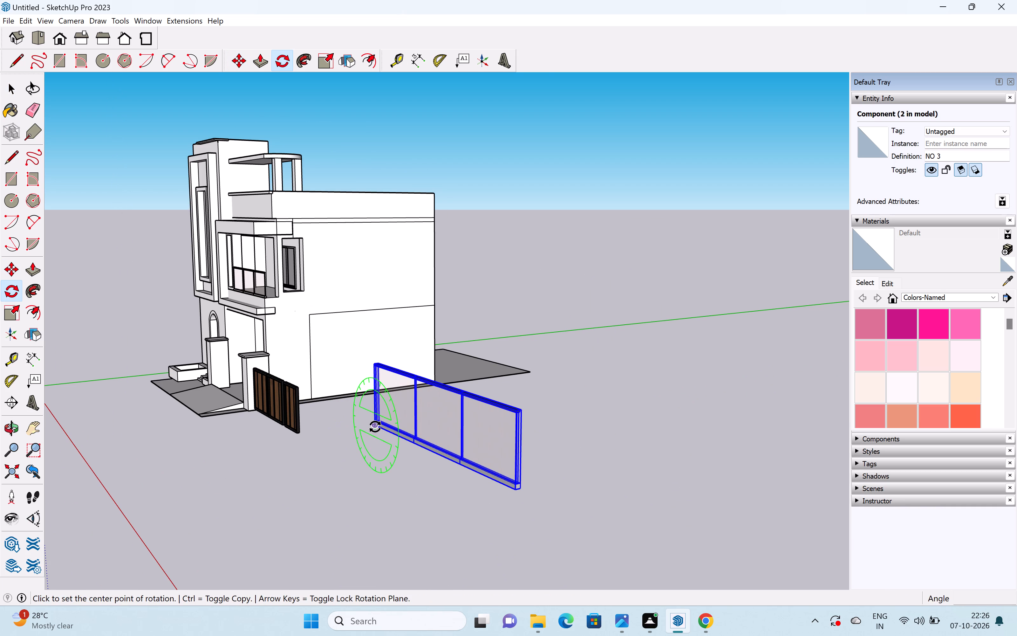
key("Up")
left_click(373, 424)
left_click(510, 500)
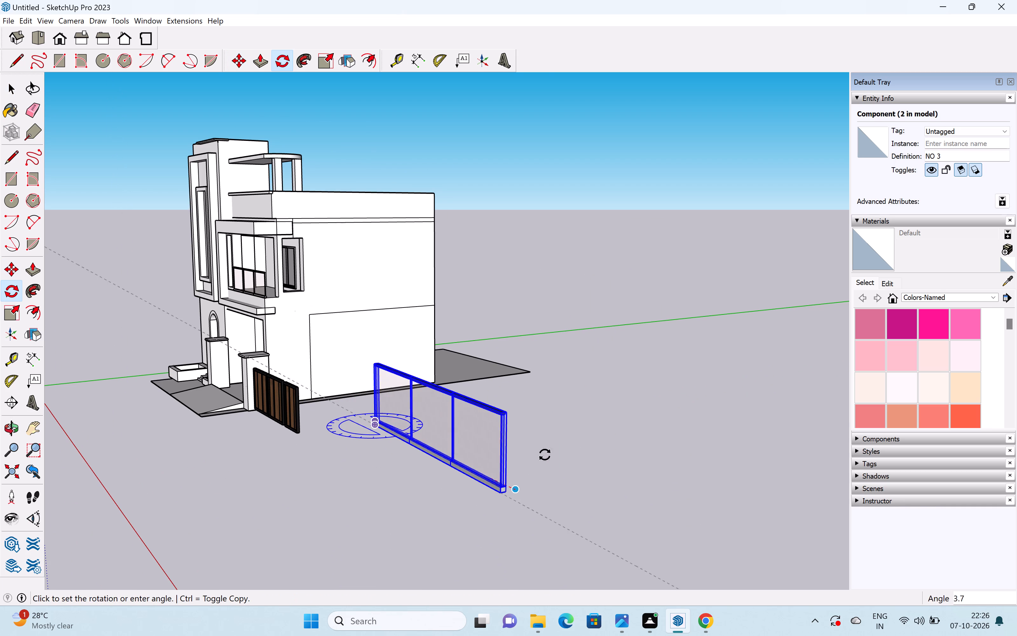
left_click(580, 390)
key("space")
Scale the copied railing shorter along its length by bringing in the end nearer the house.
middle_click_drag(517, 406, 480, 416)
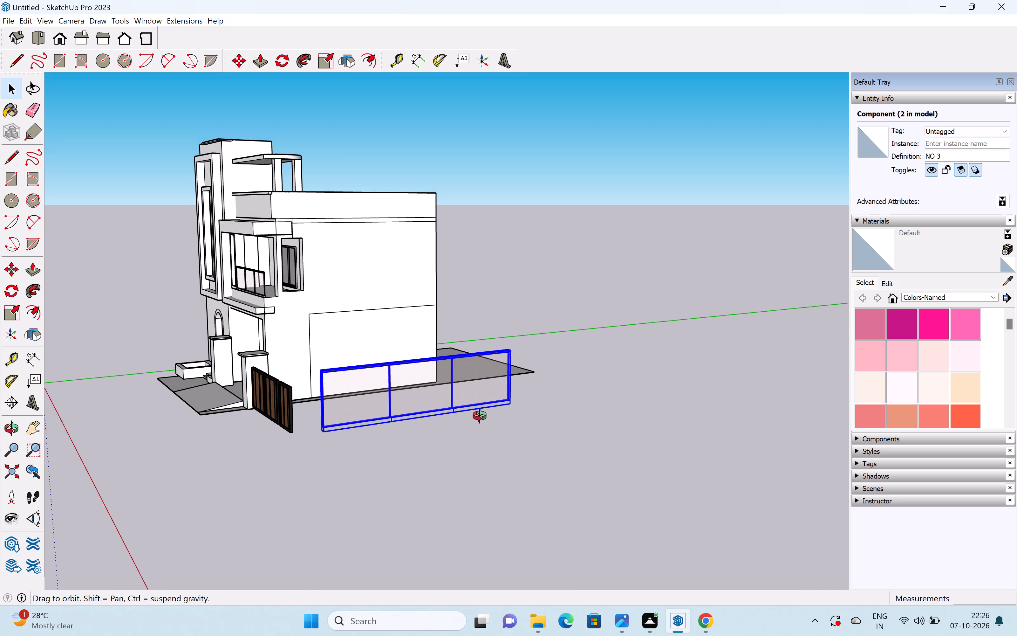
middle_click_drag(480, 416, 479, 416)
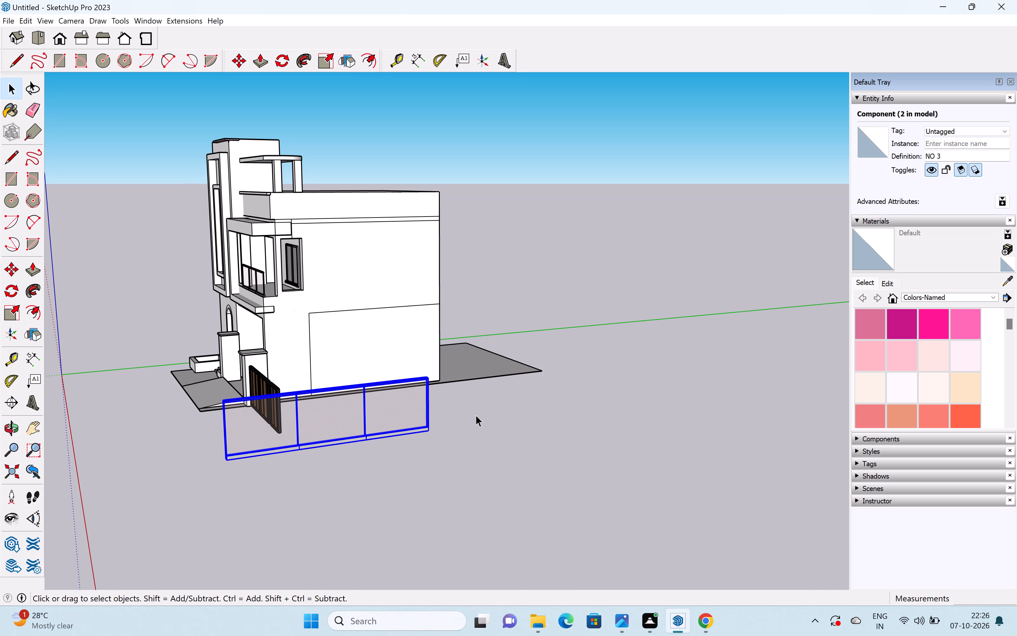
key("s")
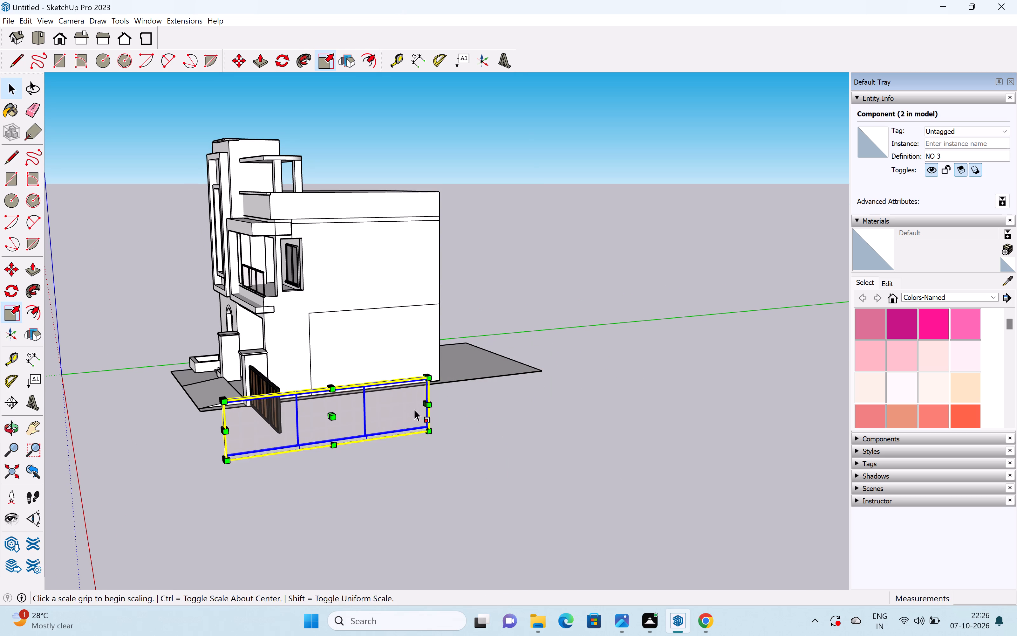
middle_click_drag(420, 407, 205, 451)
scroll(332, 416, "up", 6)
scroll(274, 377, "down", 2)
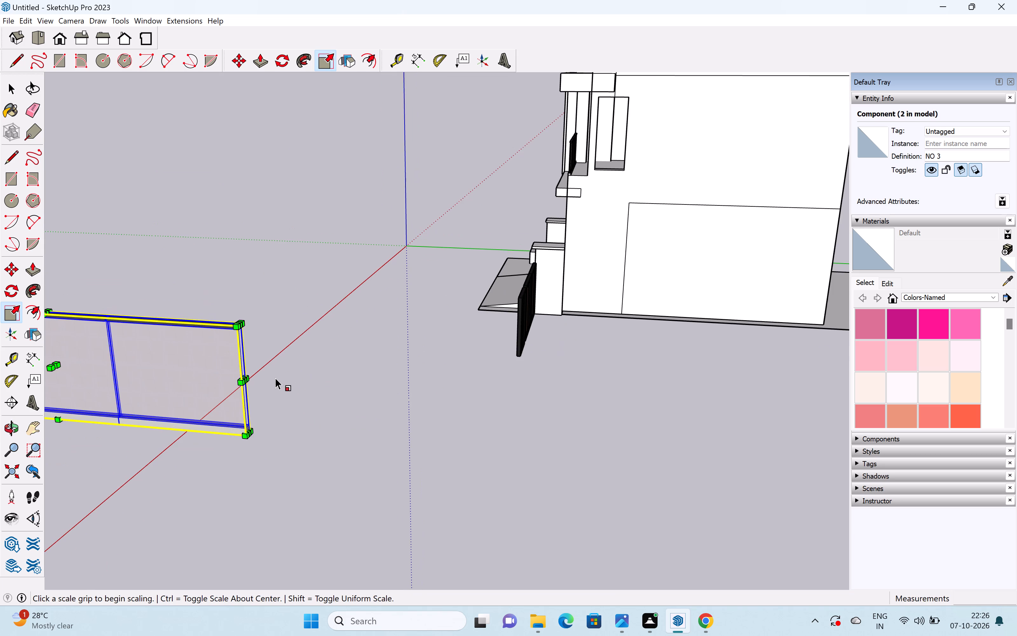
middle_click_drag(275, 378, 434, 421, "shift")
scroll(429, 419, "up", 5)
scroll(398, 440, "down", 4)
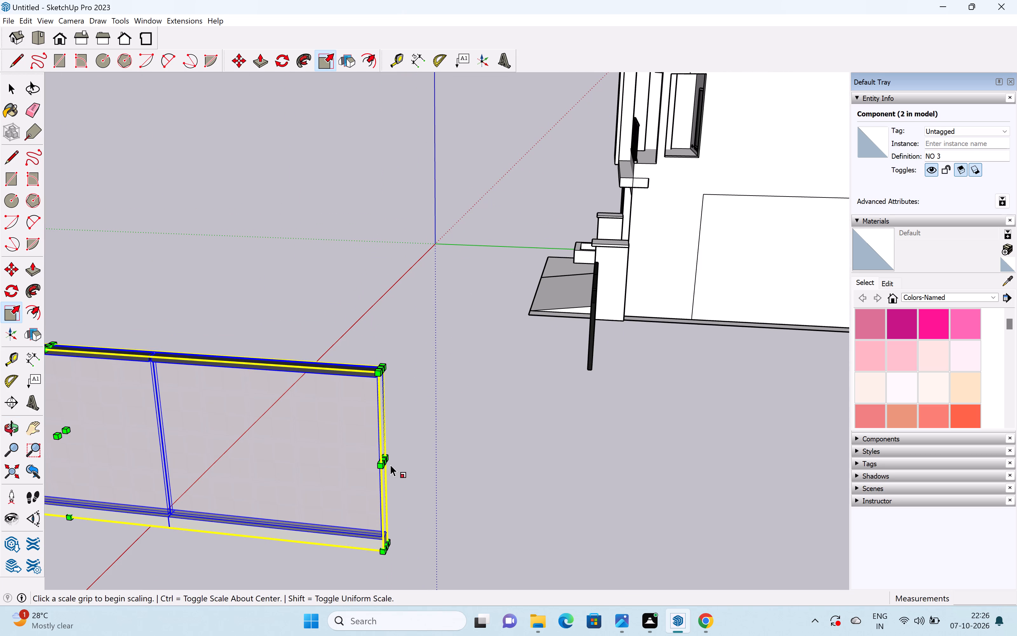
left_click_drag(384, 459, 204, 395)
scroll(245, 401, "down", 7)
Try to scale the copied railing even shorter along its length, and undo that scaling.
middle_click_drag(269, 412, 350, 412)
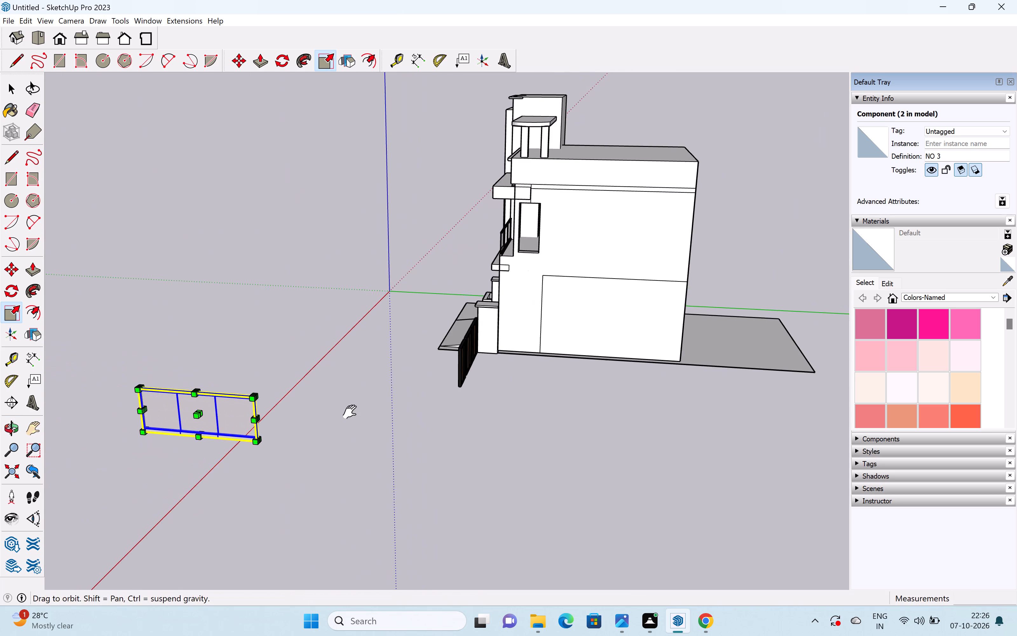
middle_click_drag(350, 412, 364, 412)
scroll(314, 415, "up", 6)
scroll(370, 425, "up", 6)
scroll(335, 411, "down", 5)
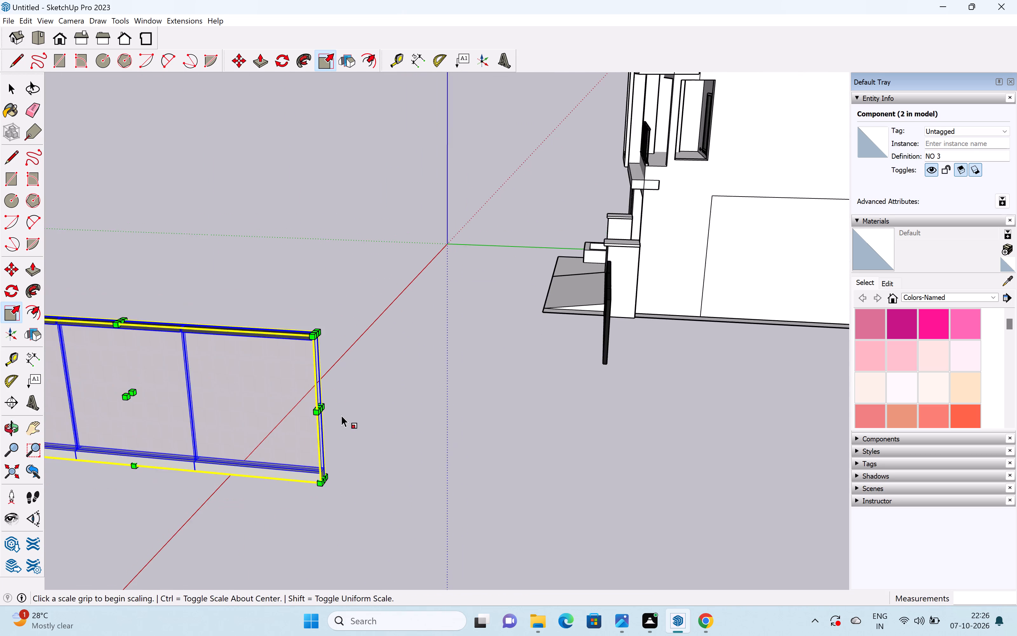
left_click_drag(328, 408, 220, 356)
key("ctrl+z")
Explode the copied railing beyond the wooden gate into its separate glass panels.
scroll(352, 422, "up", 3)
scroll(351, 418, "down", 2)
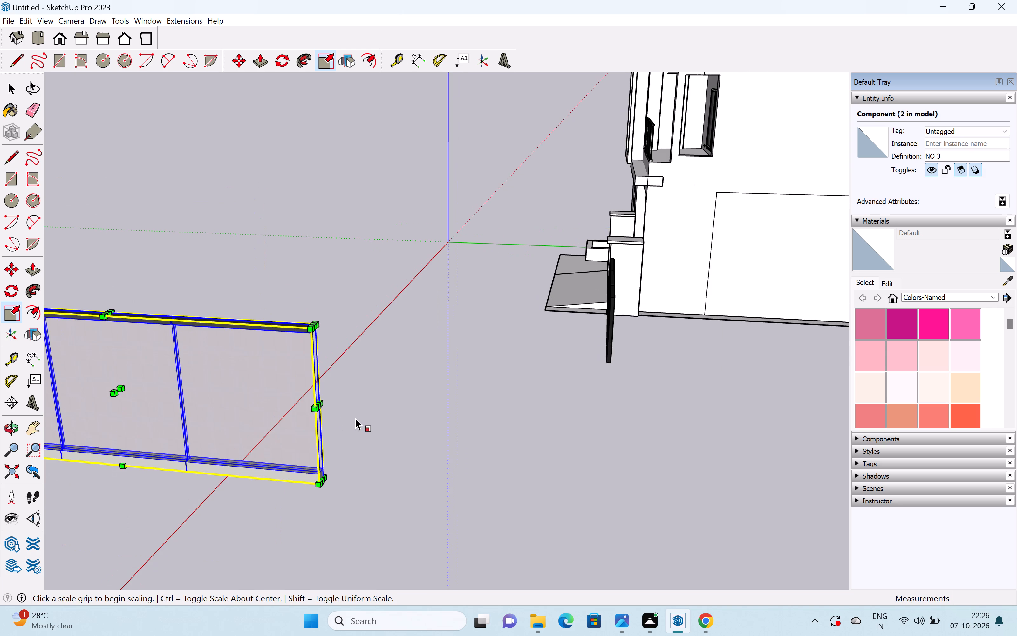
middle_click_drag(356, 418, 551, 420, "shift")
middle_click_drag(538, 408, 410, 418)
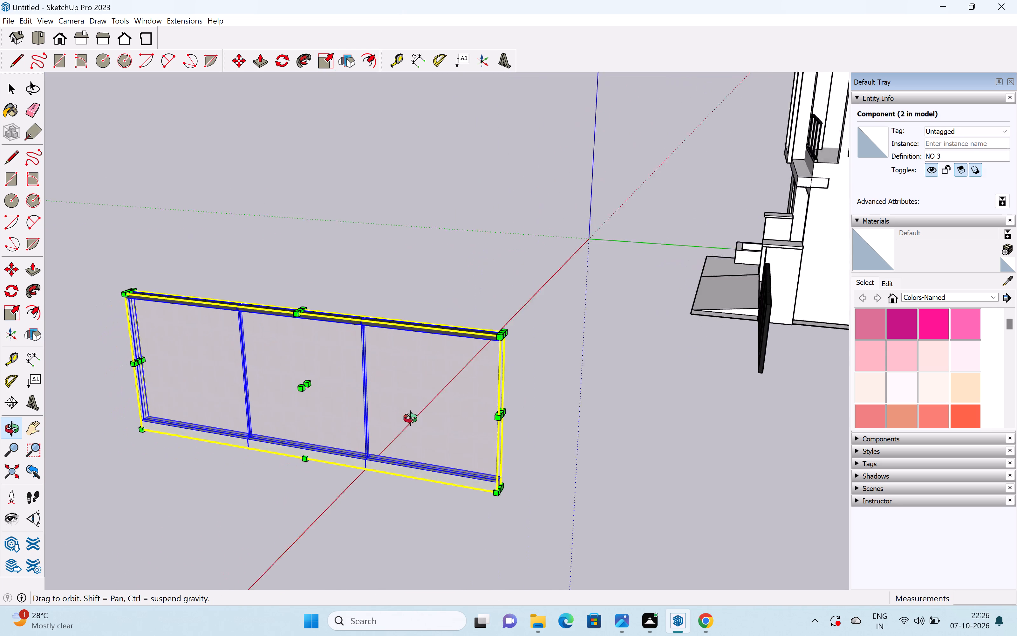
middle_click_drag(410, 418, 349, 421)
key("space")
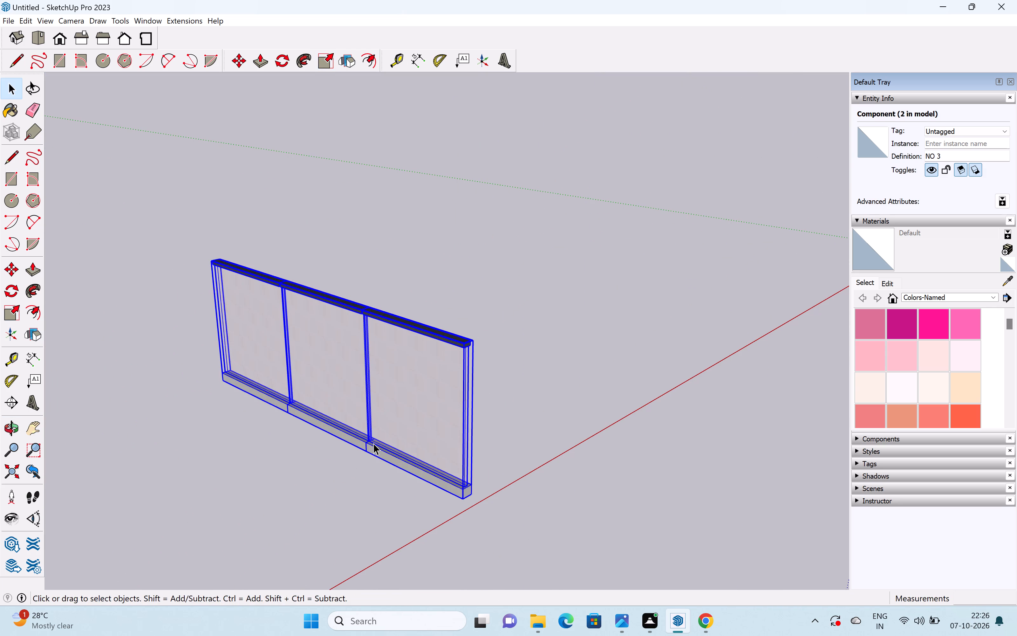
right_click(373, 443)
left_click(479, 262)
Delete the end panel nearest the house and the middle panel of the exploded railing, keeping only the far panel.
middle_click_drag(371, 381, 529, 363)
left_click(447, 462)
key("BackSpace")
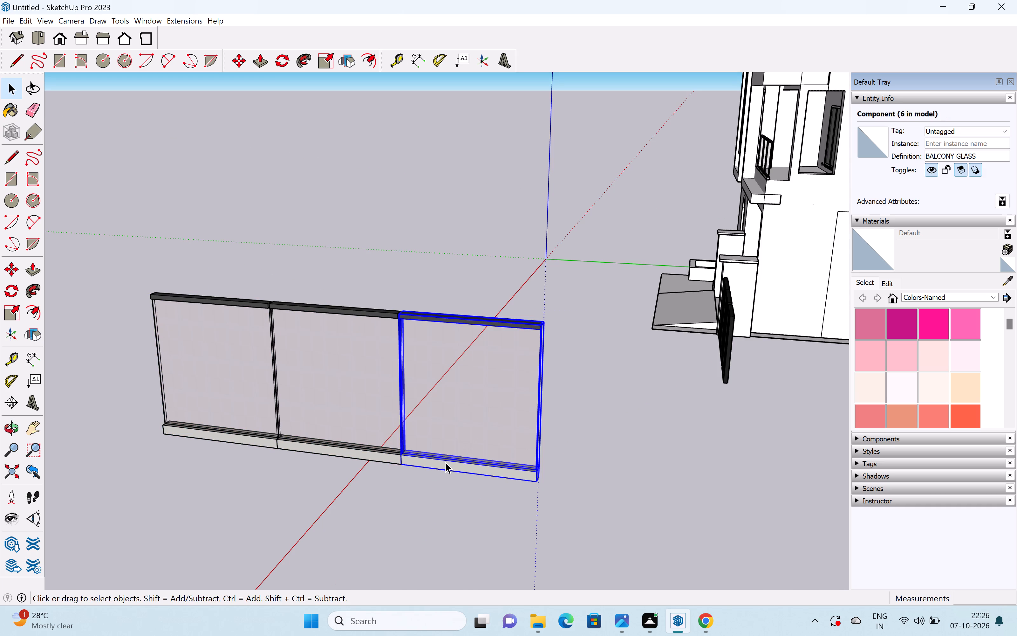
key("Delete")
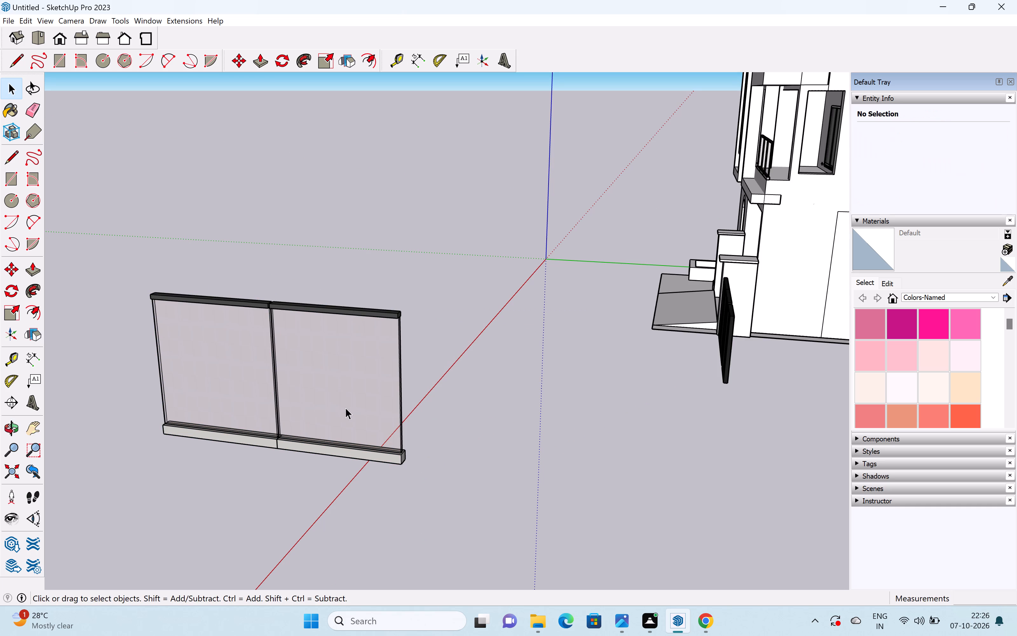
left_click(345, 408)
key("Delete")
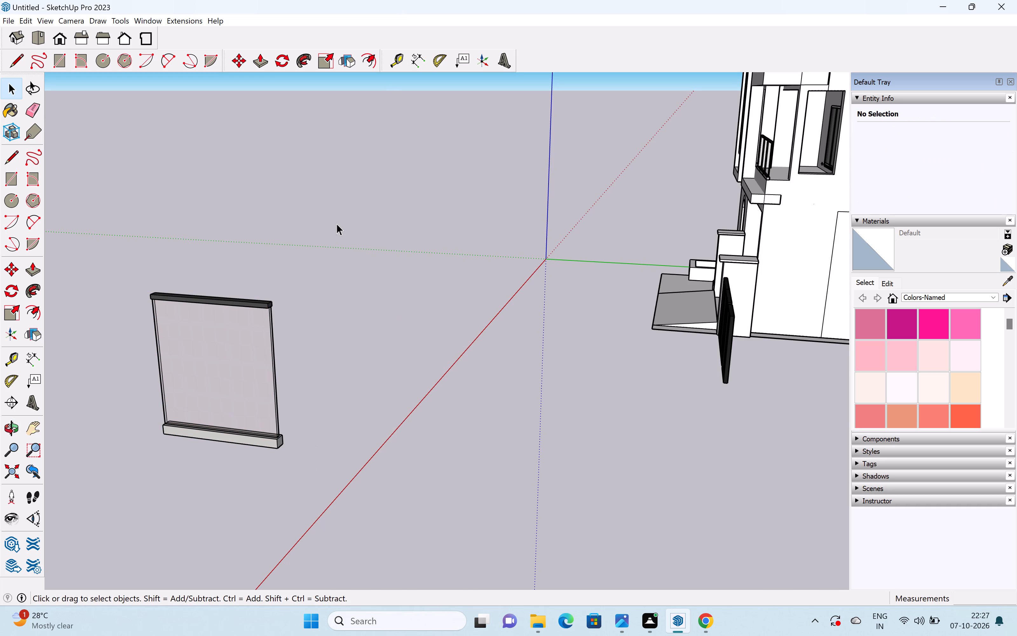
Move the remaining glass panel by its bottom corner onto the balcony's open side, against the end of the front railing.
left_click(194, 393)
left_click(212, 437)
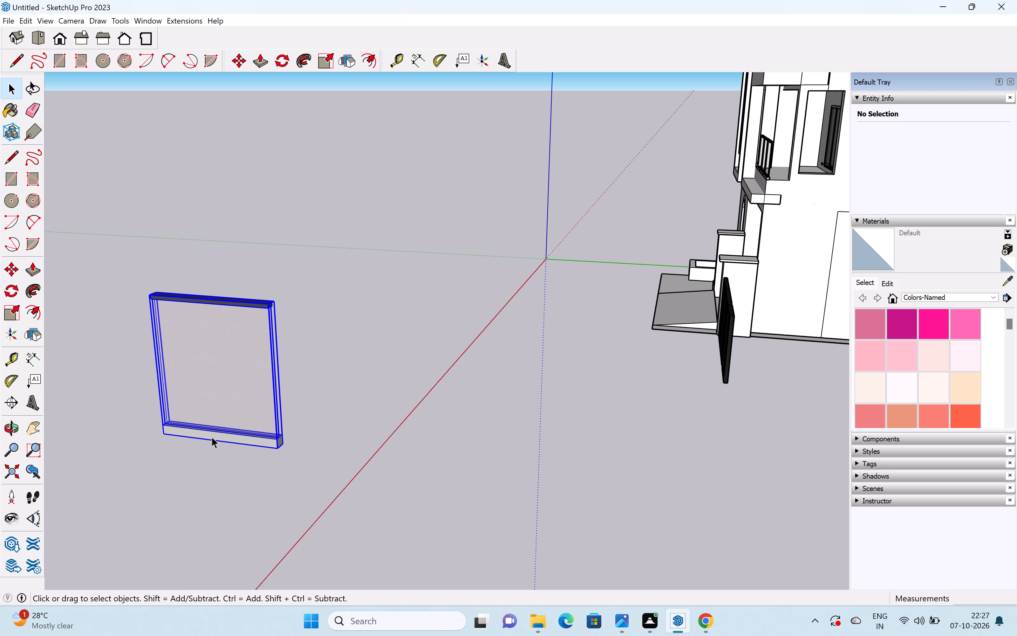
key("m")
left_click(163, 434)
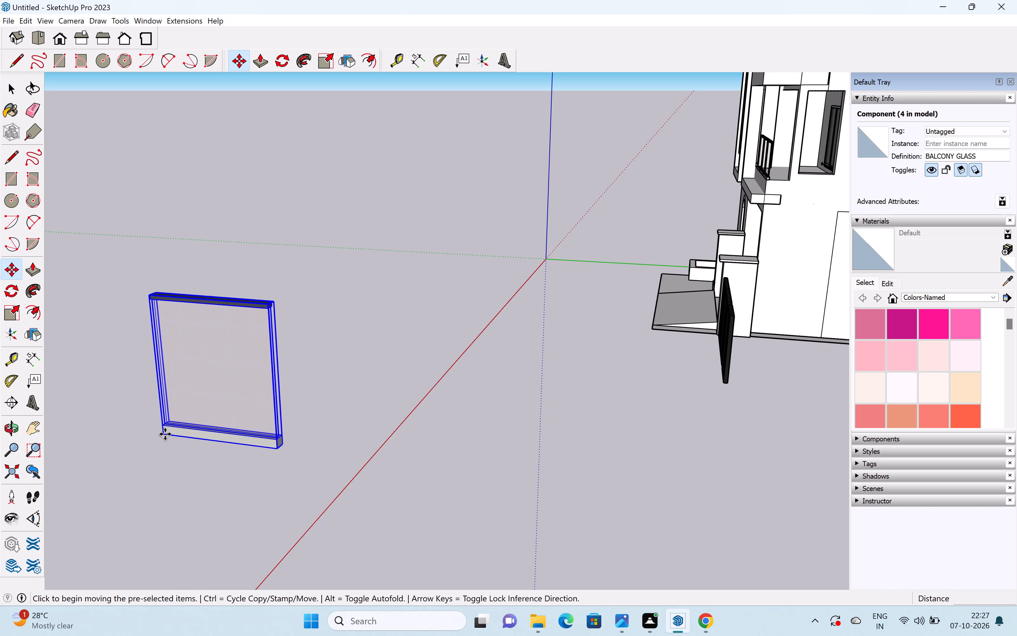
scroll(256, 393, "down", 6)
scroll(439, 366, "down", 4)
middle_click_drag(435, 363, 247, 344, "shift")
scroll(564, 251, "up", 20)
scroll(564, 251, "up", 4)
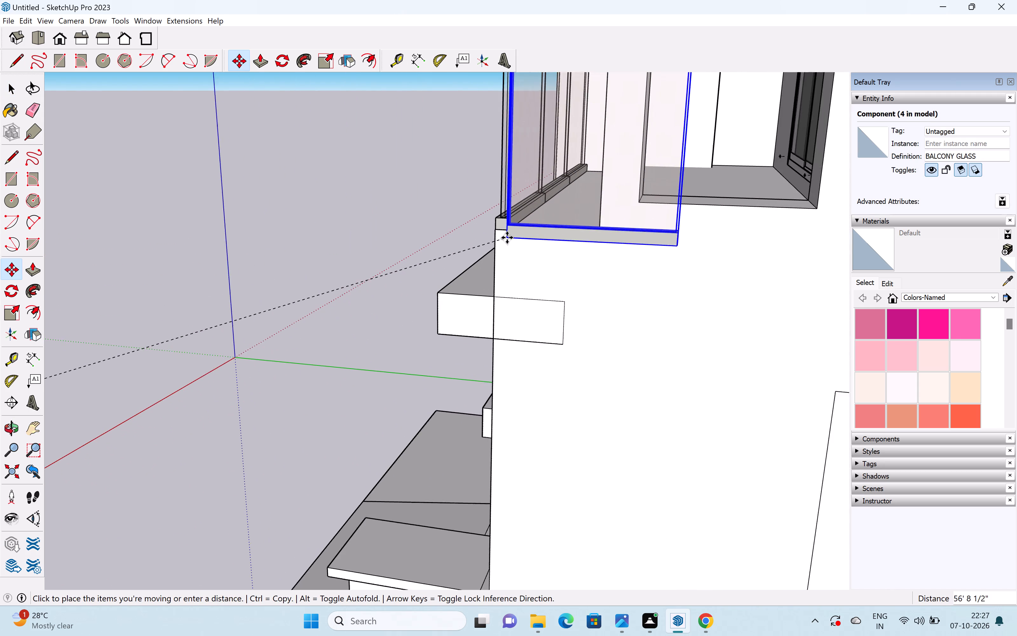
scroll(507, 238, "up", 14)
left_click(510, 228)
Scale the side panel shorter along the red axis so it ends at the balcony's side column.
scroll(501, 232, "down", 3)
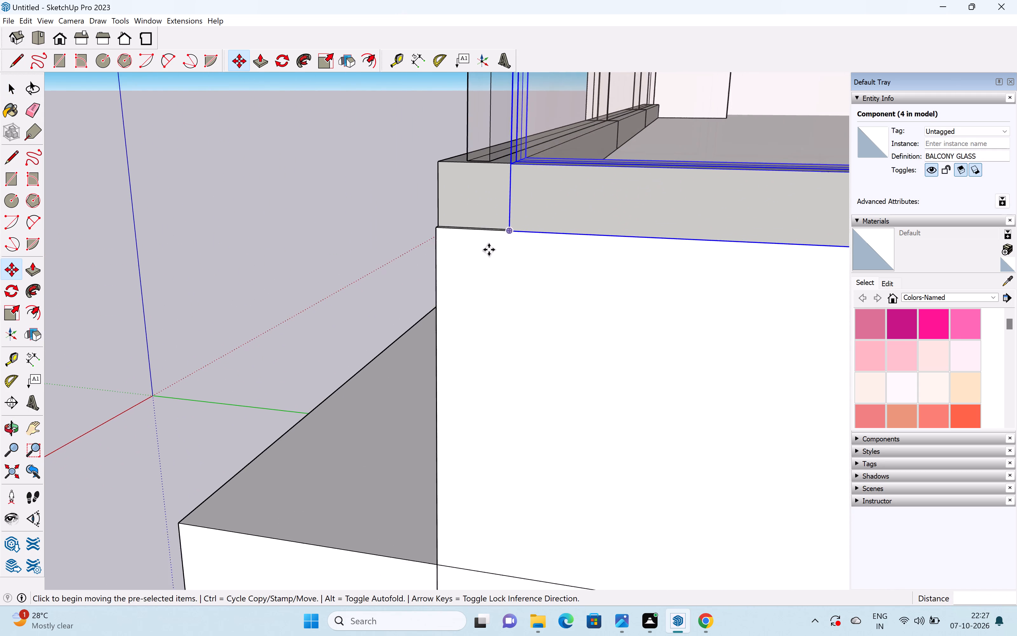
scroll(489, 250, "down", 20)
scroll(489, 250, "down", 1)
middle_click_drag(485, 274, 267, 331, "shift")
key("space")
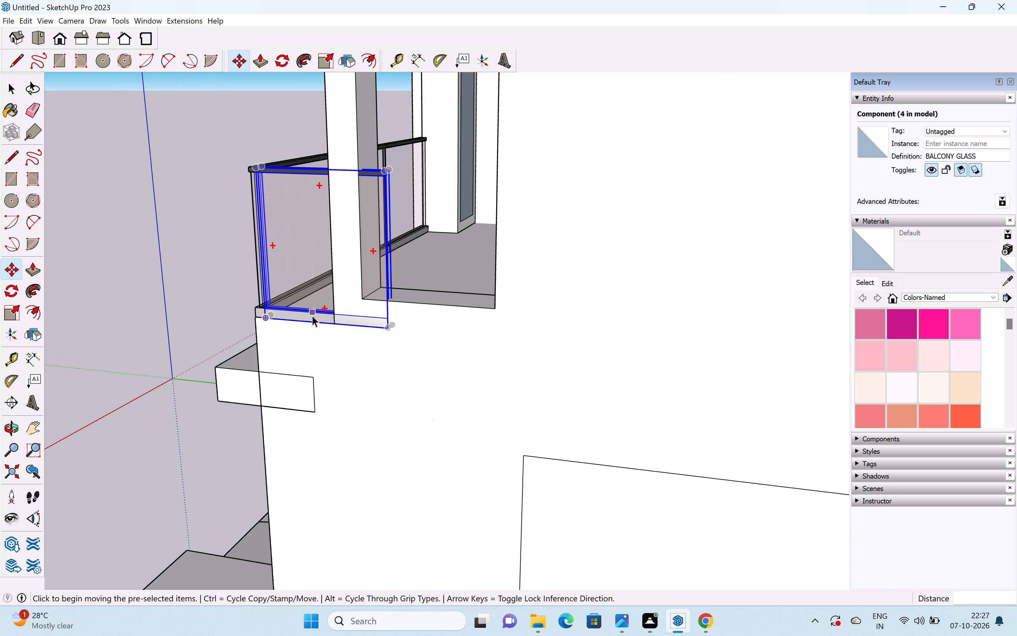
left_click(306, 320)
middle_click_drag(371, 256, 287, 276)
scroll(286, 274, "up", 5)
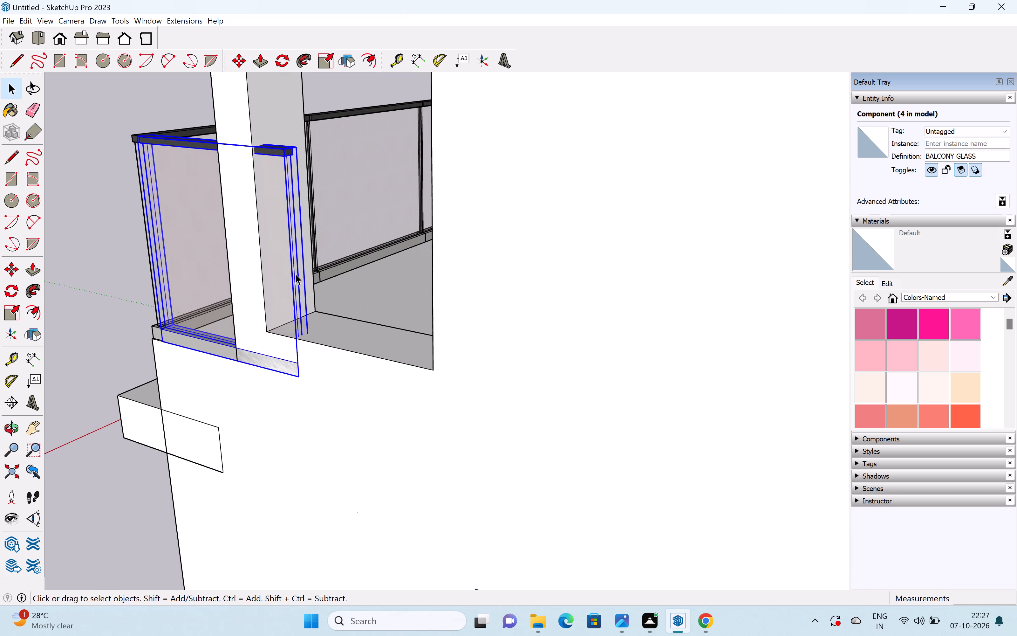
key("s")
left_click_drag(298, 265, 256, 245)
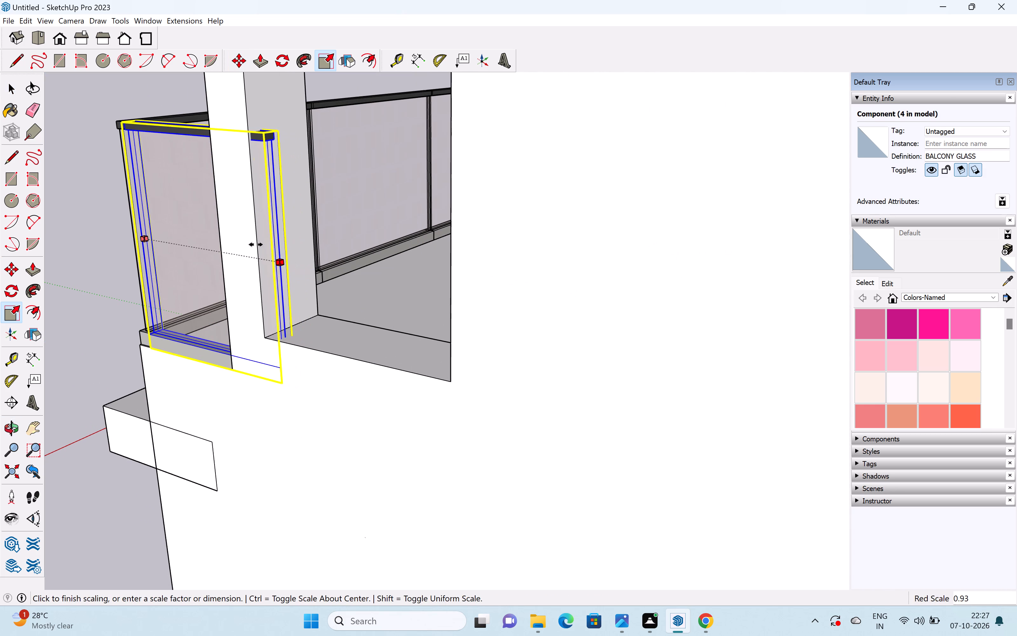
left_click_drag(256, 245, 228, 244)
scroll(260, 256, "down", 4)
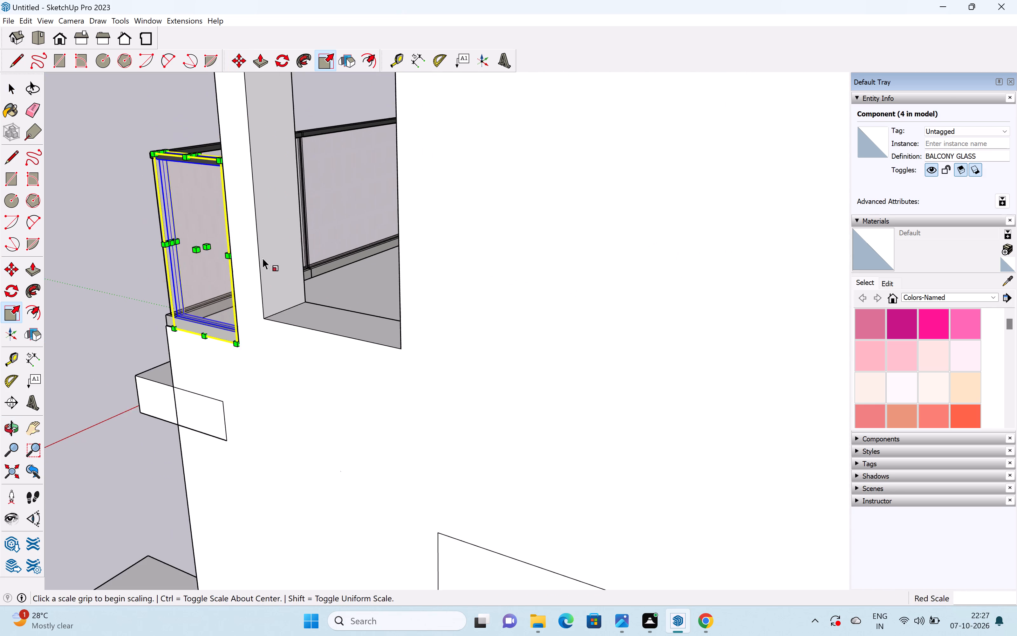
Scale the side panel thinner along the green axis to roughly 0.6 of its thickness.
middle_click_drag(190, 279, 598, 281)
scroll(416, 252, "down", 8)
middle_click_drag(393, 254, 205, 233, "shift")
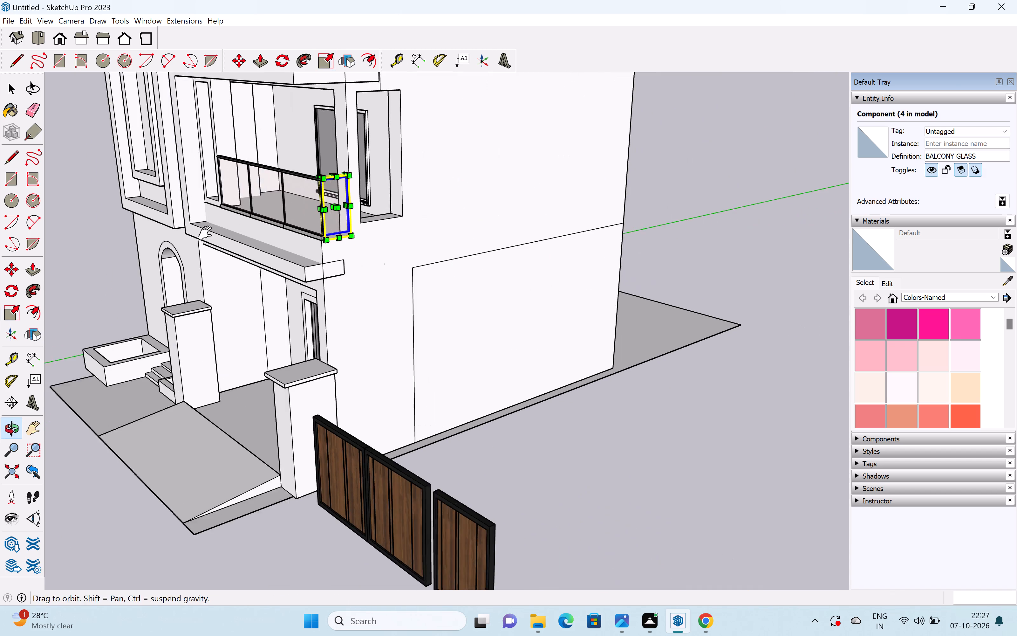
middle_click_drag(205, 233, 205, 232, "shift")
scroll(288, 201, "up", 19)
left_click_drag(340, 178, 232, 188)
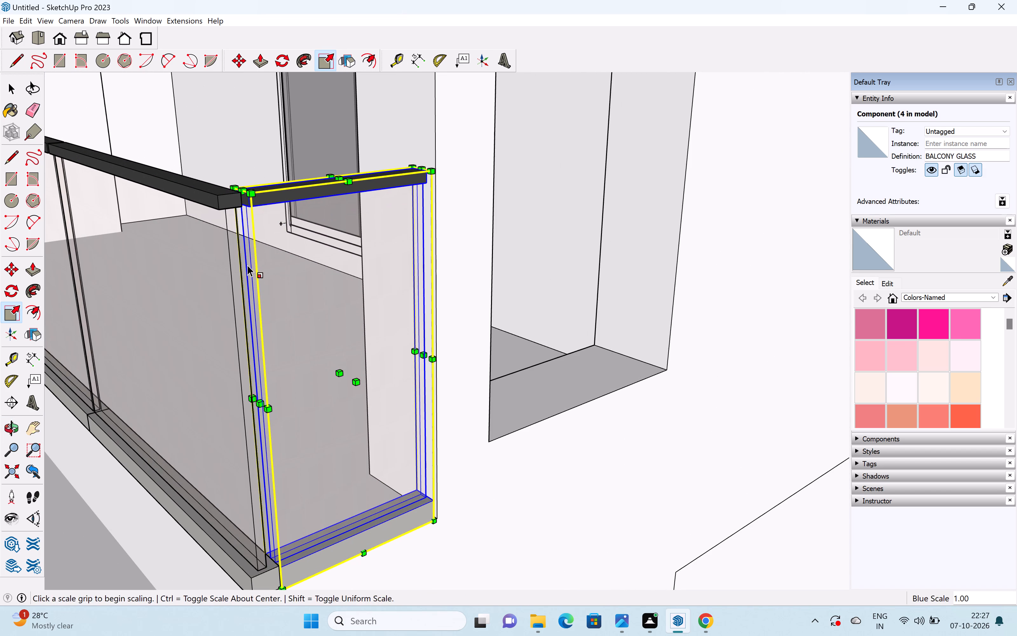
middle_click_drag(247, 265, 372, 265)
left_click_drag(361, 396, 350, 393)
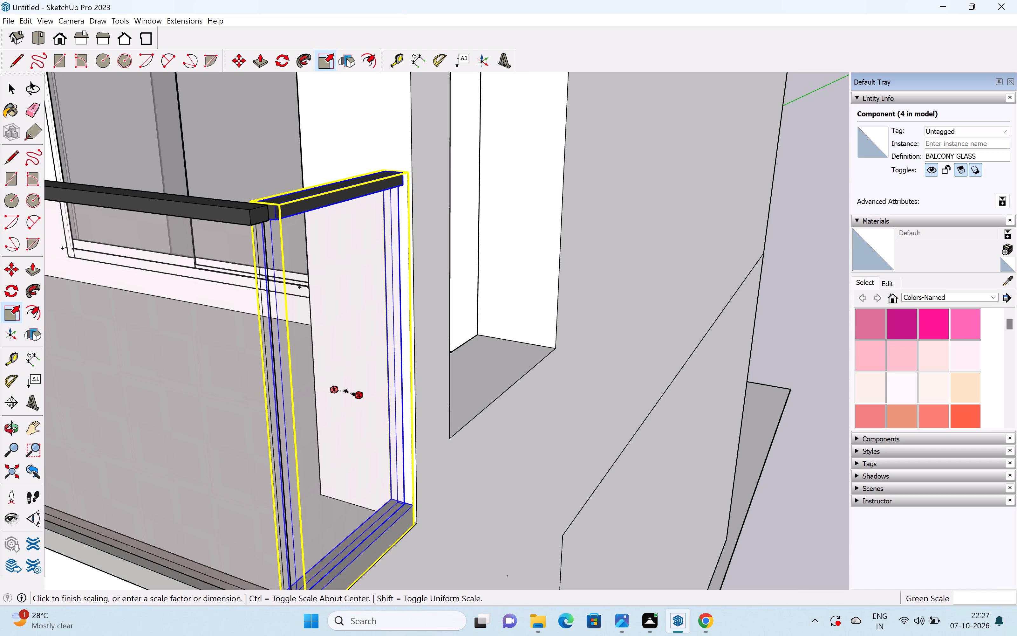
left_click_drag(350, 393, 310, 453)
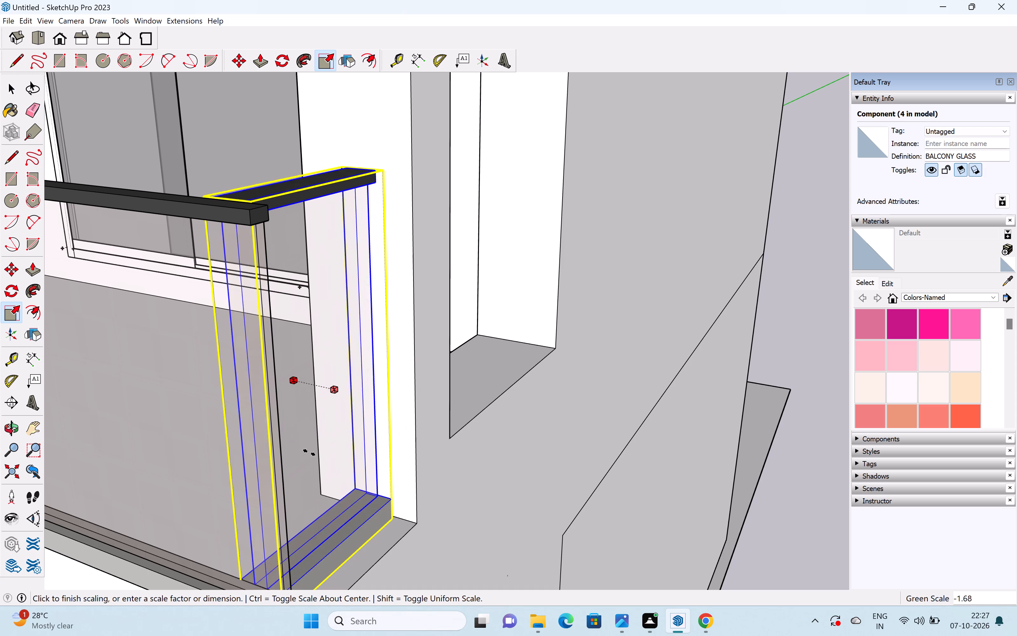
left_click_drag(310, 453, 333, 542)
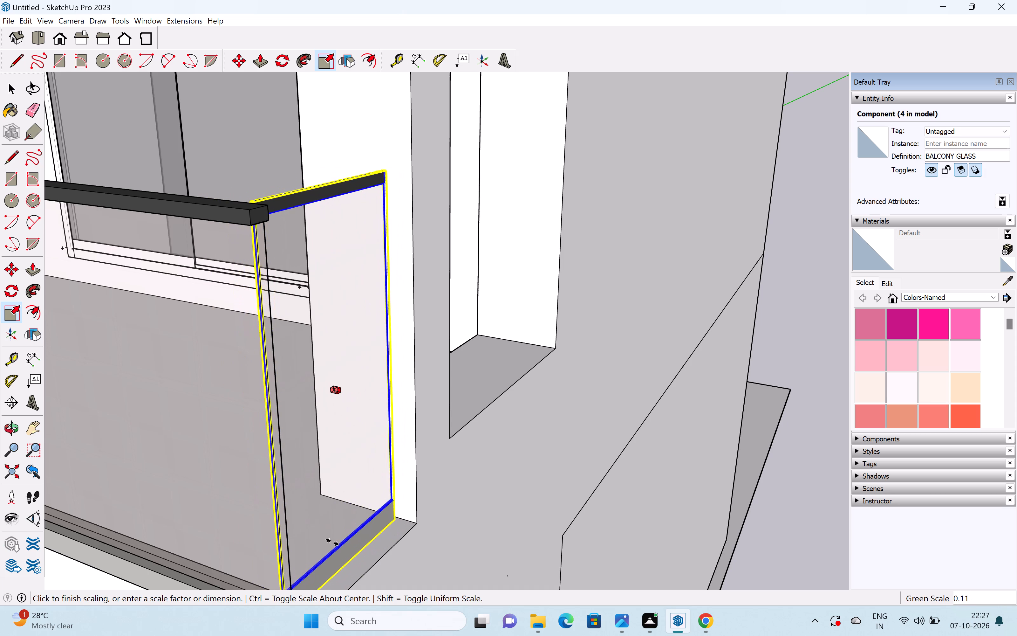
left_click_drag(333, 542, 342, 564)
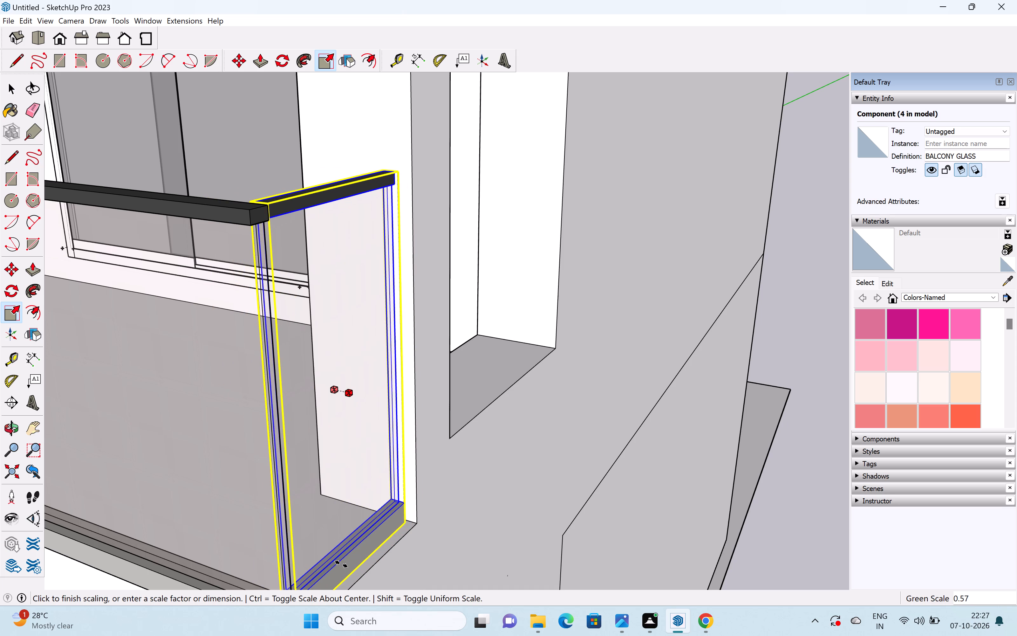
left_click_drag(342, 564, 343, 568)
key("space")
scroll(347, 508, "down", 5)
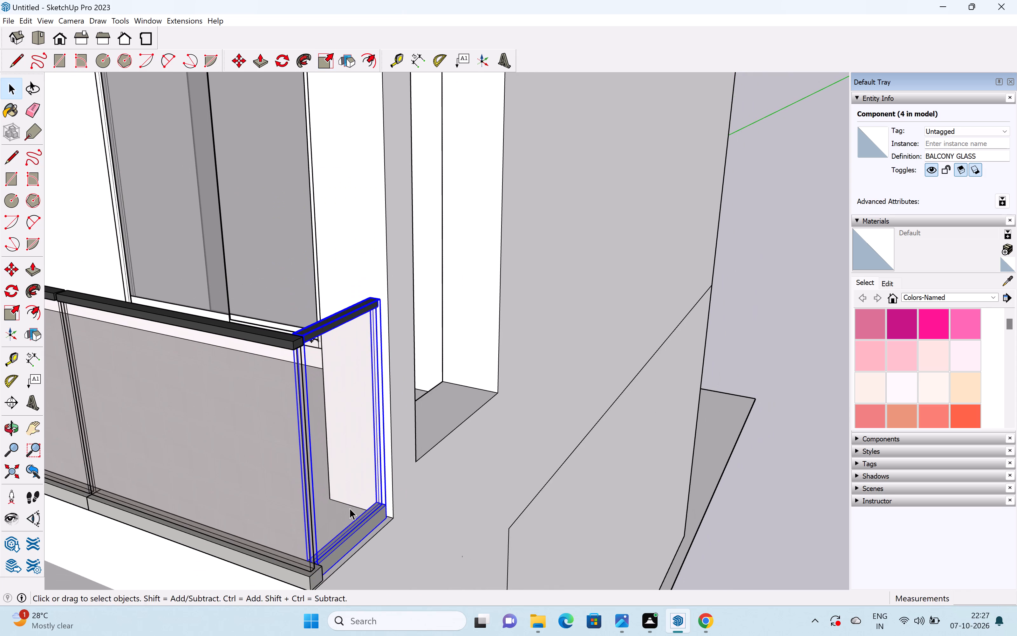
Move the side panel about 15/16" from its bottom corner onto the outer edge of the balcony slab.
middle_click_drag(351, 491, 351, 392, "shift")
scroll(349, 474, "up", 3)
left_click(333, 448)
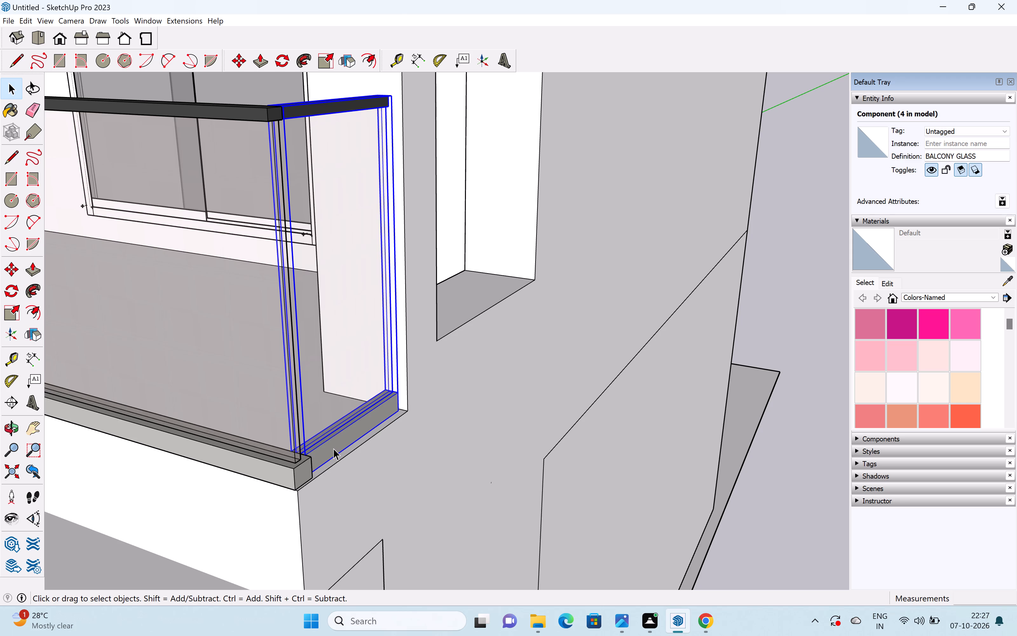
key("m")
middle_click_drag(330, 447, 249, 448)
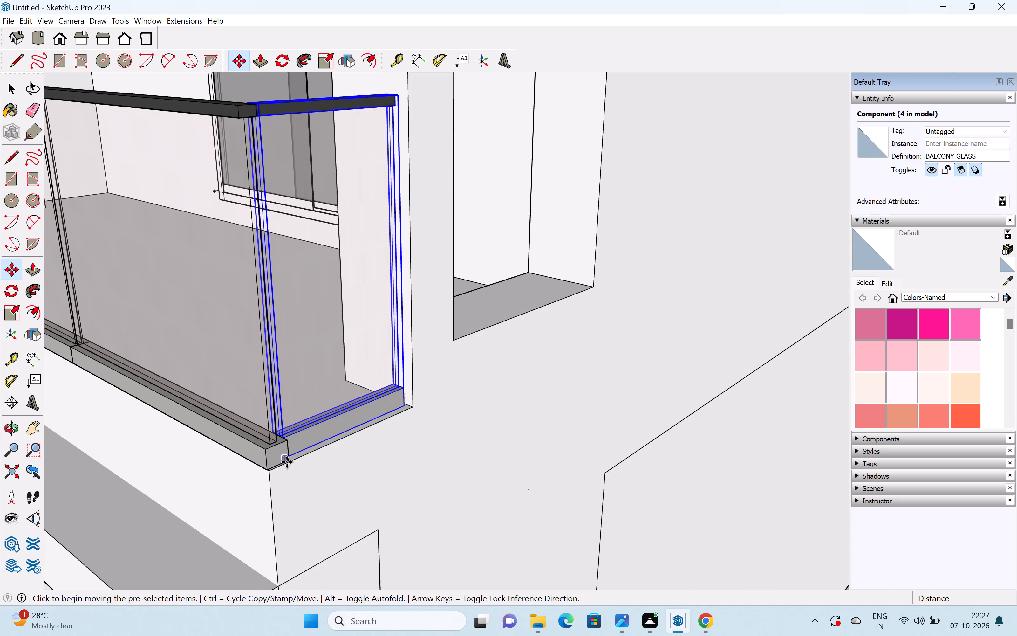
left_click_drag(287, 462, 296, 470)
left_click(292, 468)
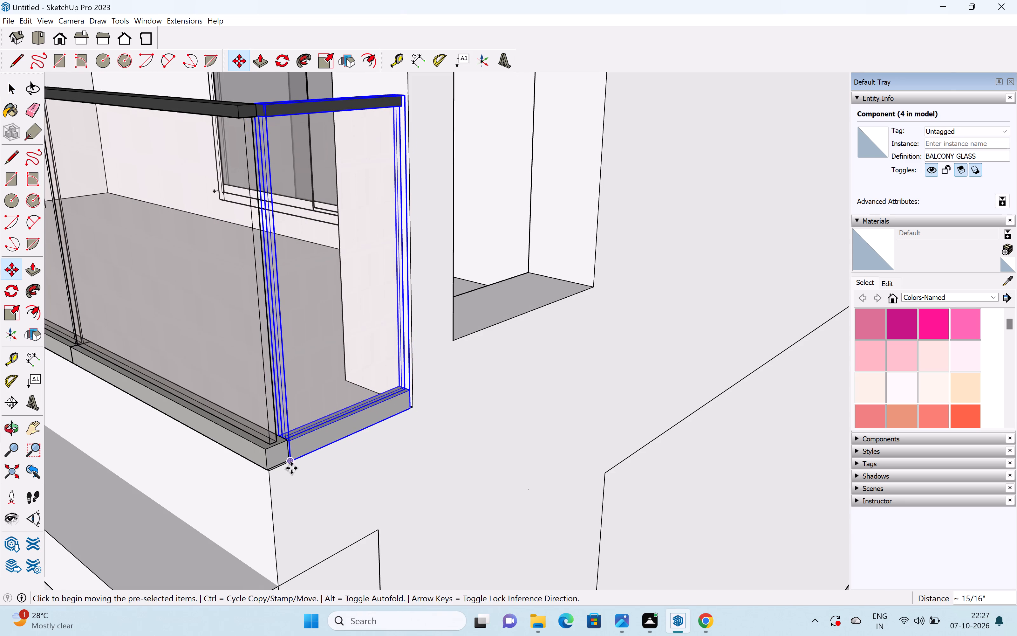
Move the side panel about 1/4" so its bottom corner meets the base of the front railing.
middle_click_drag(358, 435, 183, 447)
scroll(426, 390, "up", 6)
key("space")
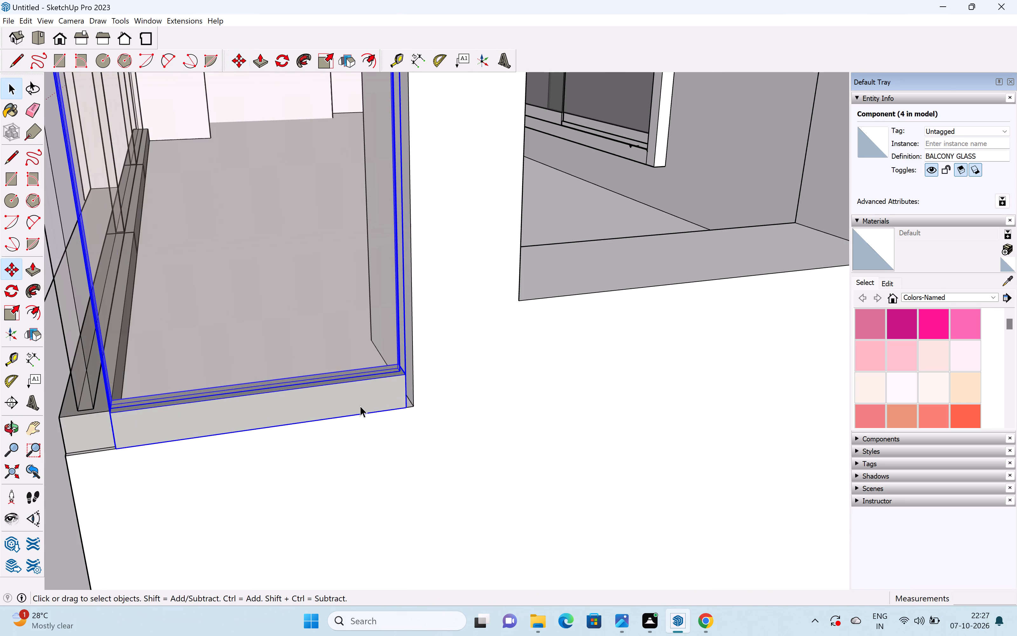
scroll(359, 402, "down", 5)
middle_click_drag(237, 408, 421, 404)
scroll(302, 445, "up", 7)
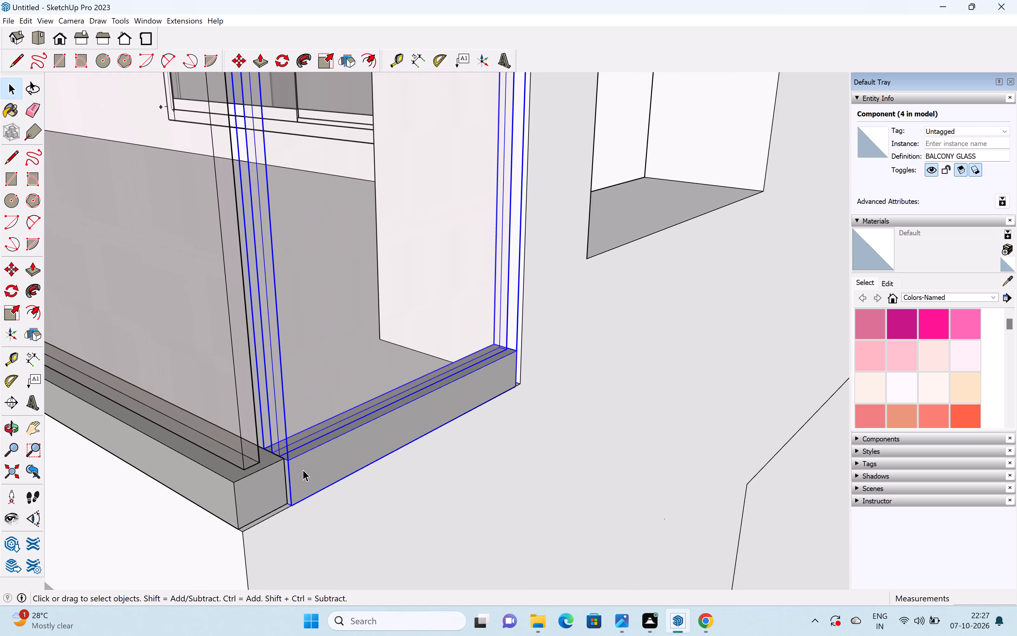
key("m")
scroll(305, 495, "up", 1)
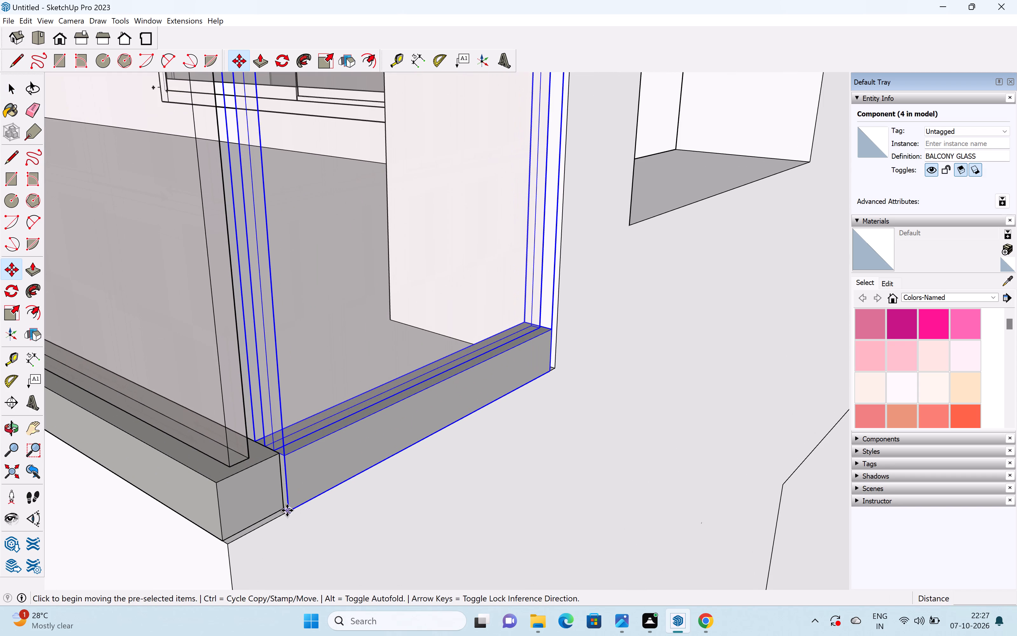
left_click_drag(287, 510, 279, 510)
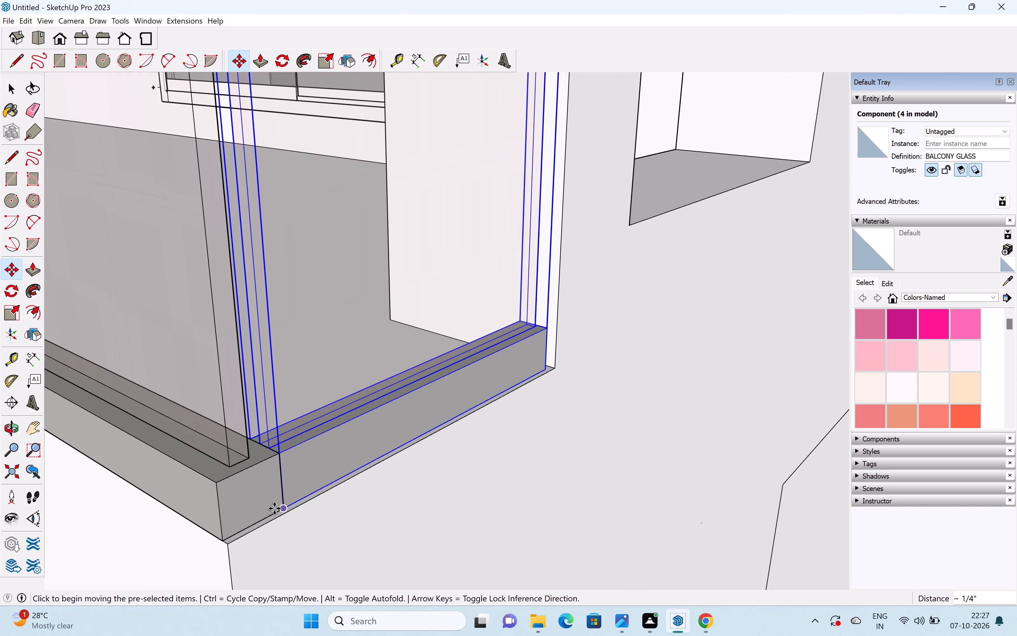
key("space")
Scale the side panel's length by about 1.05 toward the front railing to close the gap between their top rails.
scroll(294, 471, "down", 15)
scroll(307, 224, "up", 4)
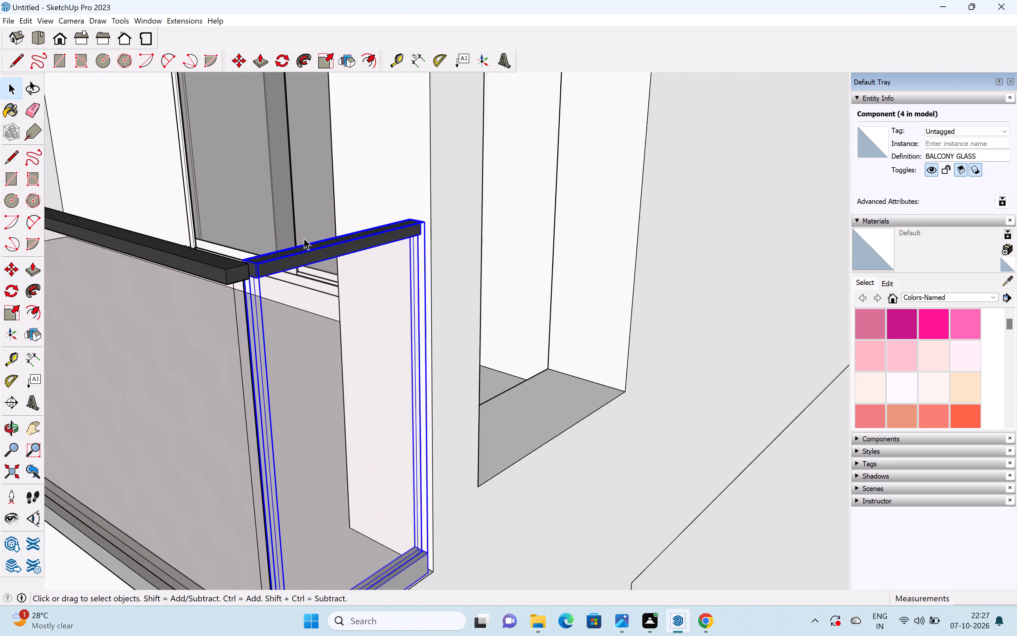
scroll(304, 238, "up", 2)
middle_click_drag(257, 286, 141, 314)
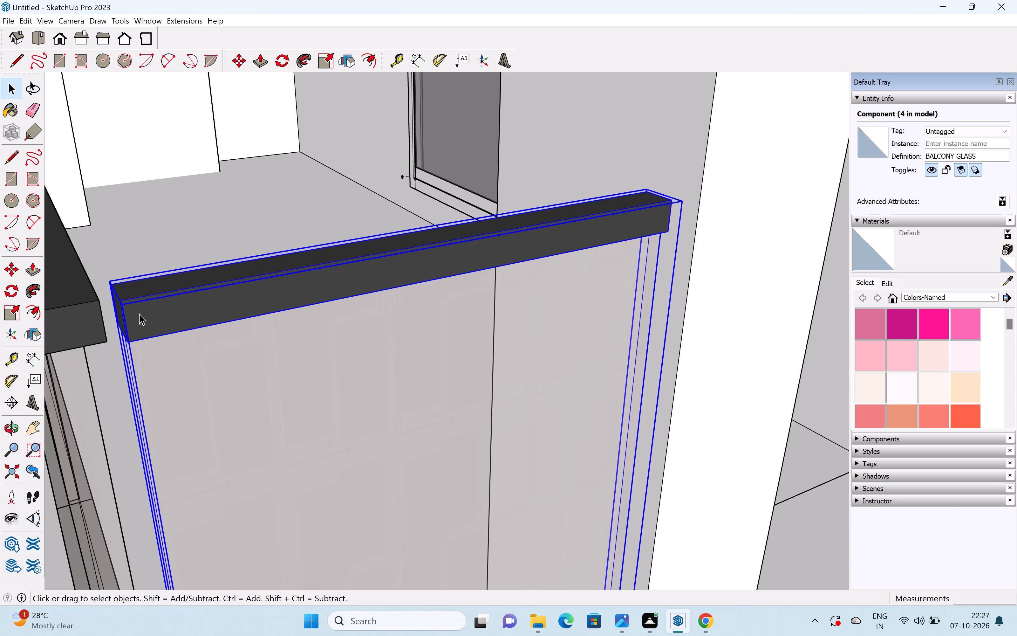
key("s")
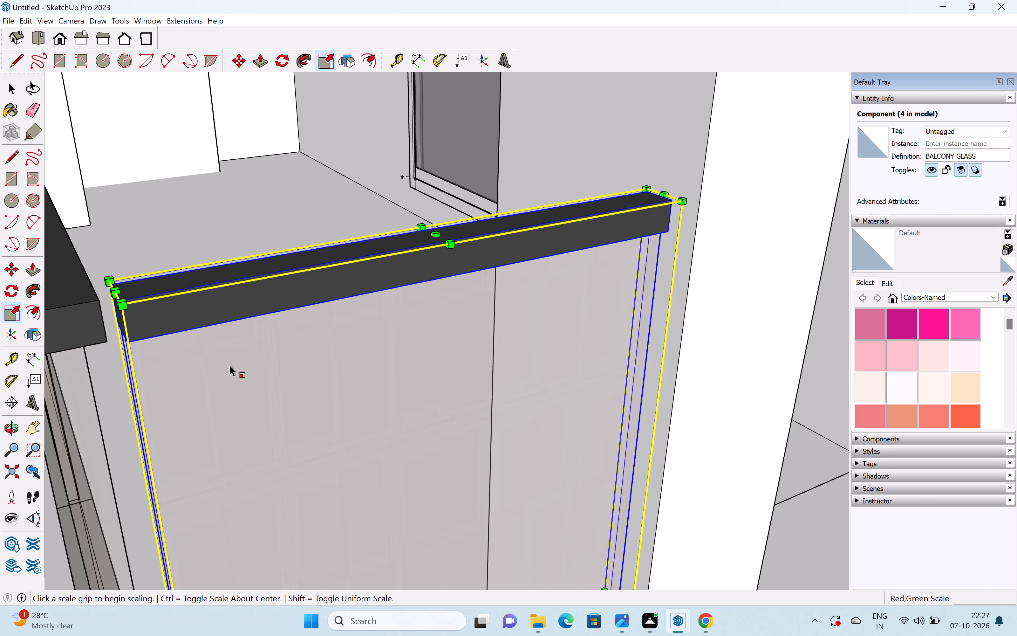
scroll(200, 370, "down", 4)
middle_click_drag(203, 362, 248, 190, "shift")
scroll(248, 236, "down", 4)
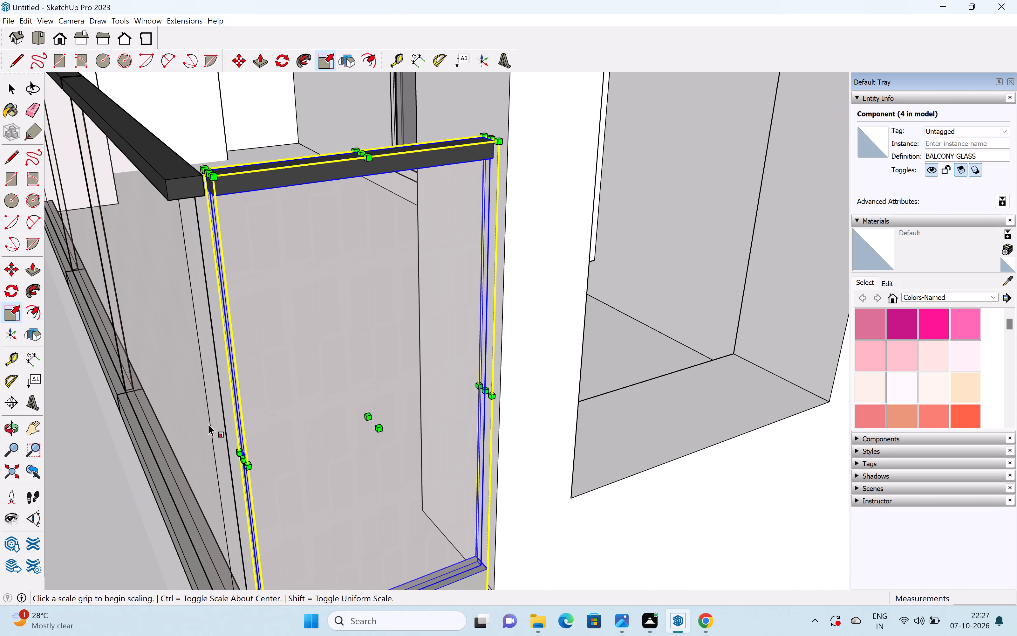
left_click_drag(245, 459, 231, 461)
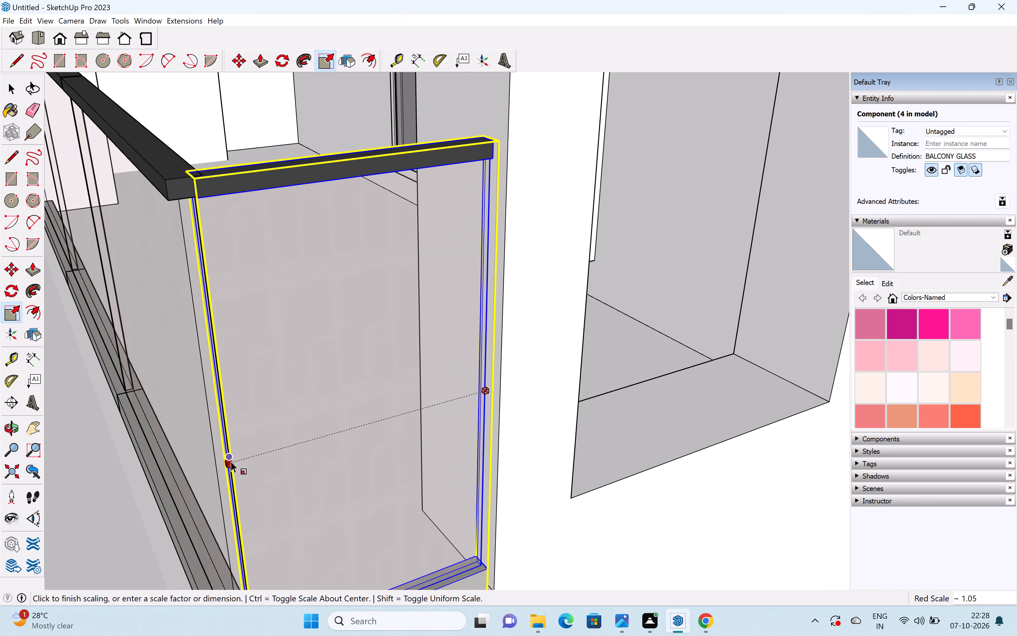
scroll(230, 452, "down", 8)
key("space")
Review the side railing panel on the balcony and the house's whole front elevation.
scroll(248, 426, "down", 17)
scroll(279, 383, "up", 1)
scroll(279, 383, "down", 2)
middle_click_drag(253, 397, 338, 404)
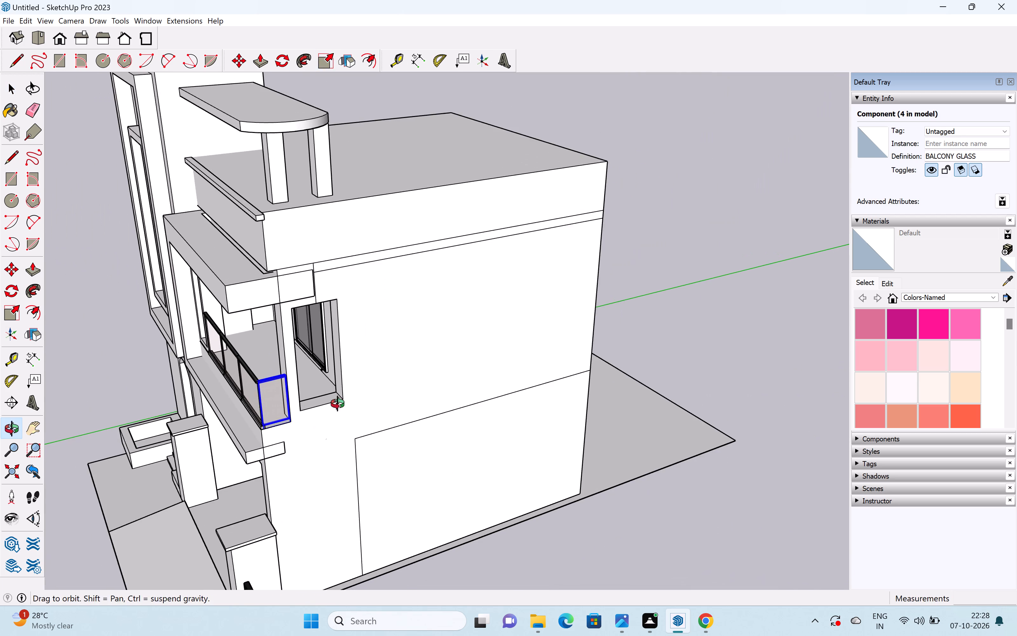
middle_click_drag(338, 404, 607, 368)
scroll(547, 371, "down", 6)
left_click(598, 392)
scroll(540, 378, "down", 4)
middle_click_drag(531, 370, 432, 344)
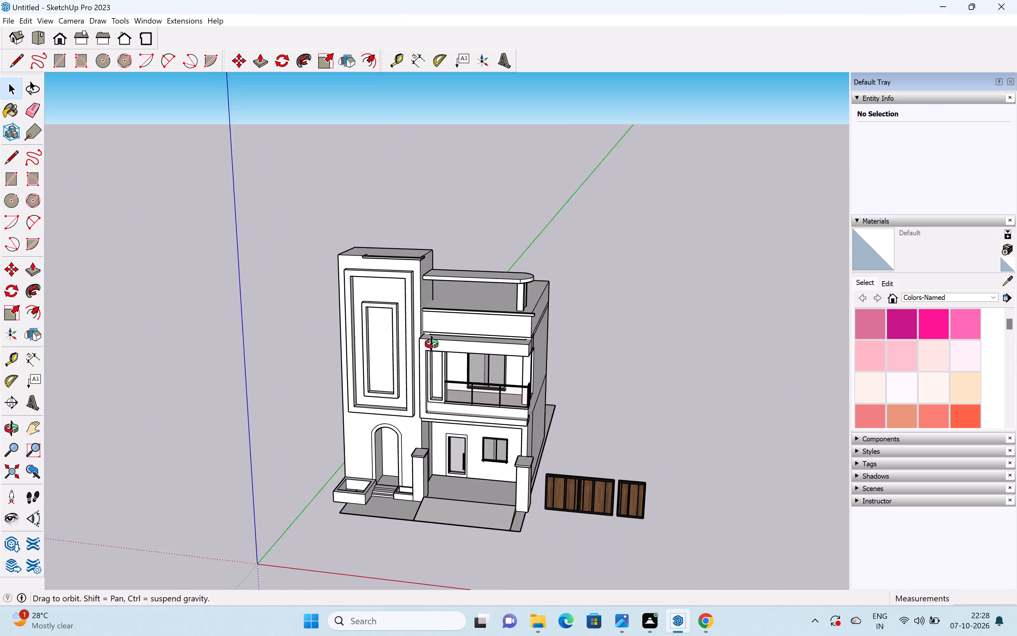
middle_click_drag(432, 344, 430, 344)
scroll(442, 362, "down", 3)
middle_click_drag(442, 366, 533, 358)
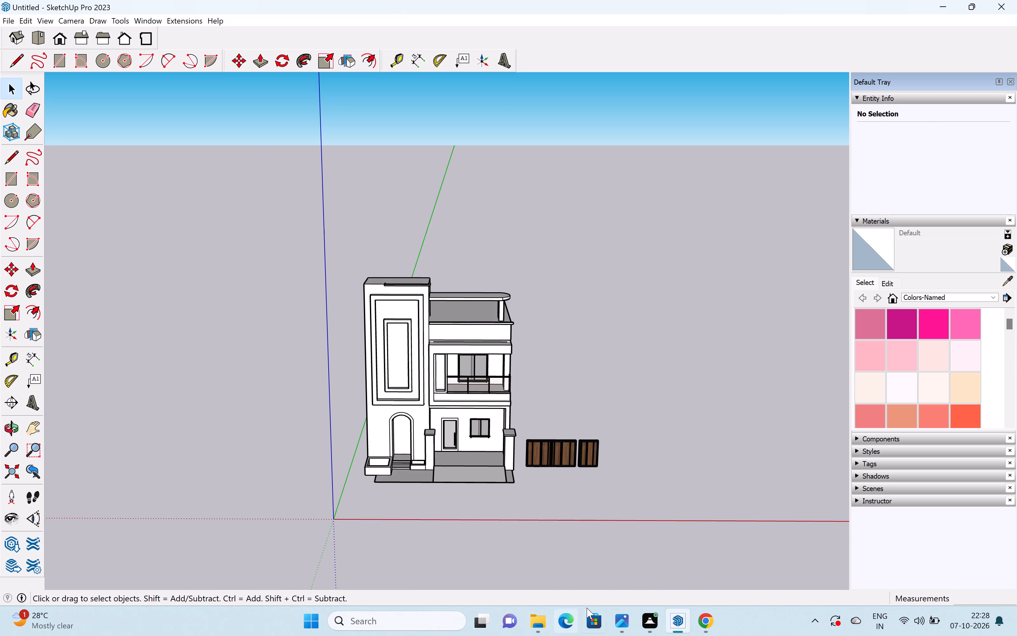
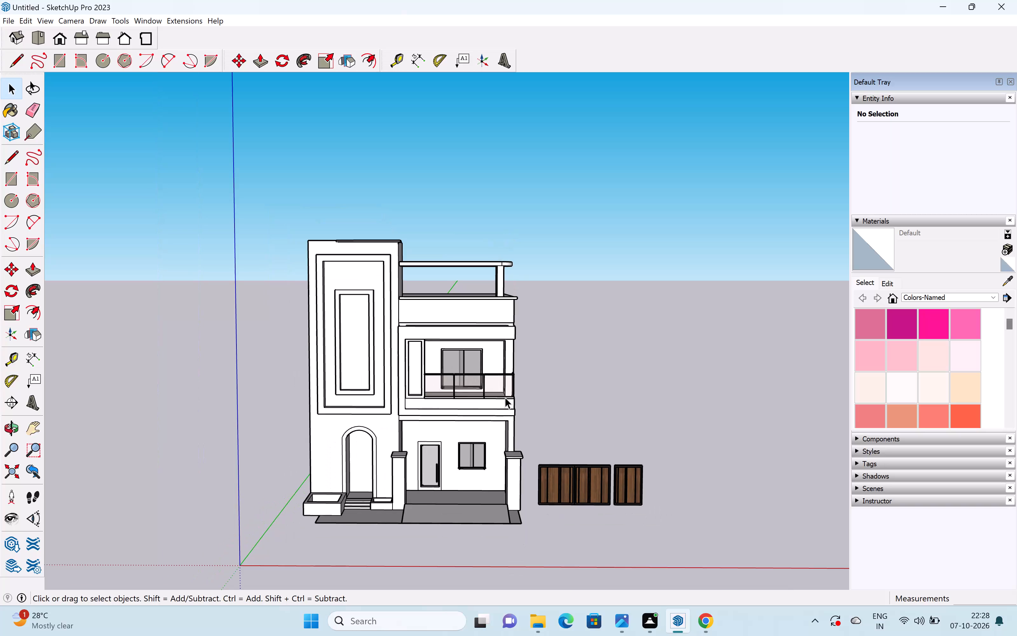
Move the wooden gate by its bottom corner onto the ramp edge at the base of the pillar beside the entrance steps.
middle_click_drag(505, 395, 527, 313, "shift")
scroll(496, 364, "up", 5)
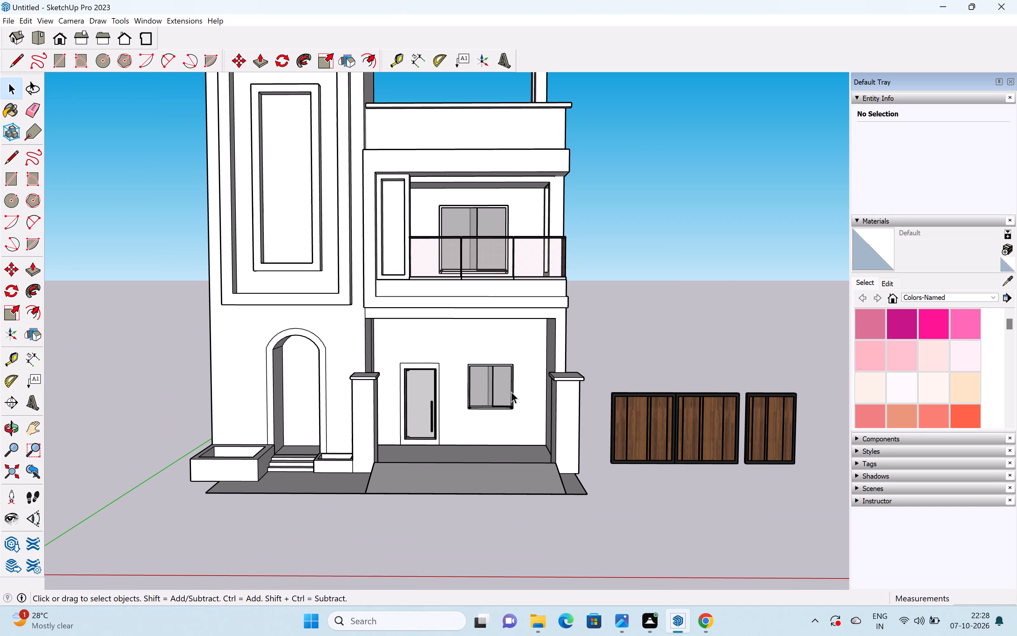
left_click(623, 431)
key("m")
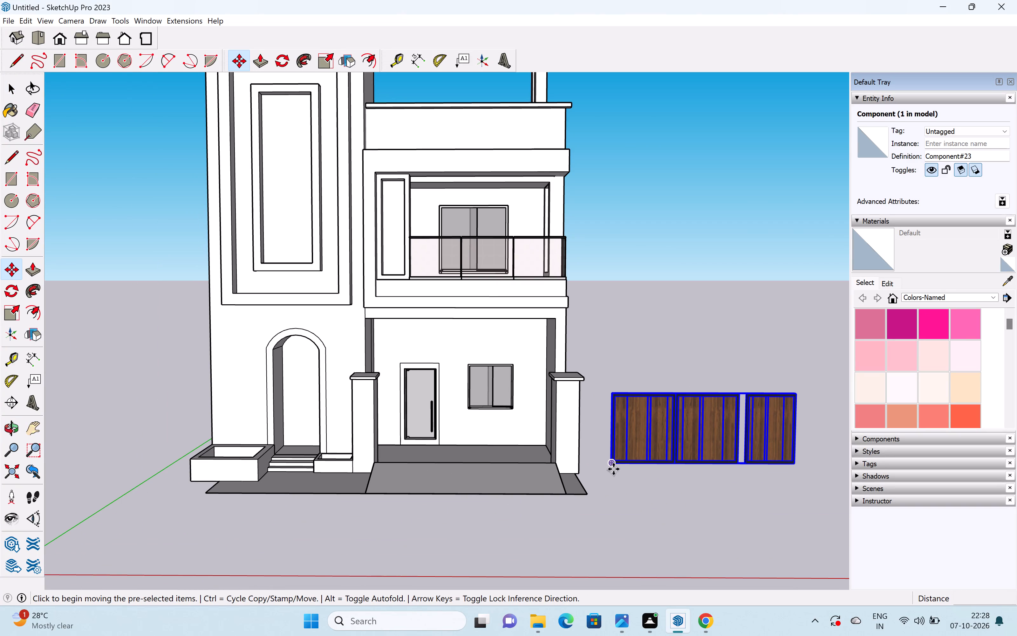
left_click(611, 465)
middle_click_drag(407, 460, 470, 440, "shift")
scroll(407, 460, "up", 1, "shift")
scroll(445, 442, "up", 10)
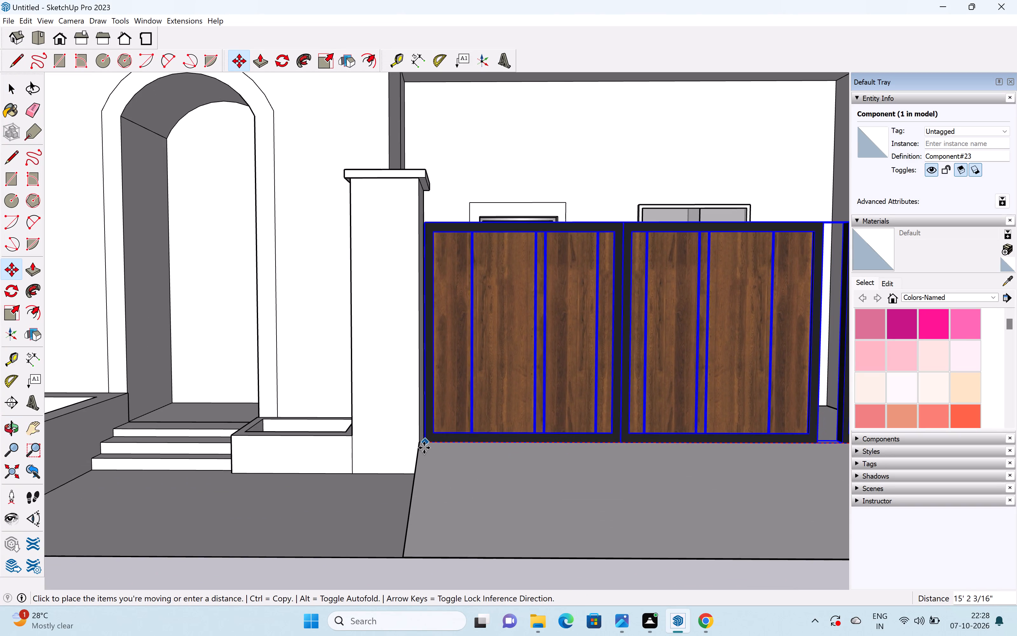
left_click(420, 448)
scroll(430, 433, "down", 6)
key("v")
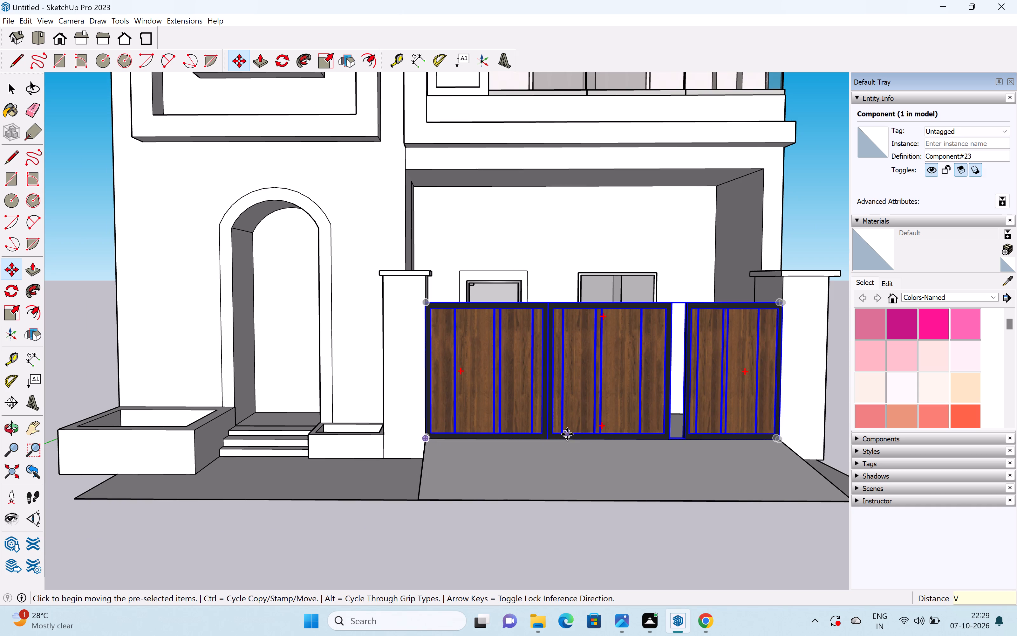
key("space")
Review the wooden gate between its two pillars and the balcony railings above it from several angles.
scroll(566, 452, "down", 3)
scroll(564, 447, "up", 1)
scroll(563, 447, "down", 1)
middle_click_drag(570, 447, 373, 503)
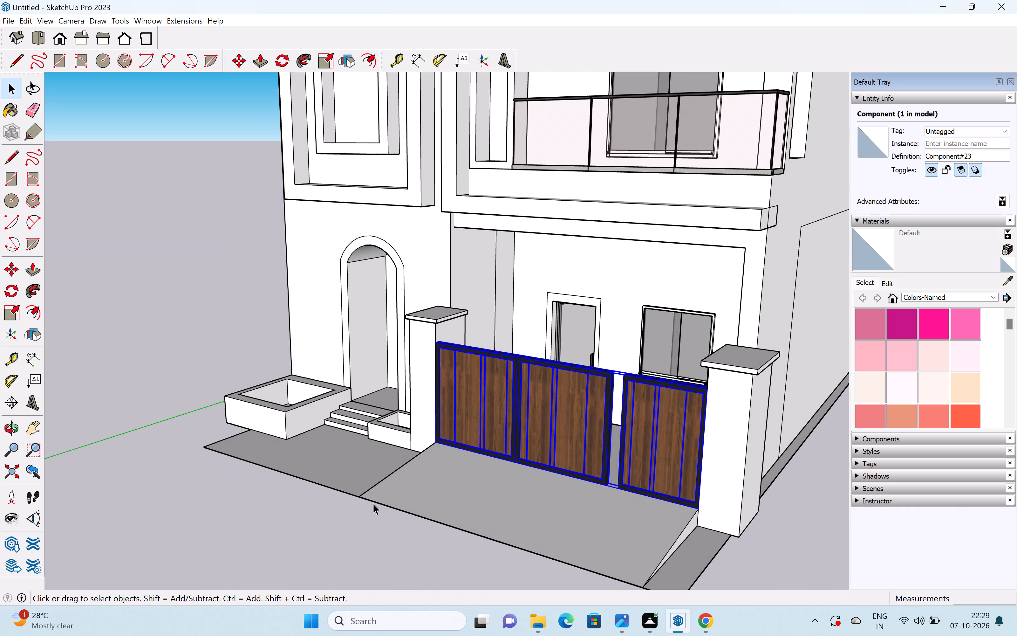
scroll(549, 309, "down", 6)
middle_click_drag(511, 347, 696, 249)
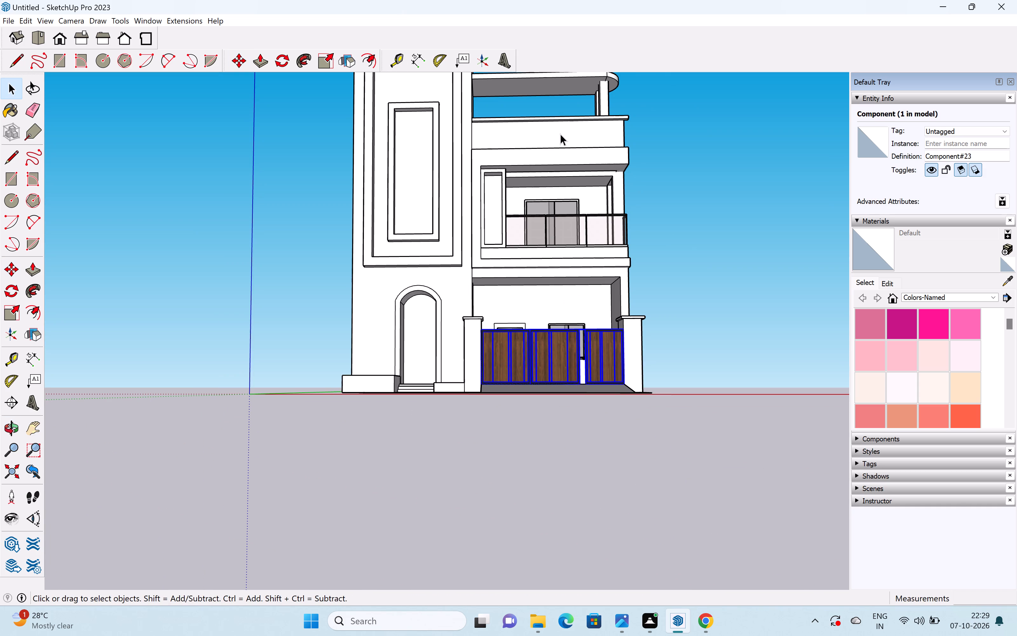
middle_click_drag(558, 147, 539, 221)
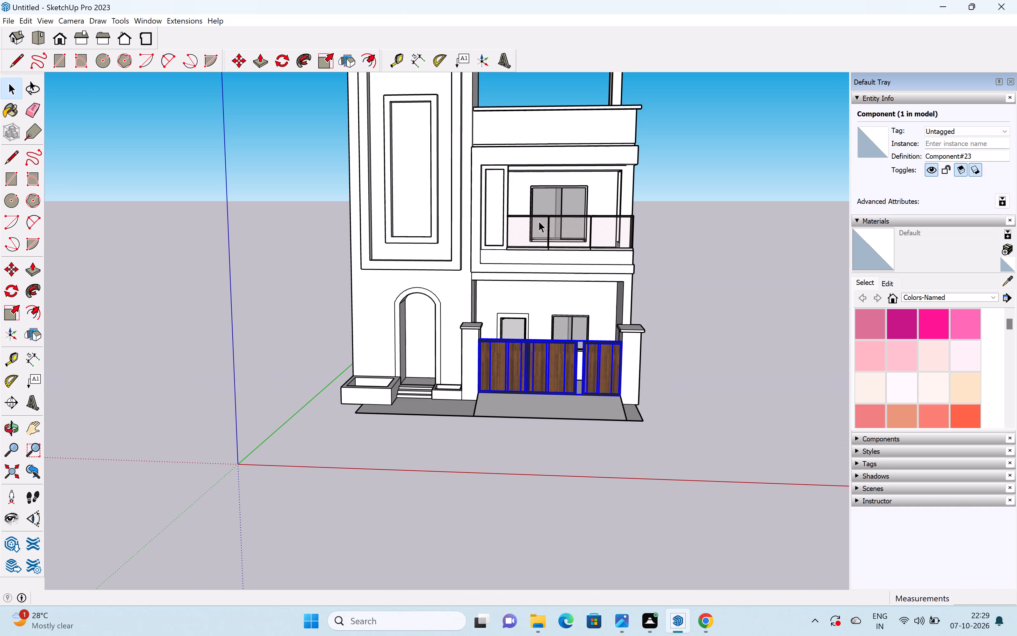
middle_click_drag(538, 221, 447, 276, "shift")
scroll(512, 273, "up", 5)
middle_click_drag(502, 270, 445, 286)
scroll(445, 286, "up", 1)
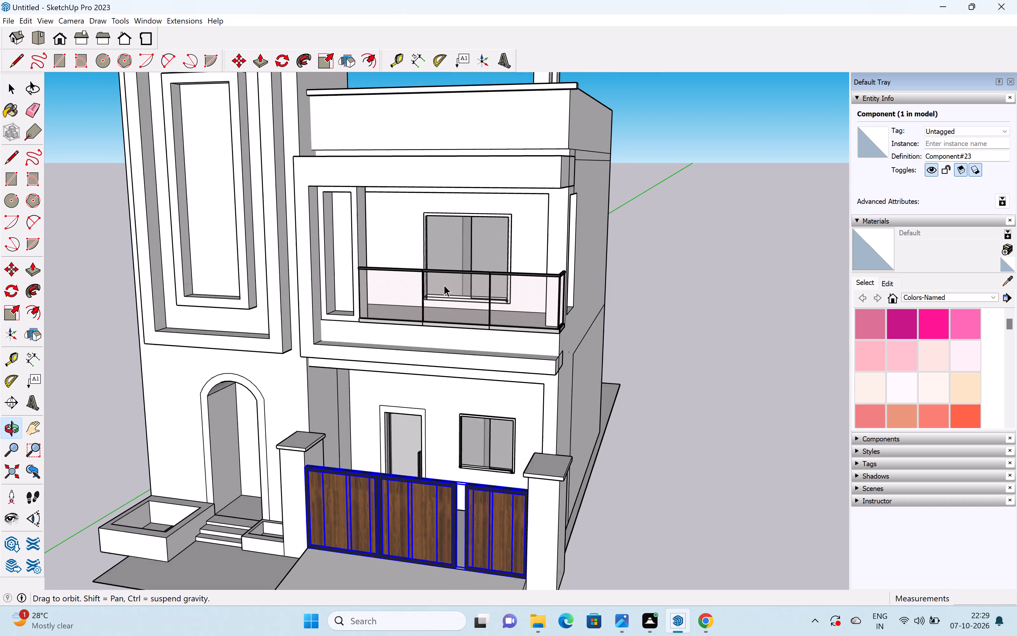
scroll(451, 283, "down", 5)
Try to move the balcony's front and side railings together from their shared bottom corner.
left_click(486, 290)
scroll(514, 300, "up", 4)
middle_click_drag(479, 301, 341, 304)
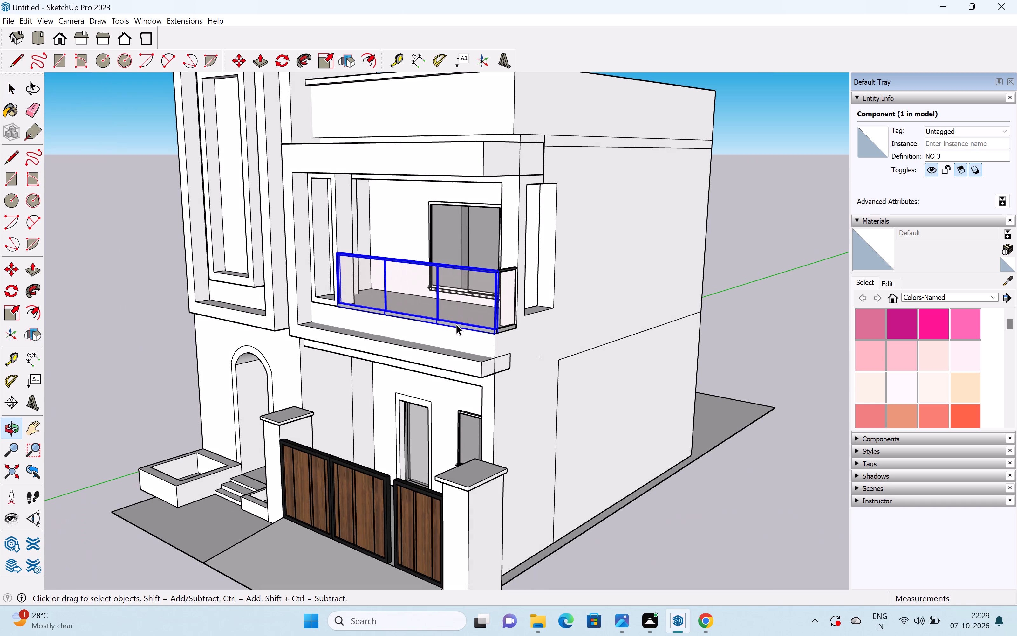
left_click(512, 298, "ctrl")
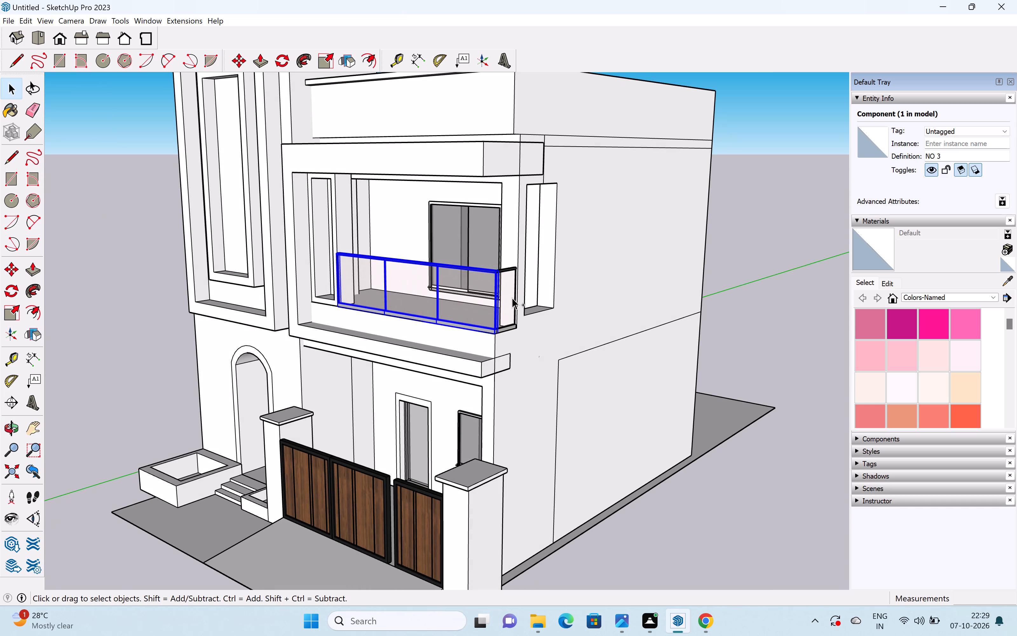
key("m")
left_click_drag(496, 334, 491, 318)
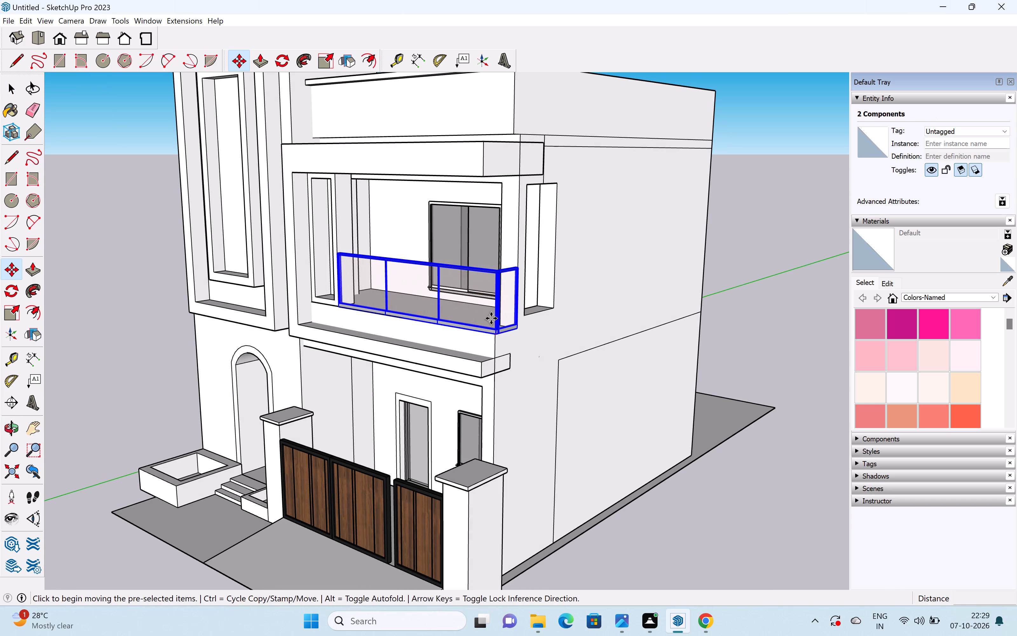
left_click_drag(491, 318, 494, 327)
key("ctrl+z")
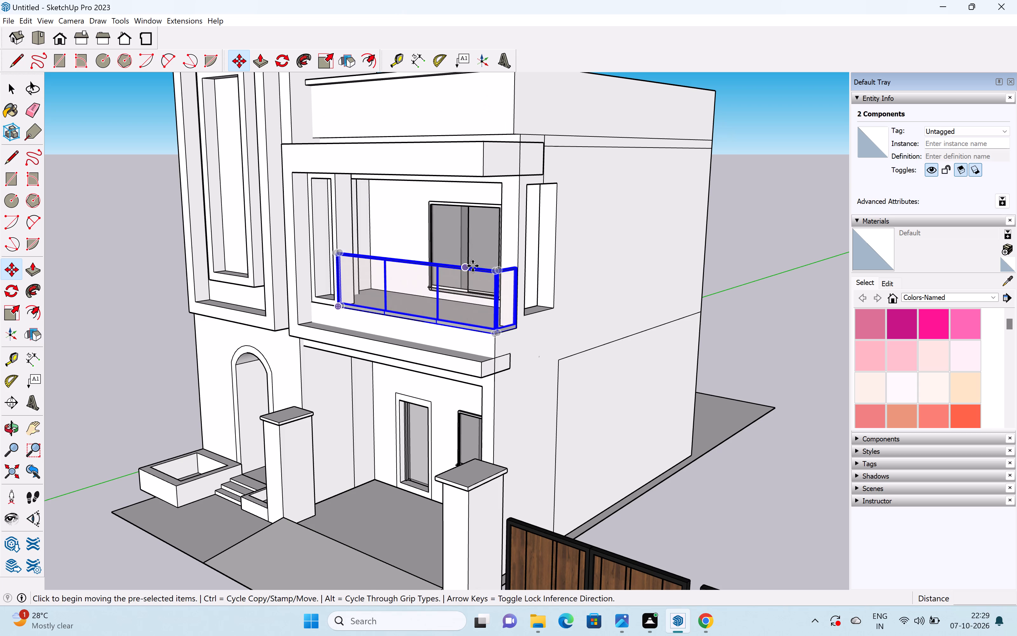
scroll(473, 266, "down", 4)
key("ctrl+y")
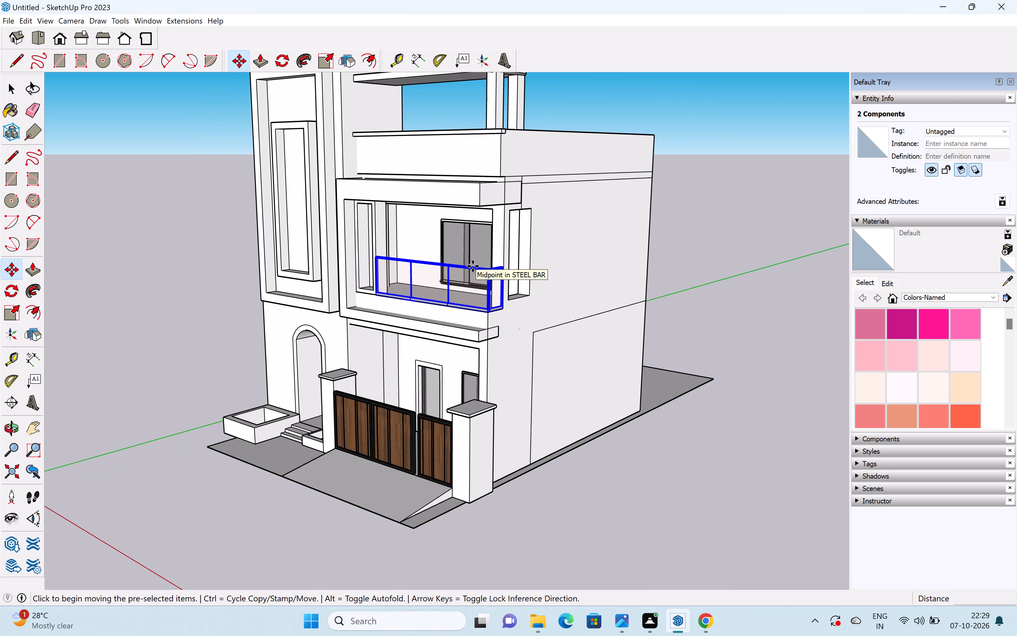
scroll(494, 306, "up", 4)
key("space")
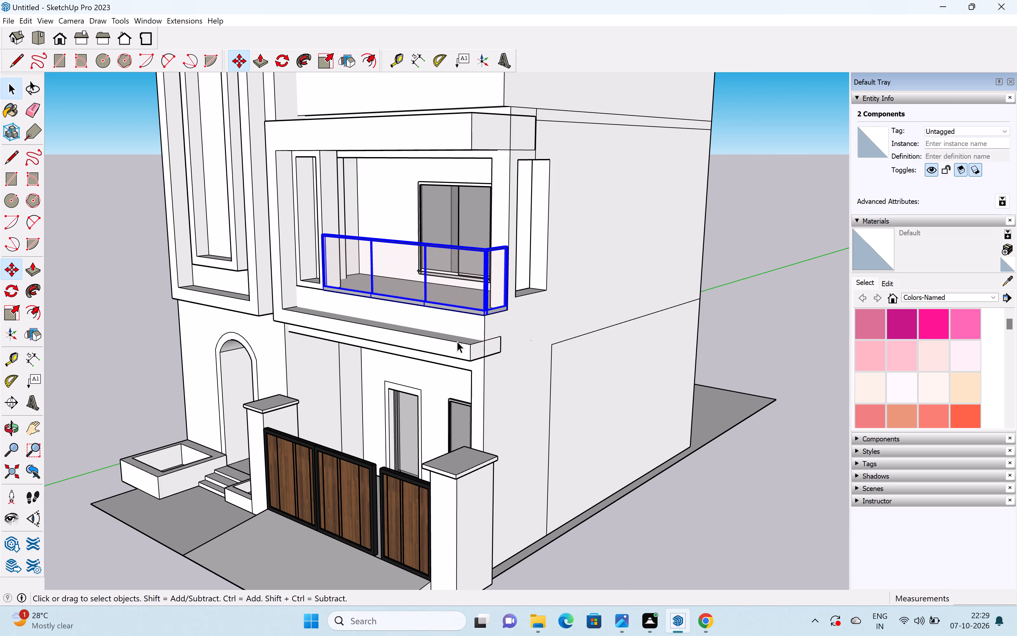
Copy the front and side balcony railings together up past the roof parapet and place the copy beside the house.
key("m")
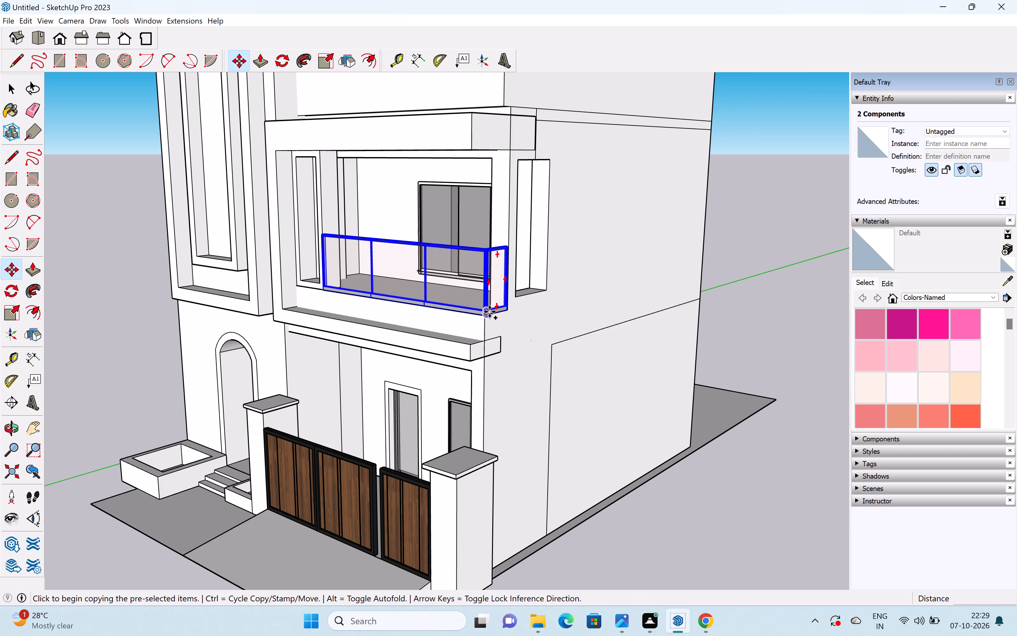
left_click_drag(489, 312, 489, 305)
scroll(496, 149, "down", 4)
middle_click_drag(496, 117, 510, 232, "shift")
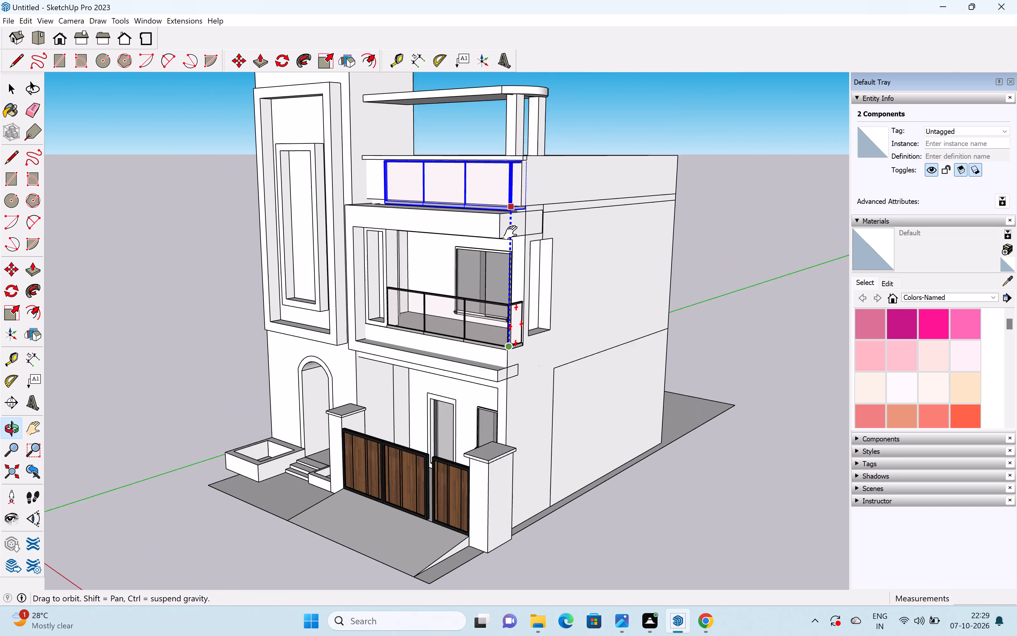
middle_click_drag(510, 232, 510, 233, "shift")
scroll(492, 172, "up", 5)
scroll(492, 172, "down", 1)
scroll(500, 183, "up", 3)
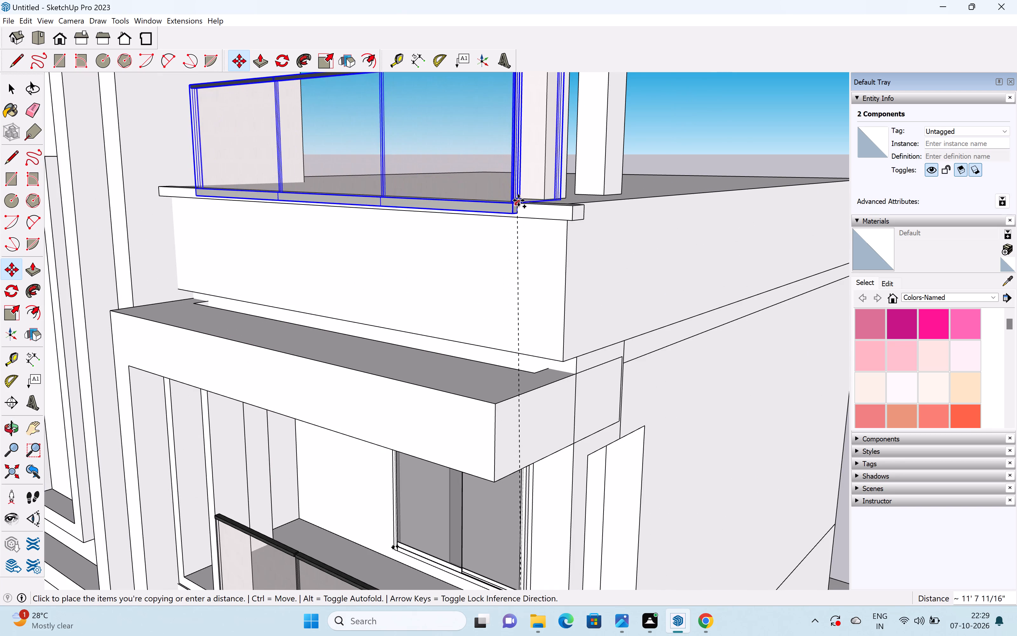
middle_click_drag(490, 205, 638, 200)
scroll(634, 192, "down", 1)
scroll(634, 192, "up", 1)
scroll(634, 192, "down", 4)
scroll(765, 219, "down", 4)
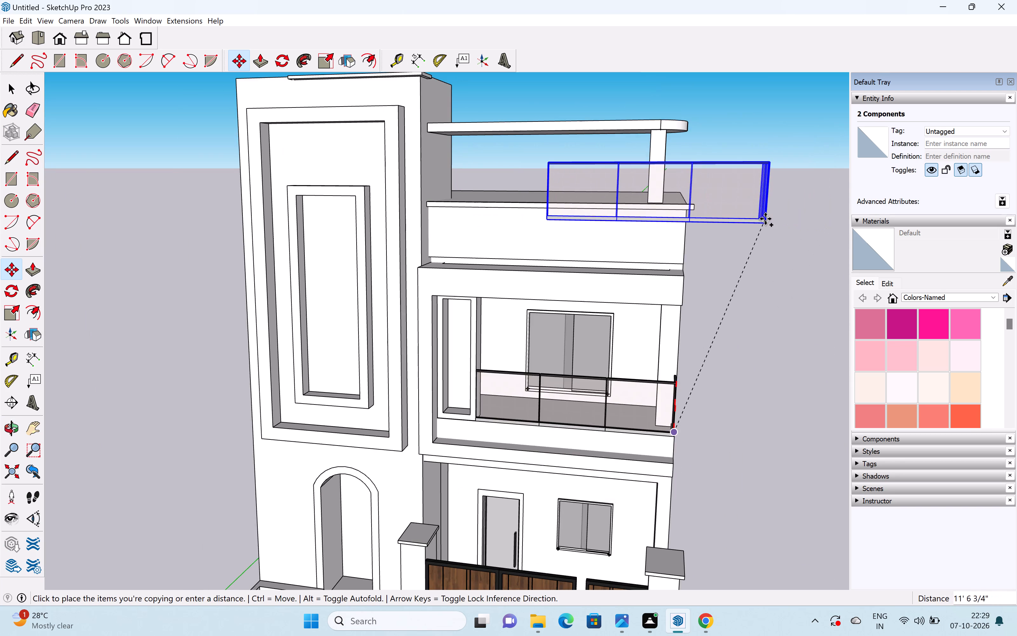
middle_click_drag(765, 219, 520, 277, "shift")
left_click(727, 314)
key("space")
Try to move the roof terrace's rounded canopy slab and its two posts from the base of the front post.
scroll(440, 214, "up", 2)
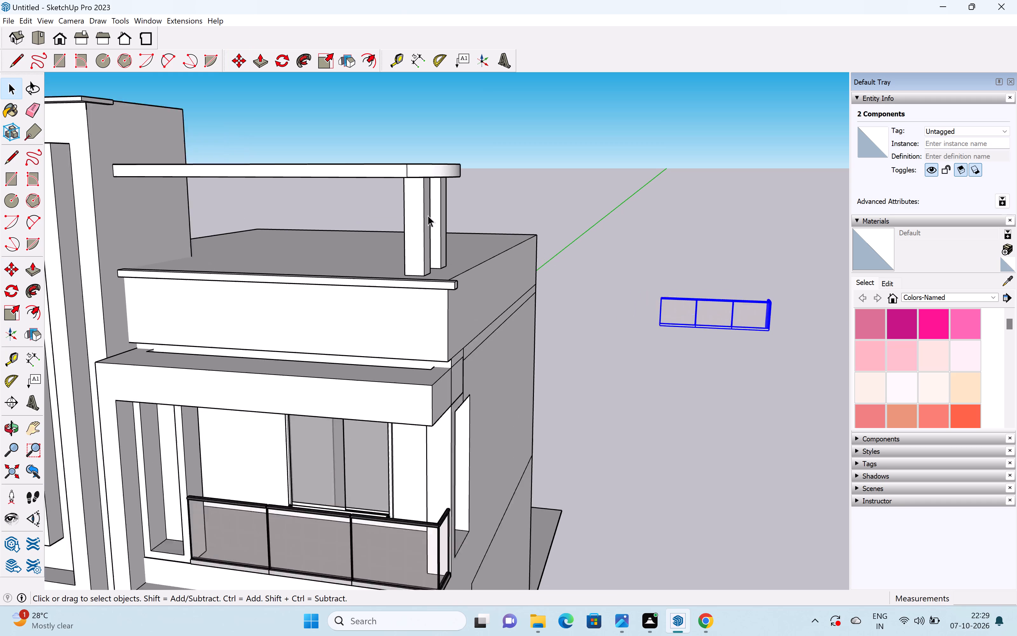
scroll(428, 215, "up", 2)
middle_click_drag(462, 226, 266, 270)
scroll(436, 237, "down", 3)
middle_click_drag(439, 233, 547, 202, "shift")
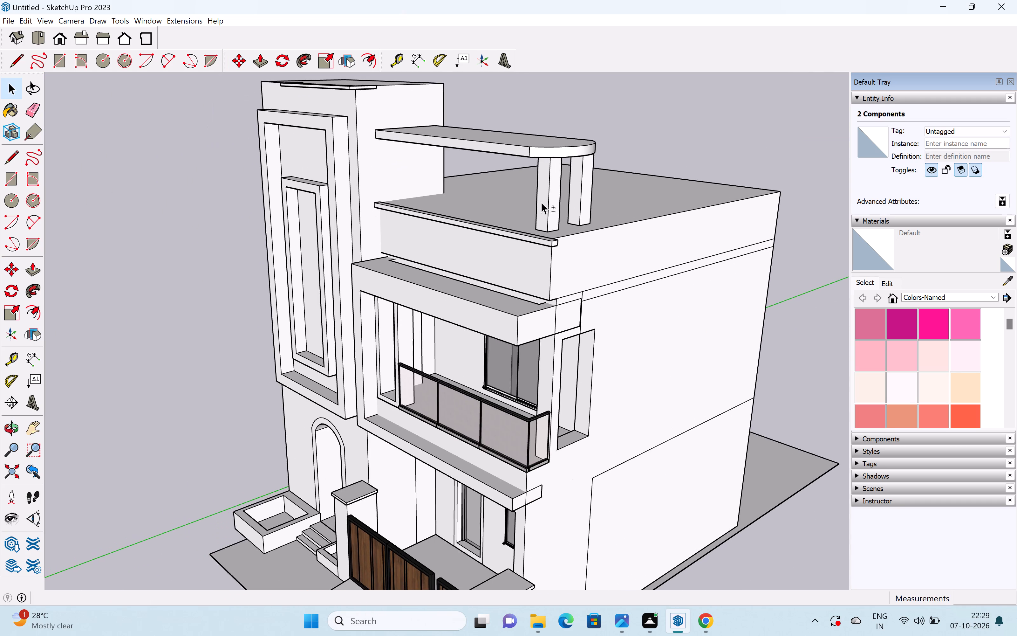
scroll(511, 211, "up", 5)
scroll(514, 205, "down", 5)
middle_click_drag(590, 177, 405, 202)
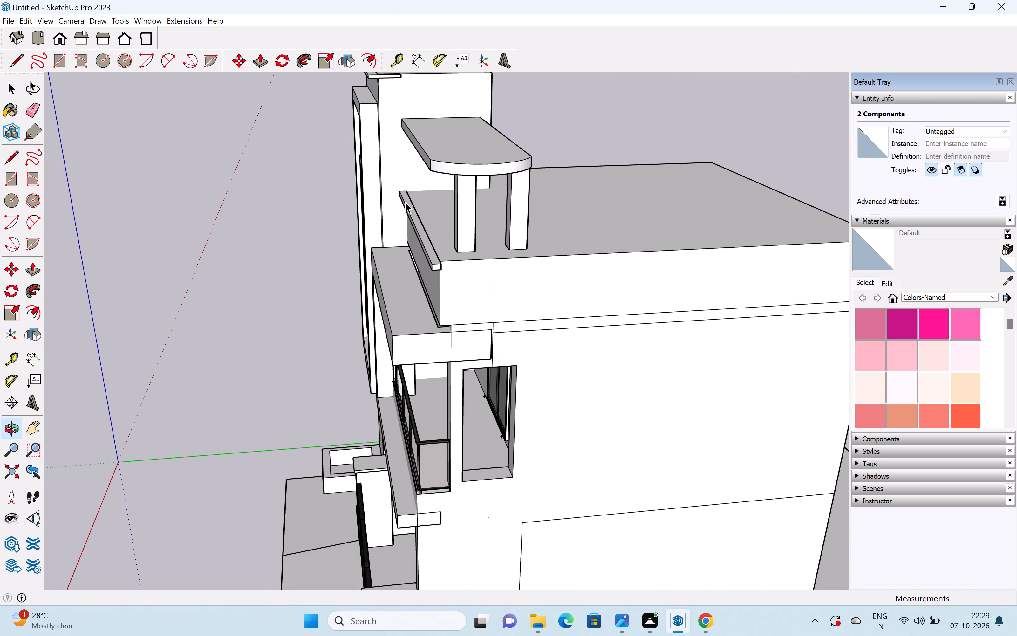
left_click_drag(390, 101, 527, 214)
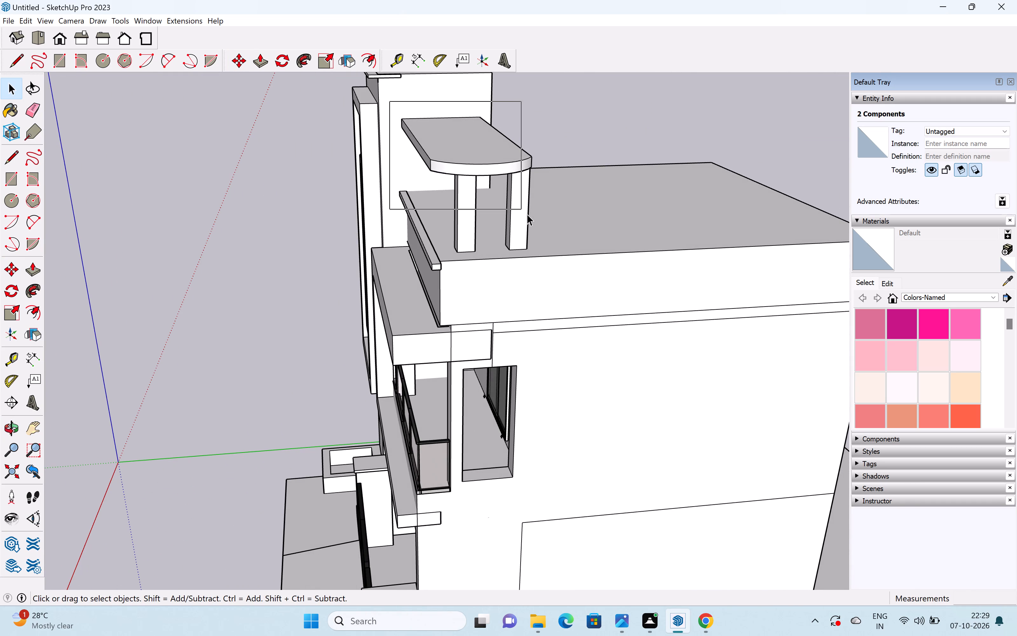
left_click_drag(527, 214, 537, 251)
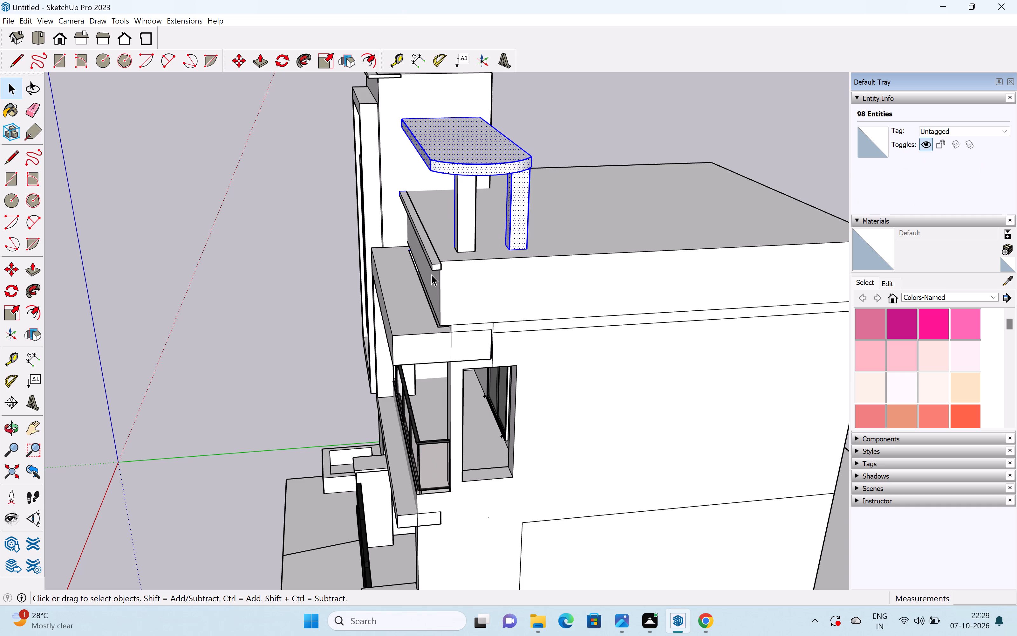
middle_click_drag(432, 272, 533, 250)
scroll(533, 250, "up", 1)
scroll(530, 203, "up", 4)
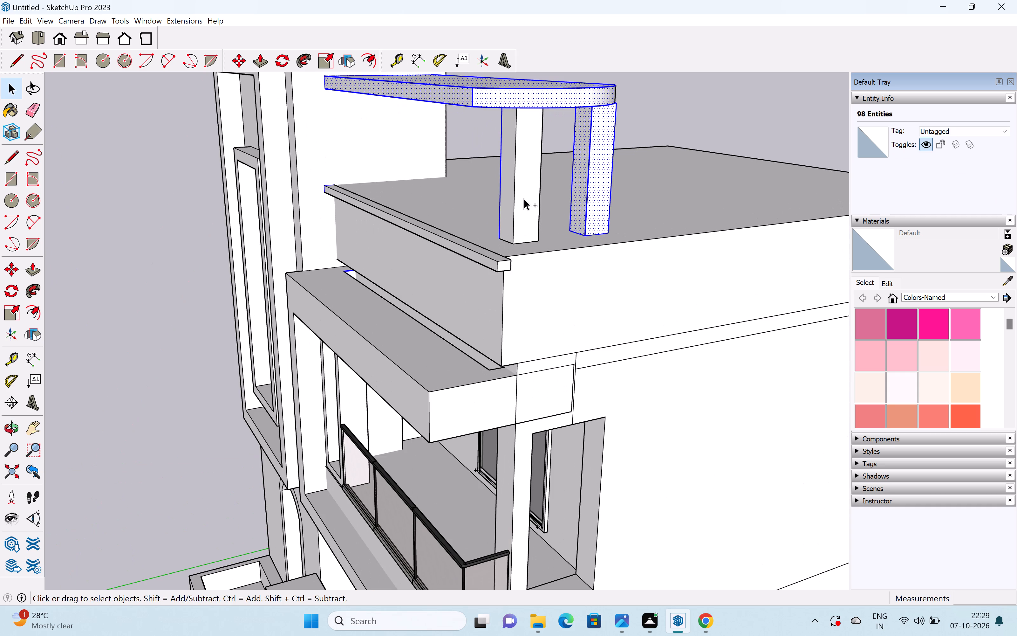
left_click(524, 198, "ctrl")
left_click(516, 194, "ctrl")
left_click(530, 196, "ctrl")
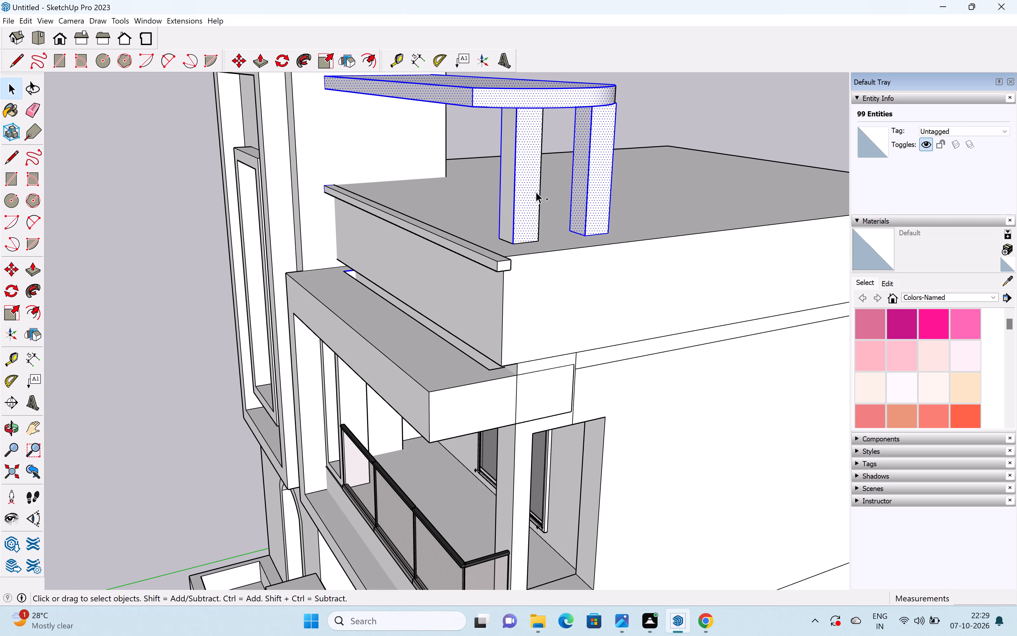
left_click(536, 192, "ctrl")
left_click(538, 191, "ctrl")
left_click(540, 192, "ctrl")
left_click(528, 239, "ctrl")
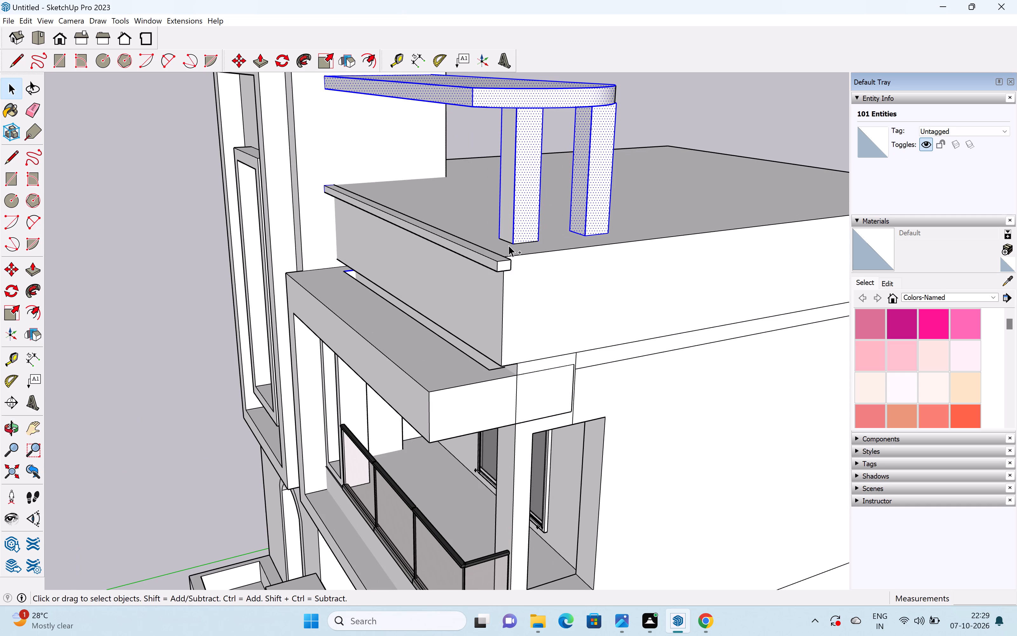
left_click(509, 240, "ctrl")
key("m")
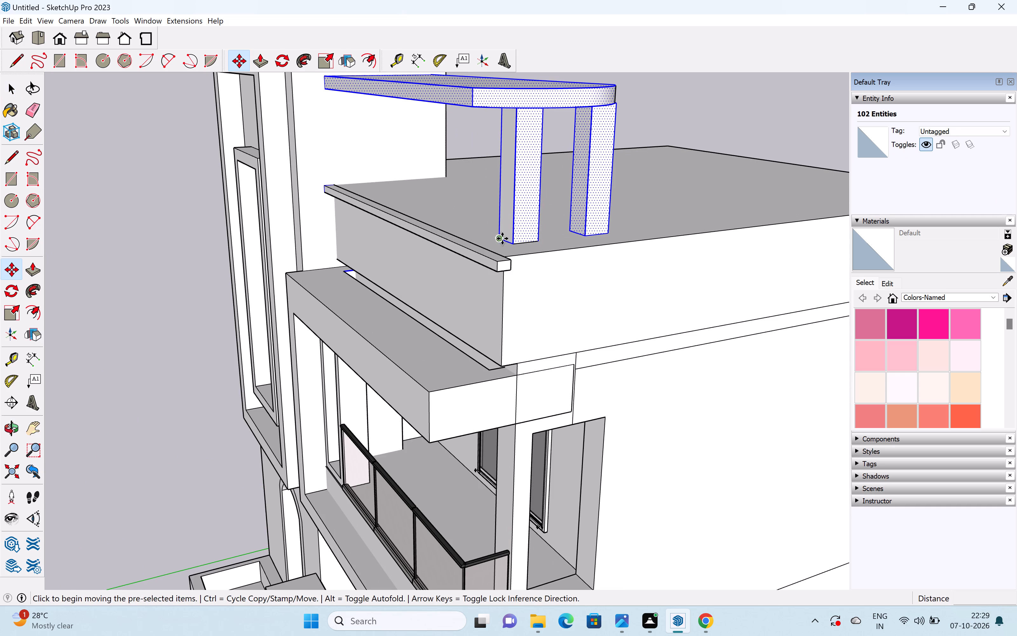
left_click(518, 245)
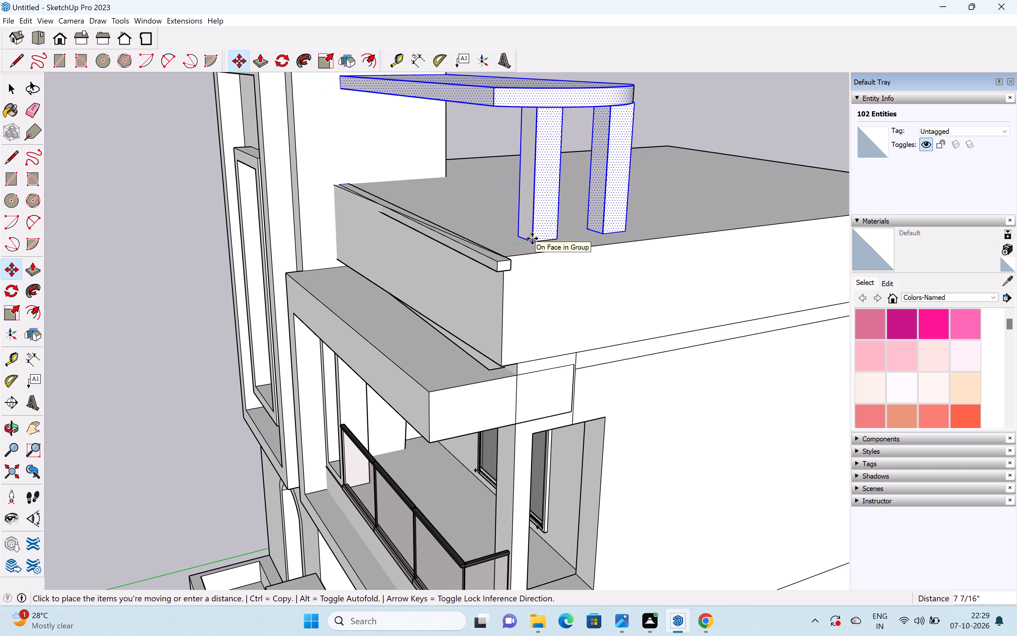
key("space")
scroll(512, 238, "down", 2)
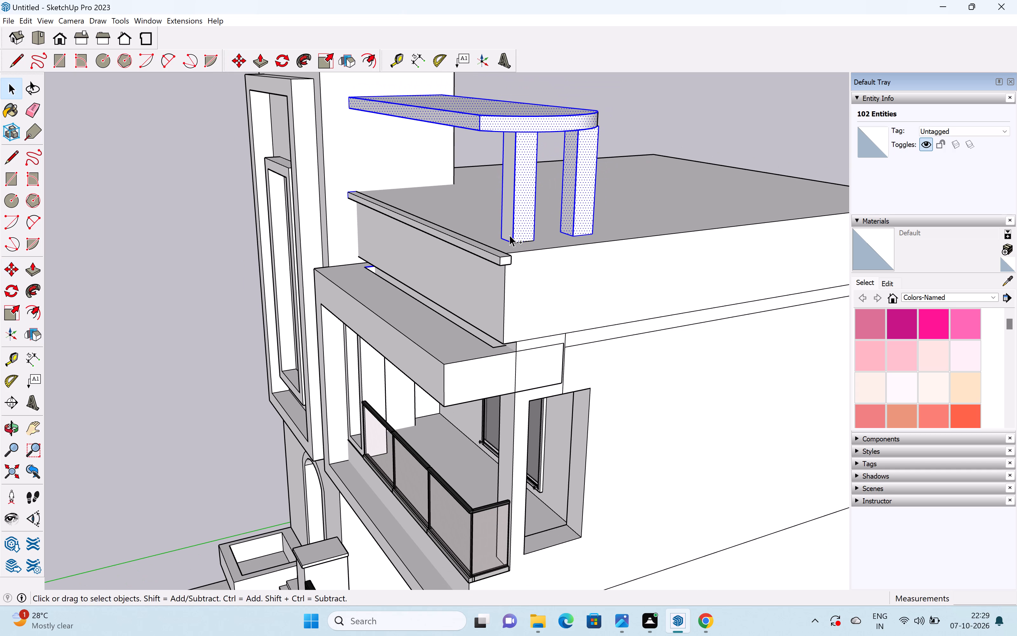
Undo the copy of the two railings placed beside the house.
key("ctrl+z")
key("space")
Examine the roof parapet, terrace canopy and balcony railings up close, along with the house's whole front elevation.
scroll(501, 234, "down", 5)
middle_click_drag(451, 276, 513, 376)
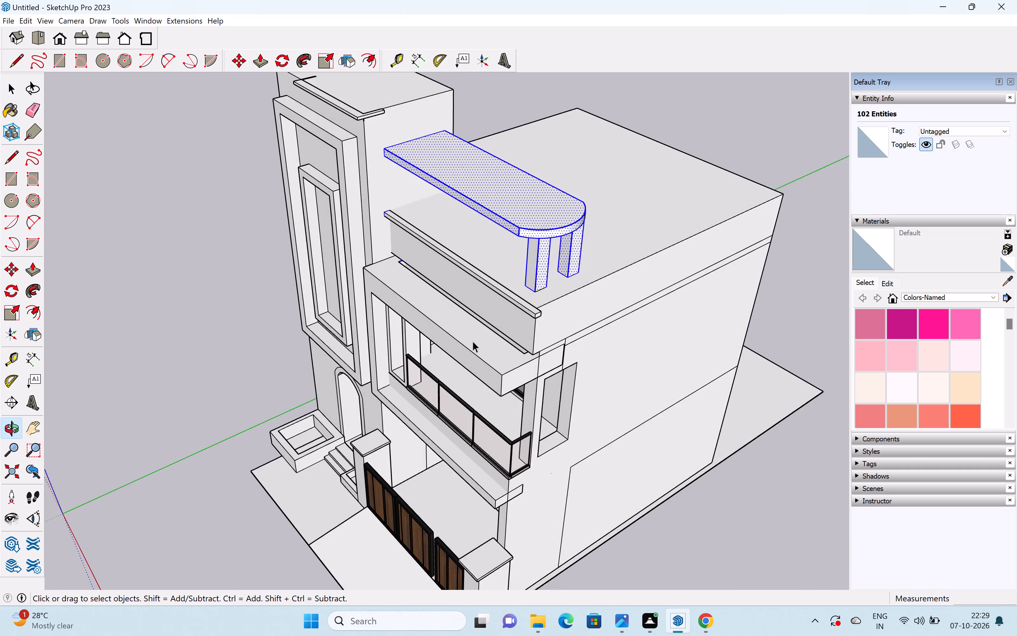
scroll(473, 341, "up", 14)
scroll(482, 308, "down", 9)
scroll(505, 333, "up", 1)
middle_click_drag(508, 334, 498, 359)
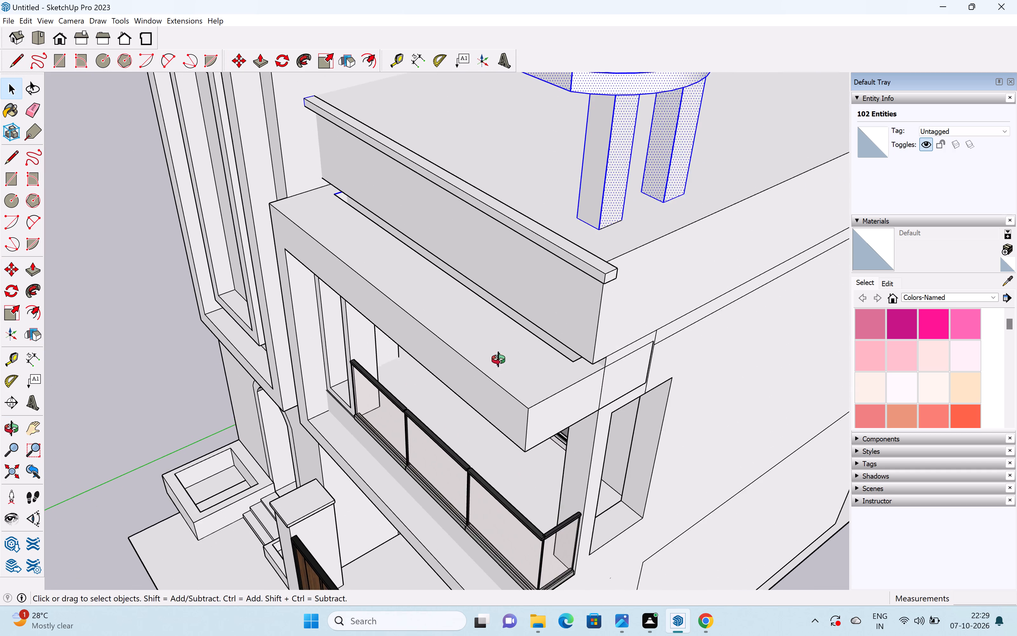
middle_click_drag(498, 359, 574, 321)
key("space")
scroll(569, 315, "down", 3)
scroll(569, 318, "up", 1)
scroll(569, 318, "down", 3)
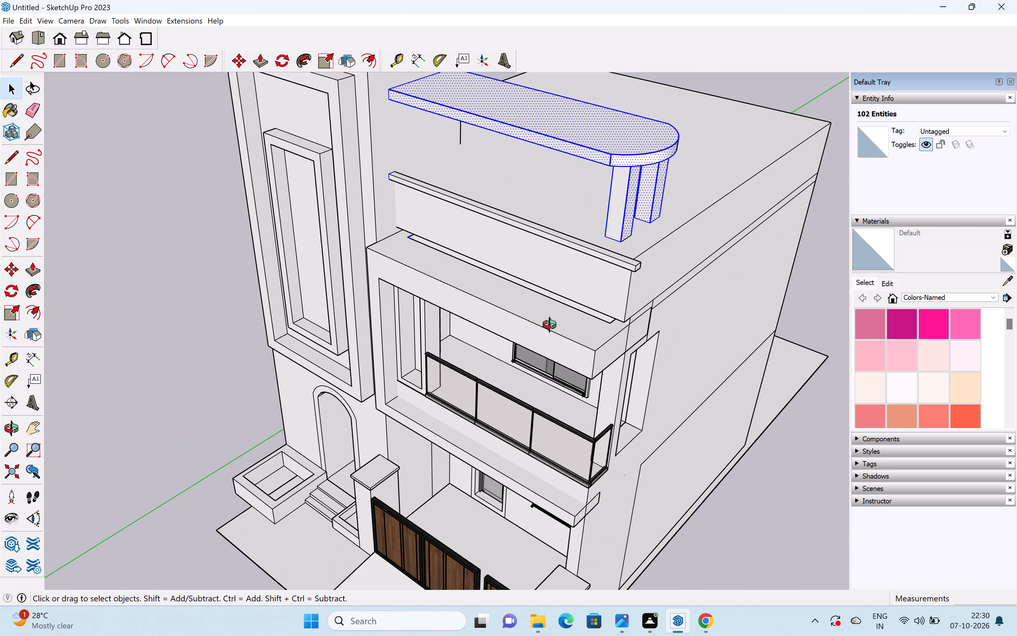
middle_click_drag(550, 326, 630, 204)
left_click(777, 291)
scroll(620, 235, "up", 6)
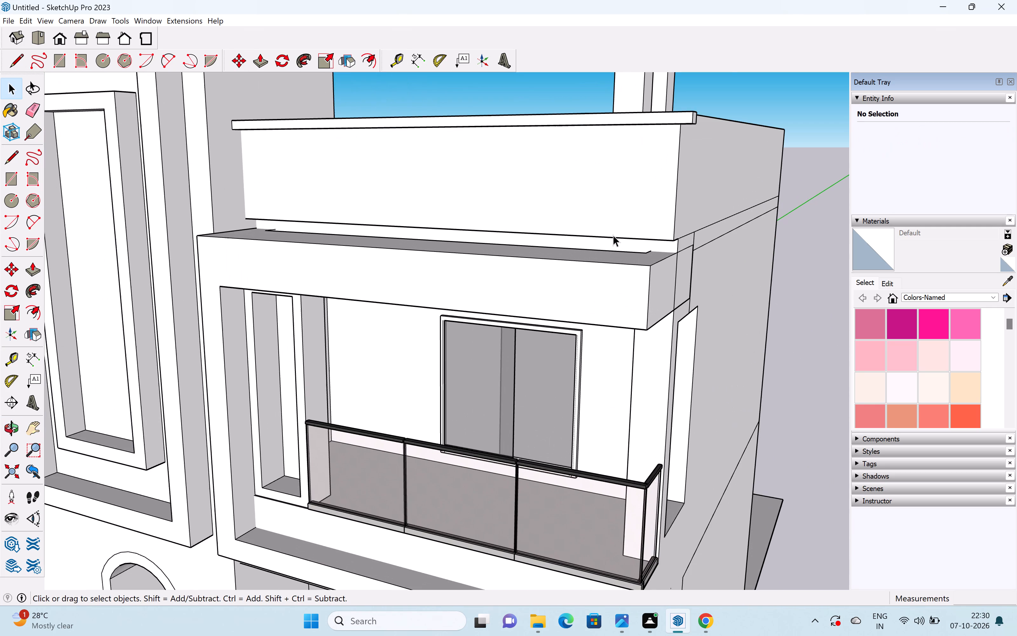
scroll(613, 235, "down", 8)
middle_click_drag(596, 254, 712, 227)
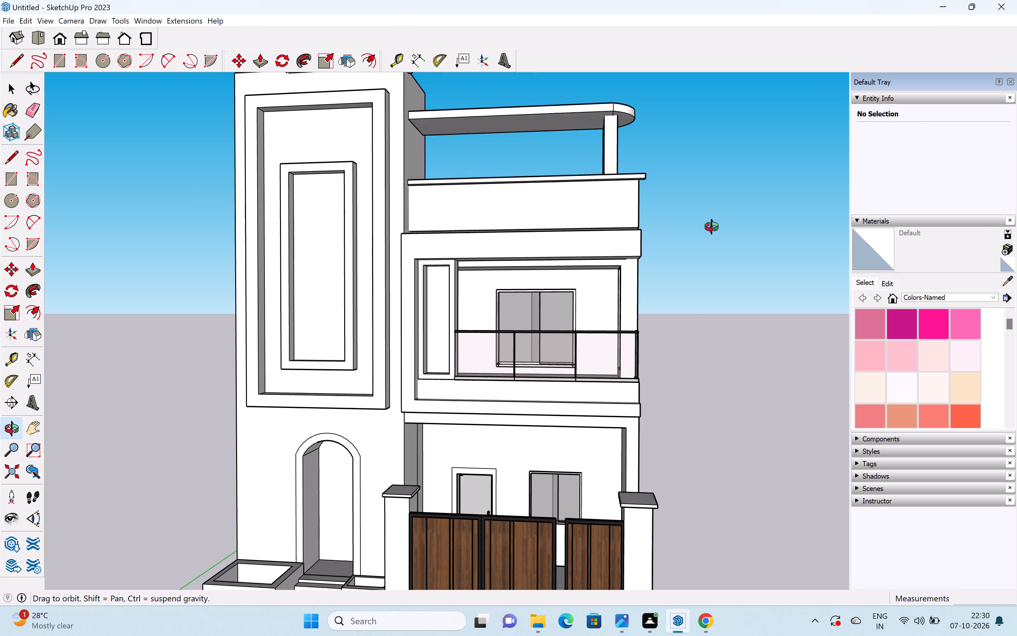
middle_click_drag(712, 227, 718, 345)
scroll(567, 170, "up", 6)
scroll(563, 194, "down", 16)
middle_click(569, 189)
scroll(565, 202, "down", 1)
middle_click_drag(557, 255, 559, 190)
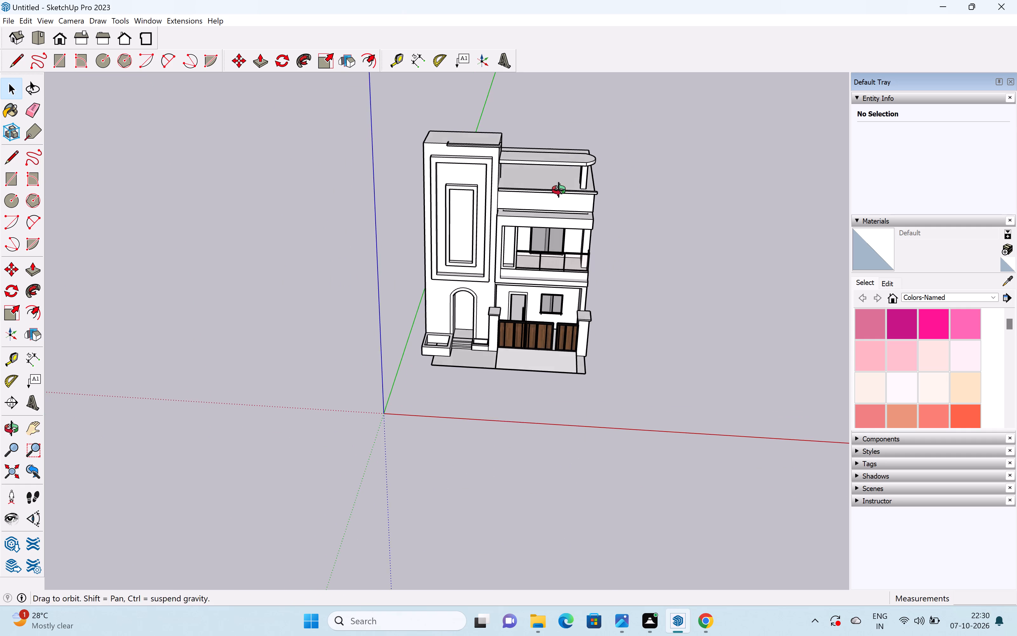
Examine the house's front elevation, roof terrace and side wall from several distances and angles.
middle_click_drag(559, 190, 554, 180)
scroll(555, 180, "up", 1)
scroll(551, 184, "down", 4)
scroll(551, 184, "up", 1)
middle_click_drag(551, 184, 449, 251, "shift")
scroll(522, 224, "down", 9)
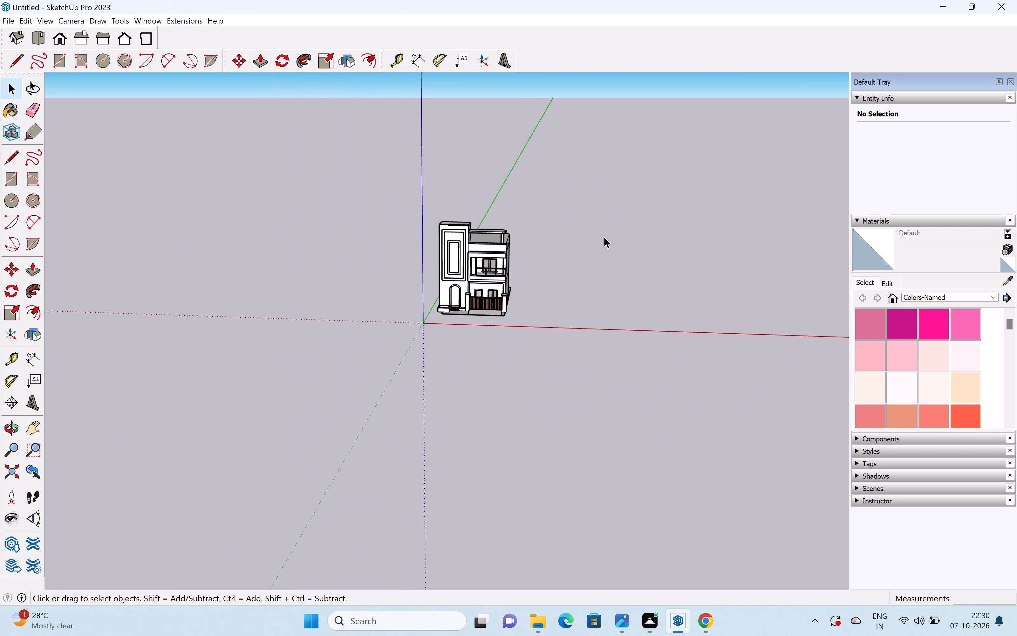
scroll(672, 229, "up", 3)
scroll(650, 223, "down", 15)
scroll(576, 235, "up", 9)
scroll(586, 225, "down", 1)
scroll(586, 225, "up", 9)
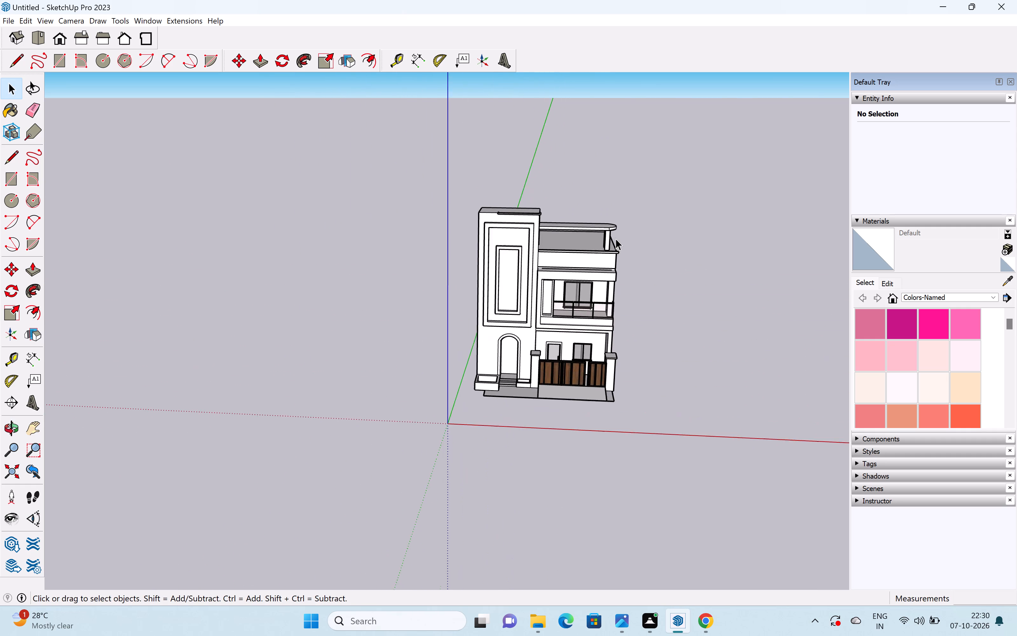
scroll(616, 238, "up", 7)
middle_click_drag(612, 235, 395, 276)
scroll(570, 242, "up", 1)
scroll(455, 265, "down", 8)
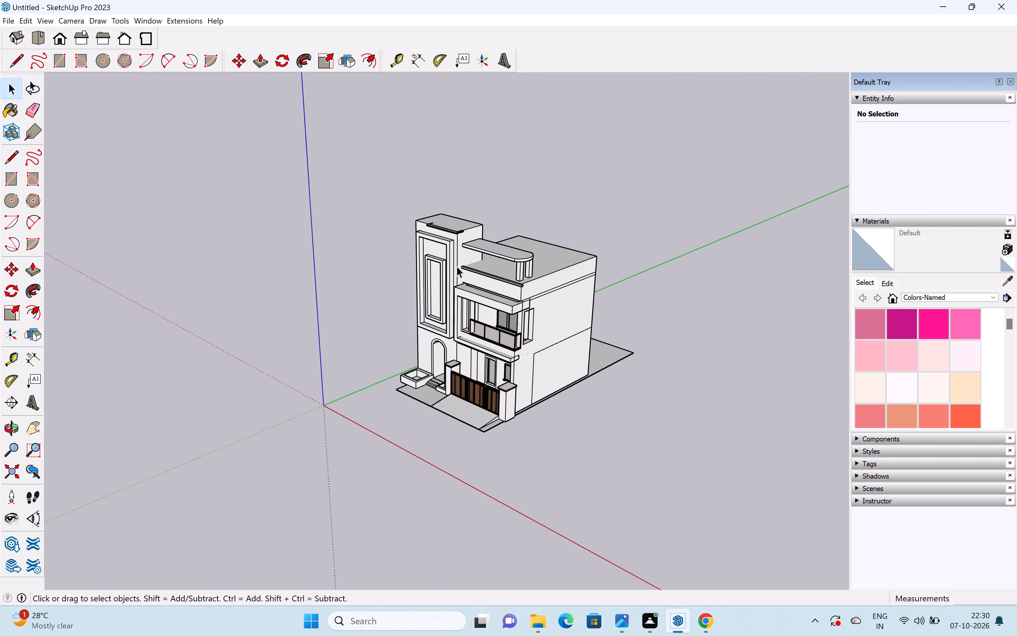
Copy the front and side balcony railings together up onto the roof slab, placing the copy behind the terrace canopy.
scroll(476, 293, "up", 7)
left_click(510, 371)
scroll(510, 365, "up", 5)
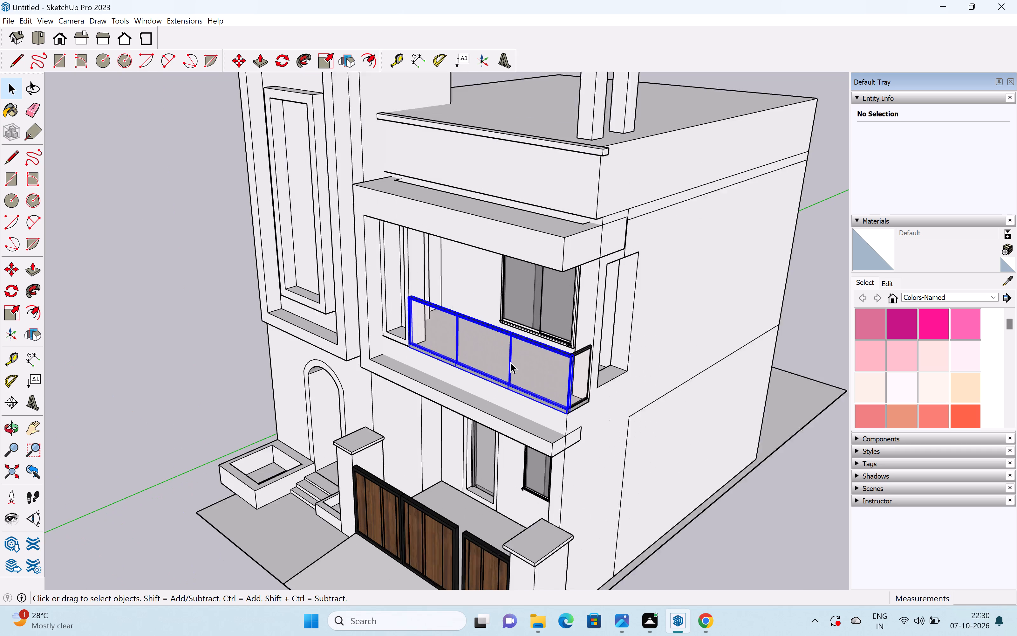
scroll(510, 362, "up", 2)
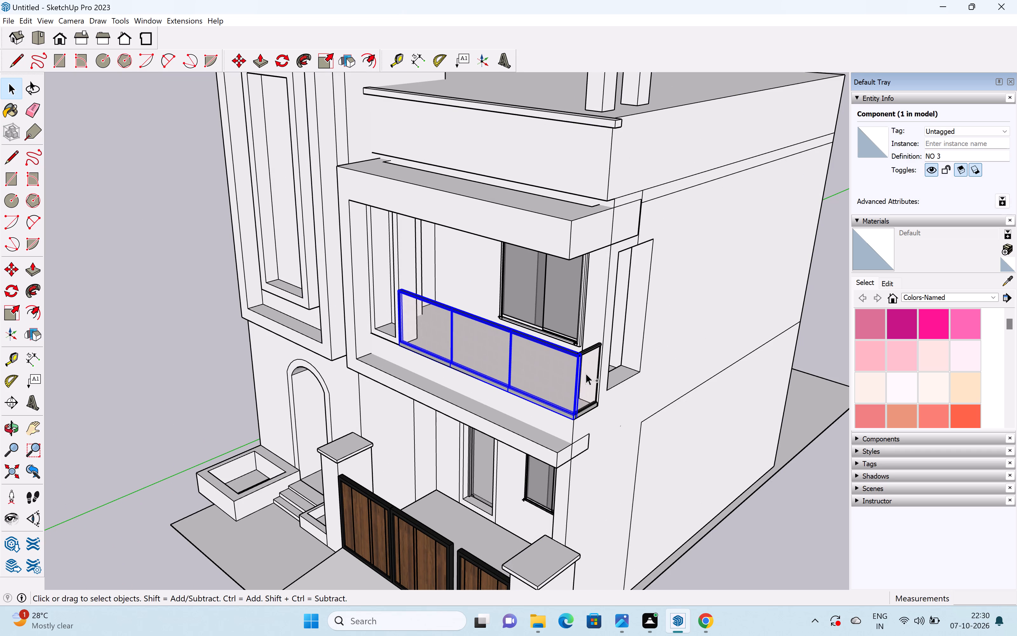
left_click(586, 373, "ctrl")
key("m")
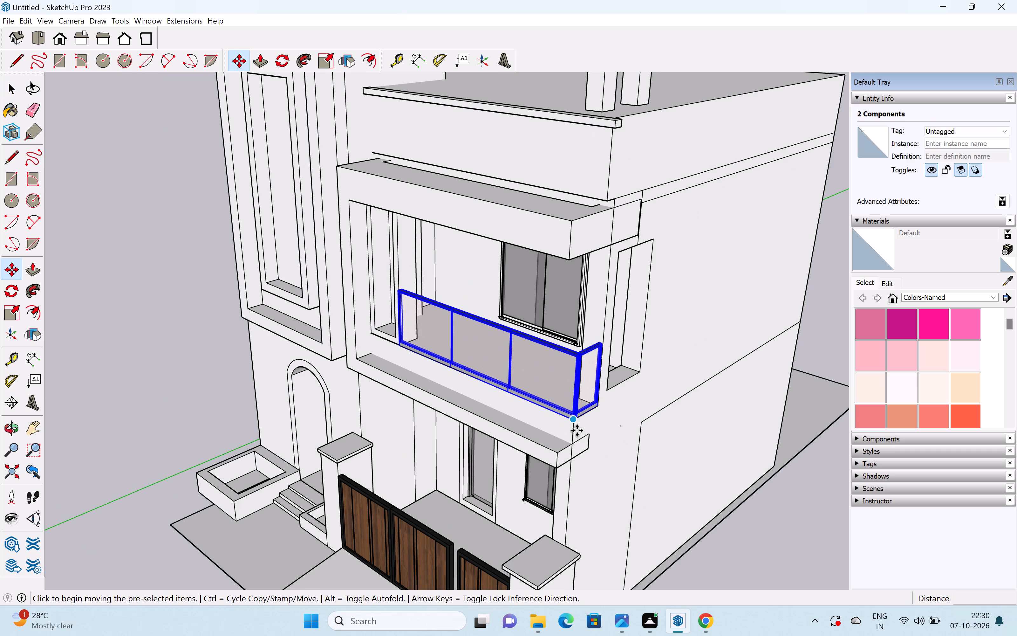
left_click_drag(575, 422, 573, 418)
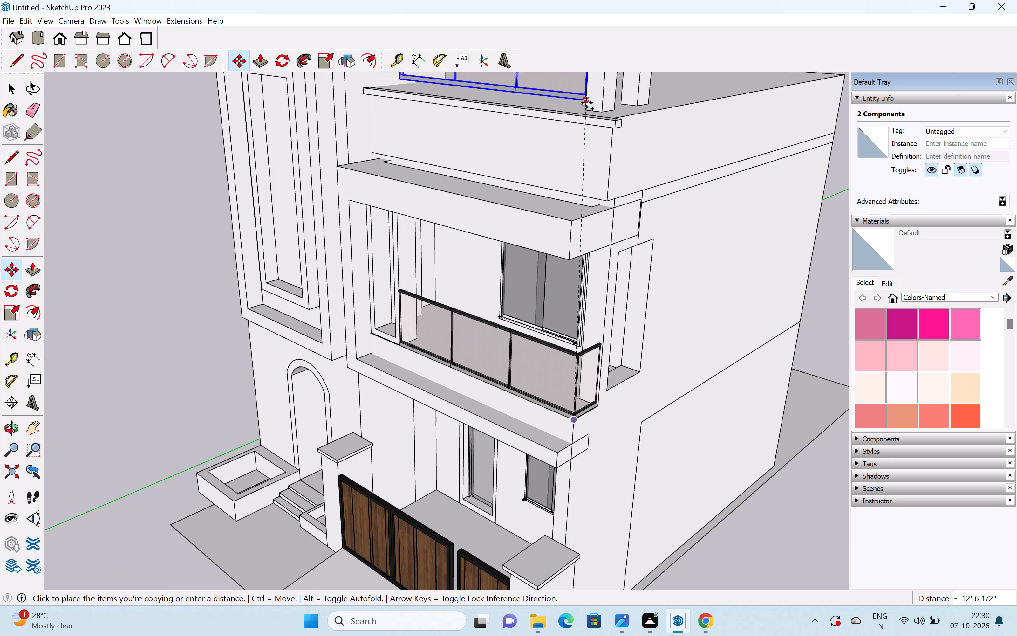
scroll(588, 104, "up", 2)
middle_click_drag(589, 107, 588, 210, "shift")
scroll(588, 210, "up", 1, "shift")
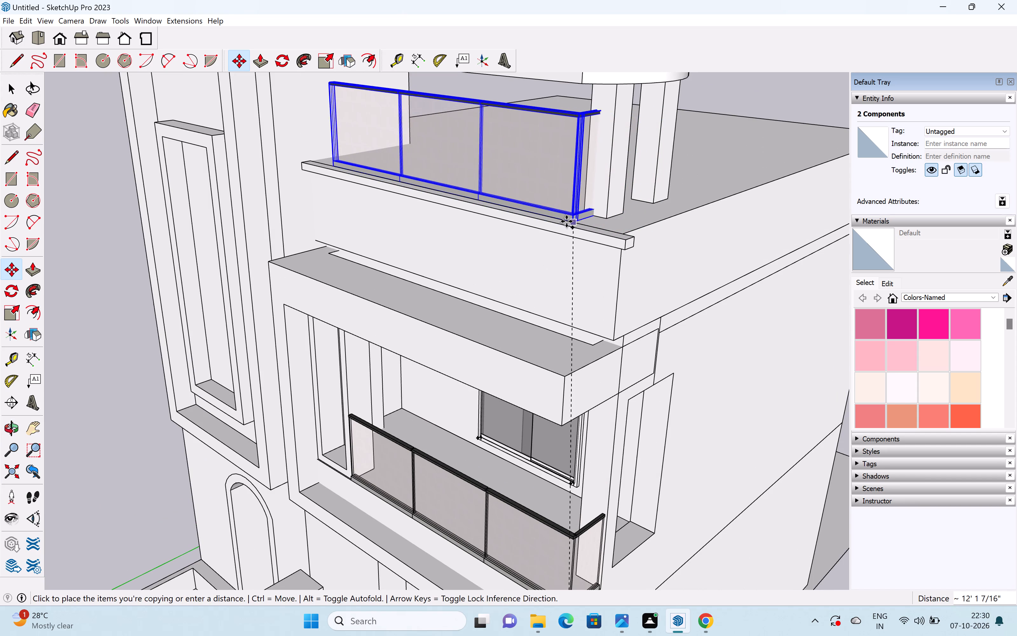
scroll(536, 207, "up", 5)
middle_click_drag(539, 211, 397, 246)
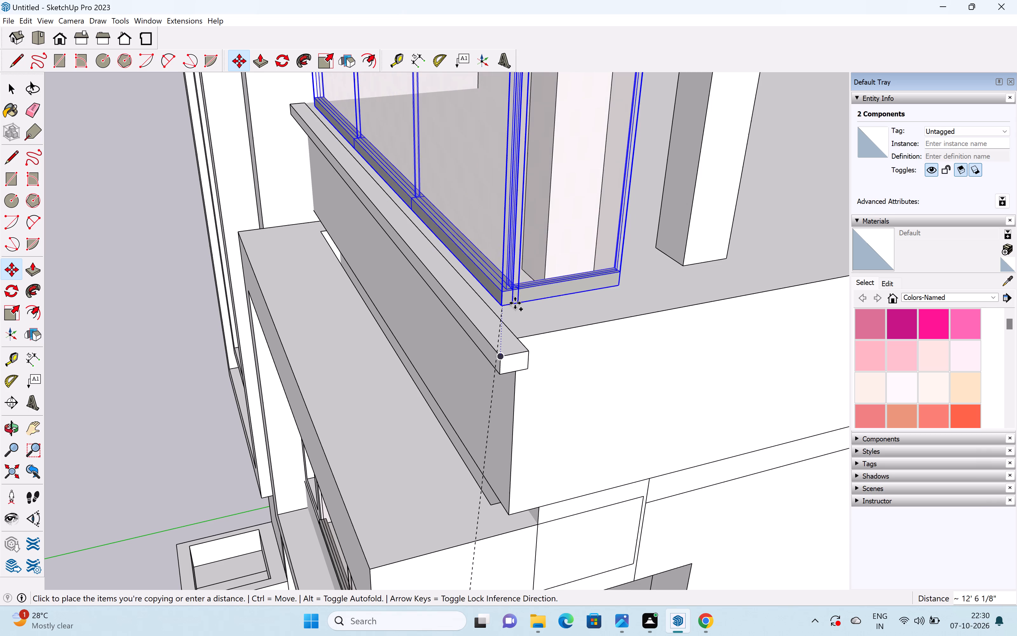
scroll(514, 289, "down", 6)
scroll(615, 280, "down", 5)
left_click(769, 228)
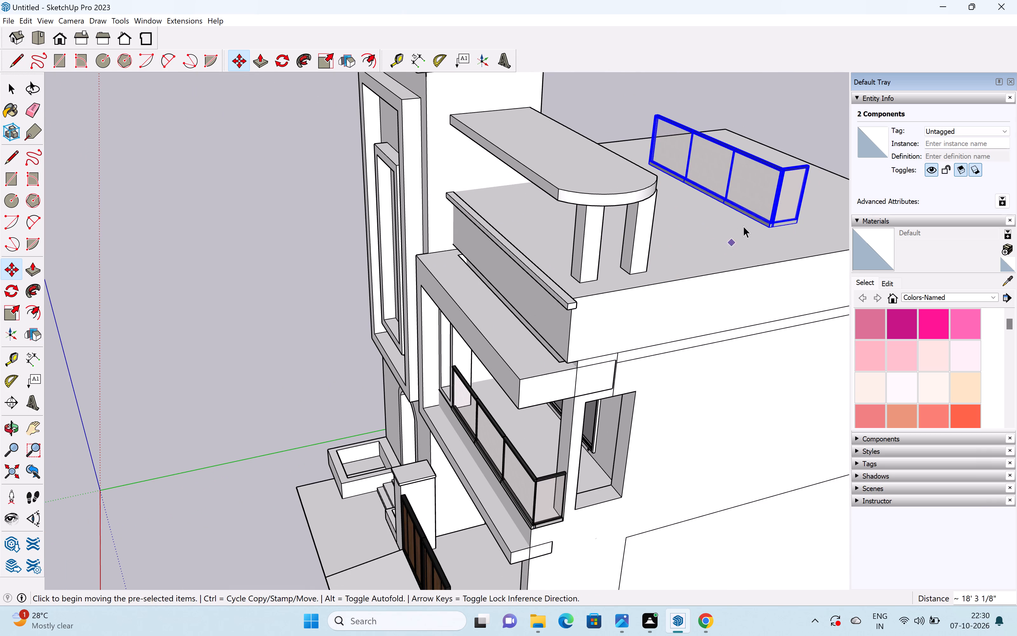
key("space")
Stretch the two copied railings slightly lengthwise along the red axis, extending them toward the tower.
middle_click_drag(753, 214, 651, 278, "shift")
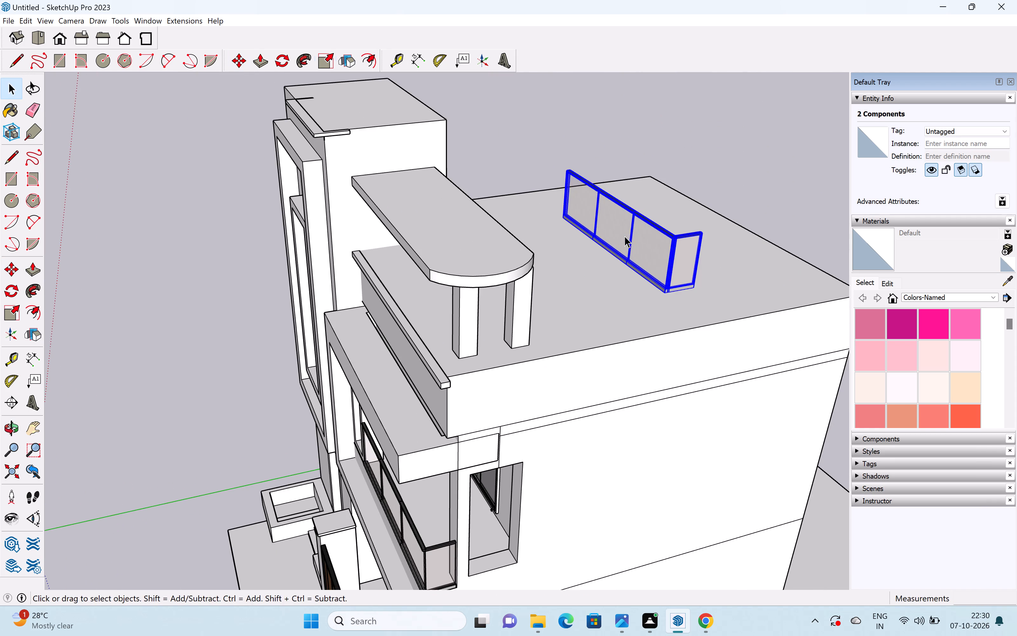
key("s")
scroll(552, 185, "up", 6)
left_click_drag(601, 199, 588, 191)
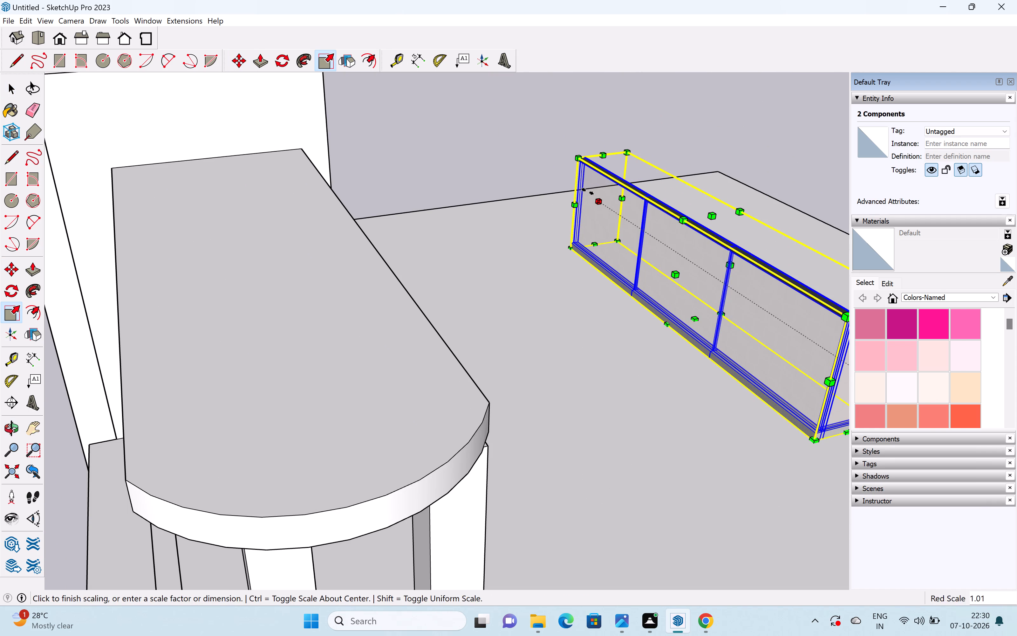
left_click_drag(588, 191, 563, 169)
scroll(576, 190, "down", 8)
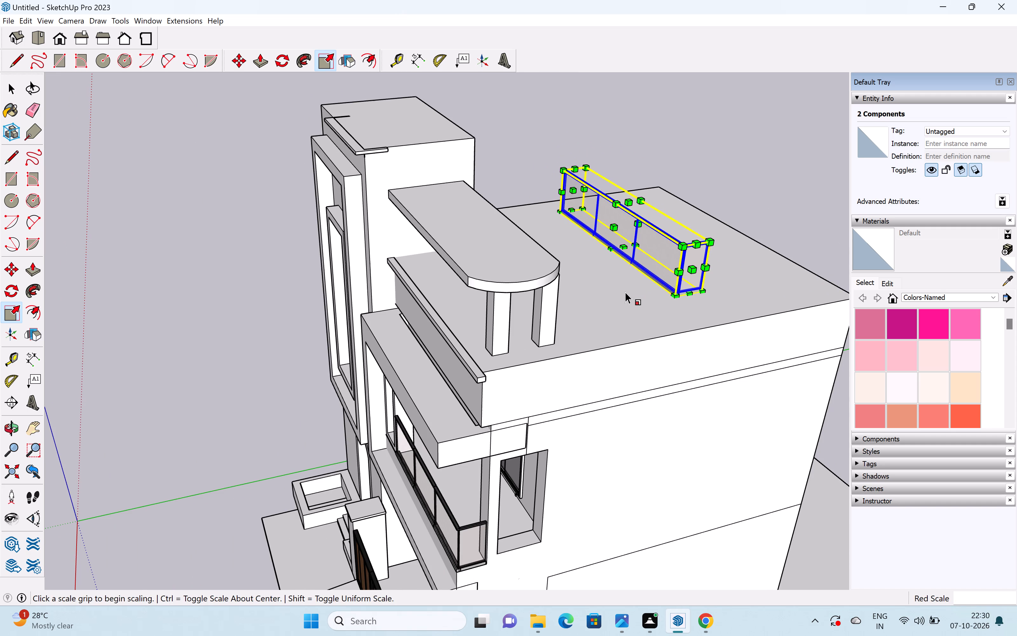
key("space")
Move the copied railings by their tower-side bottom corner onto the roof parapet's top, beside the tower wall.
key("m")
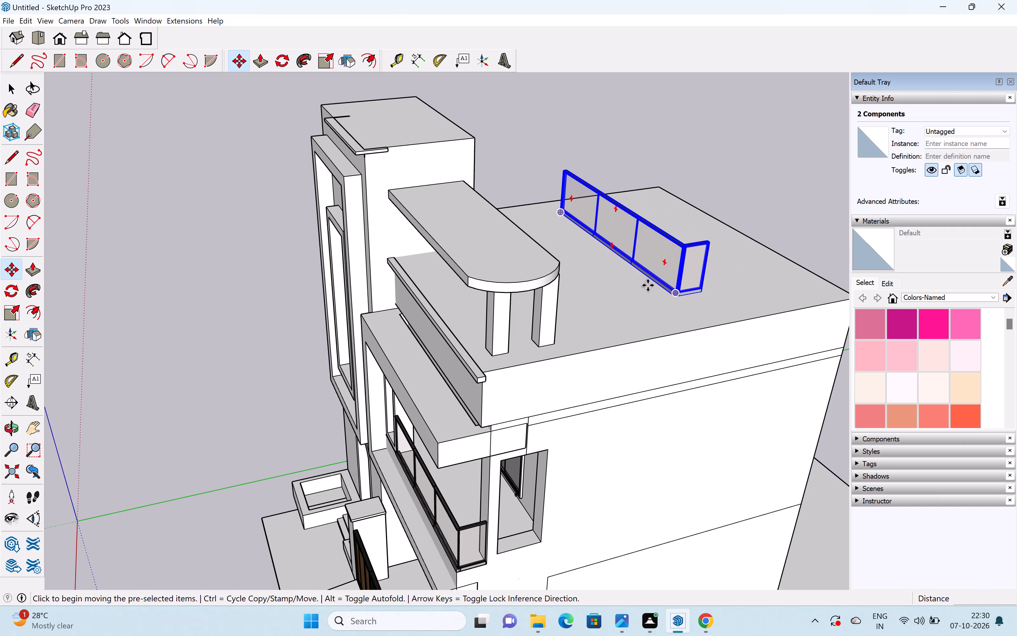
left_click(560, 214)
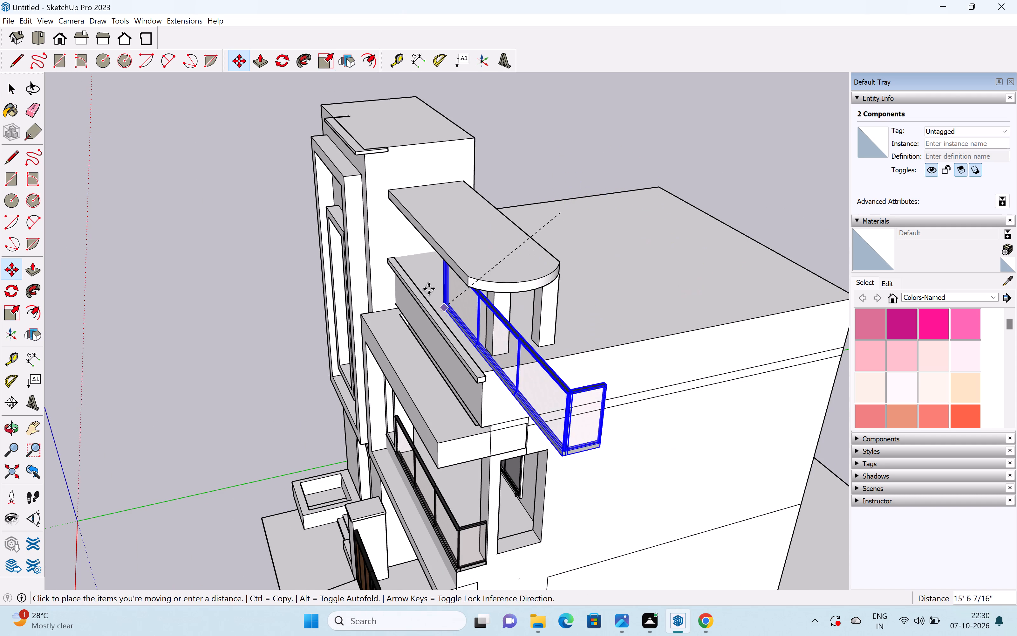
middle_click_drag(414, 272, 459, 253)
scroll(456, 253, "down", 1)
scroll(417, 263, "up", 11)
scroll(388, 263, "up", 4)
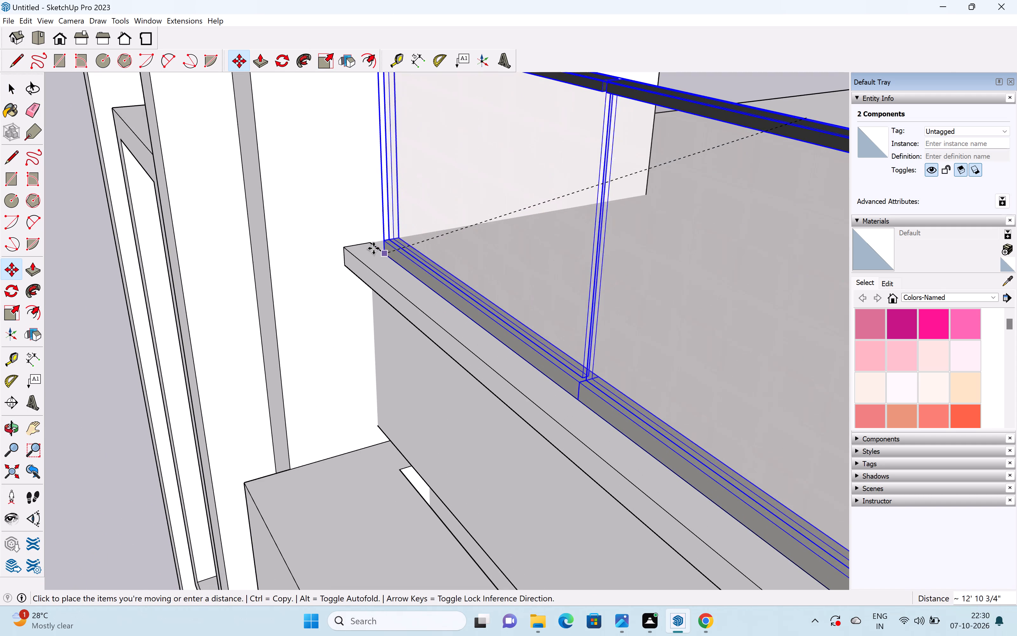
left_click(373, 247)
scroll(391, 262, "down", 14)
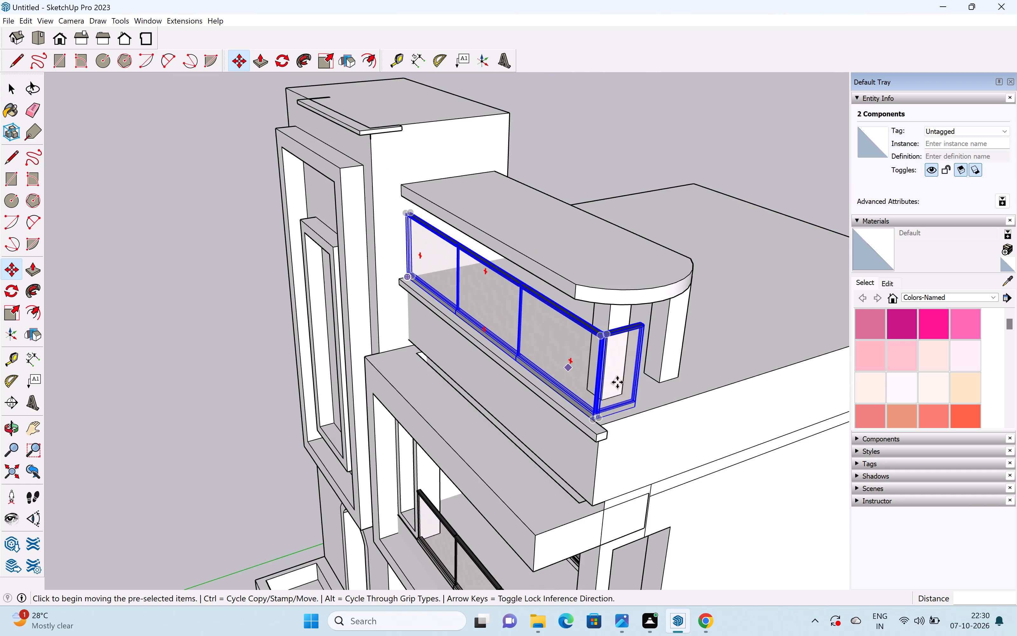
Stretch the two terrace railings along the red axis toward the outer end of the parapet cap.
scroll(617, 382, "up", 6)
key("space")
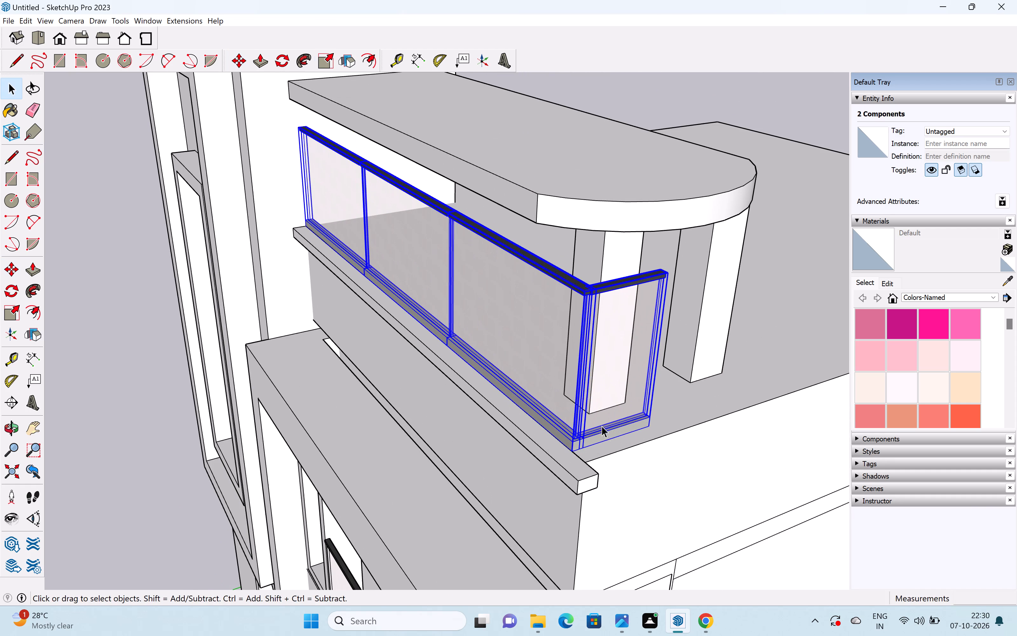
key("s")
left_click_drag(621, 363, 630, 379)
key("space")
scroll(640, 371, "down", 6)
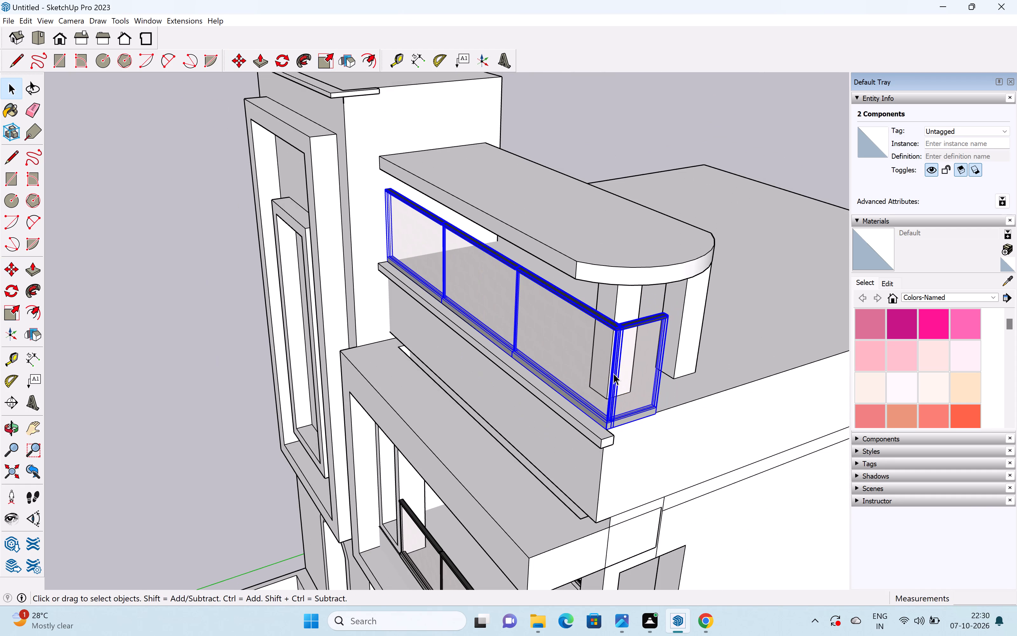
middle_click_drag(579, 386, 818, 234)
scroll(687, 275, "down", 5)
left_click(772, 295)
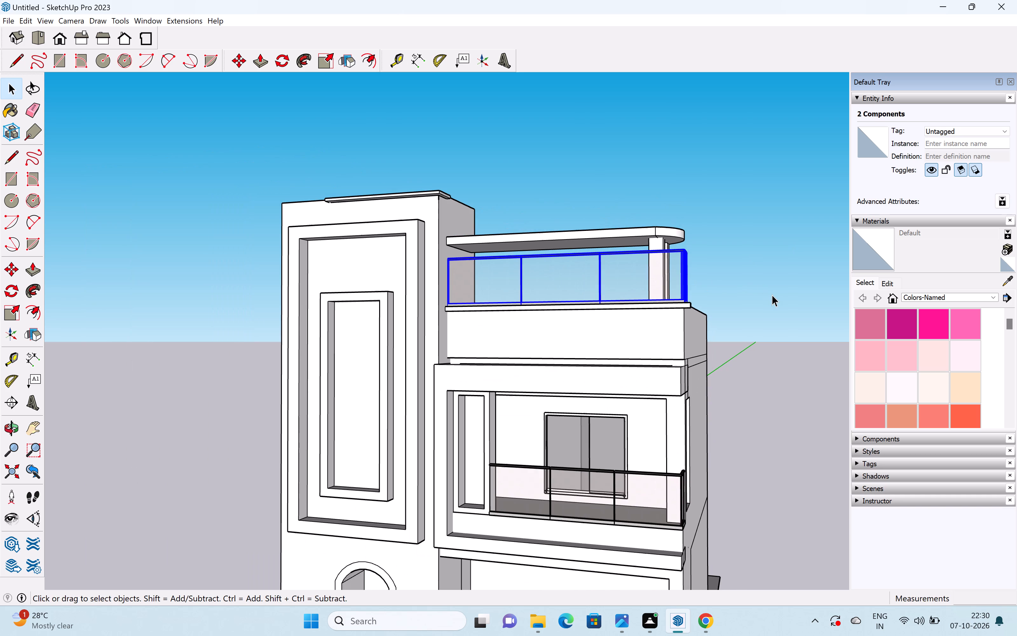
Scale the front terrace railing down in height along the blue axis, keeping its base on the parapet.
middle_click_drag(546, 258, 482, 325)
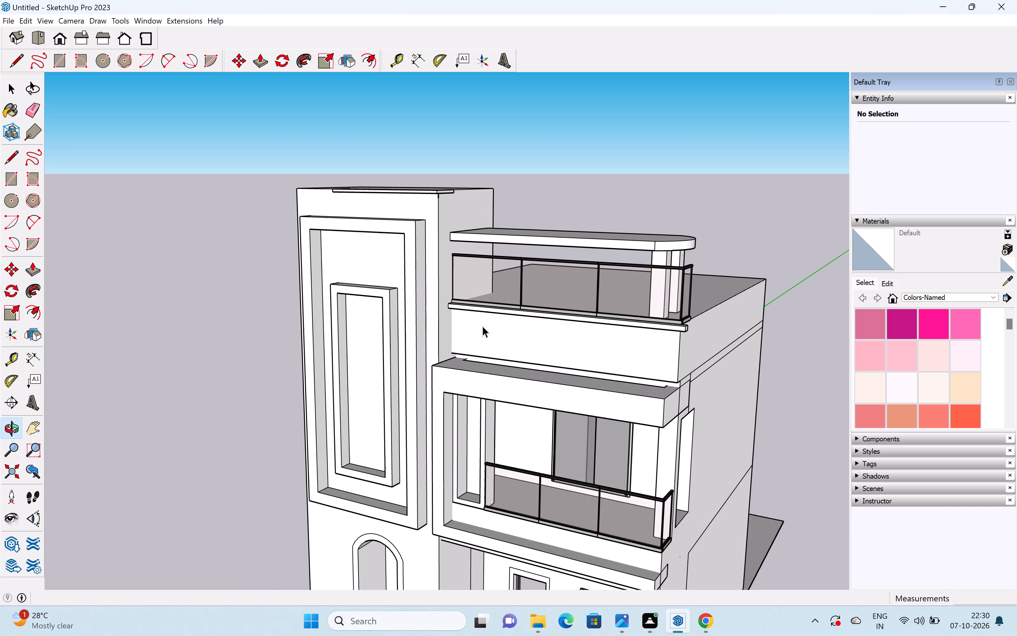
key("s")
scroll(548, 268, "up", 5)
key("s")
scroll(551, 262, "up", 4)
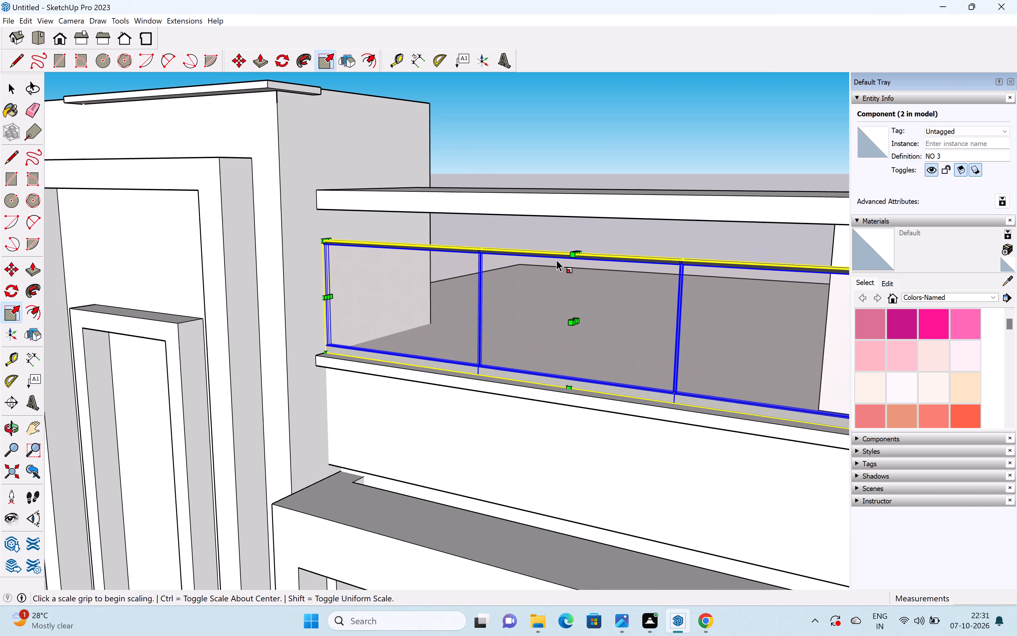
middle_click_drag(577, 256, 527, 292)
left_click_drag(557, 270, 559, 294)
key("ctrl+z")
scroll(559, 270, "up", 5)
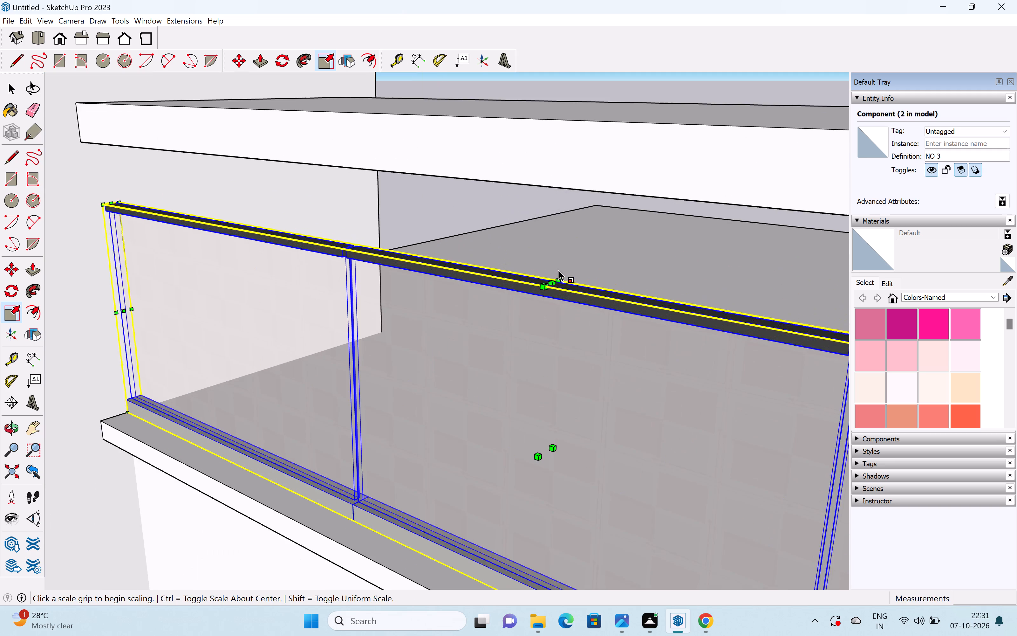
left_click_drag(549, 288, 558, 419)
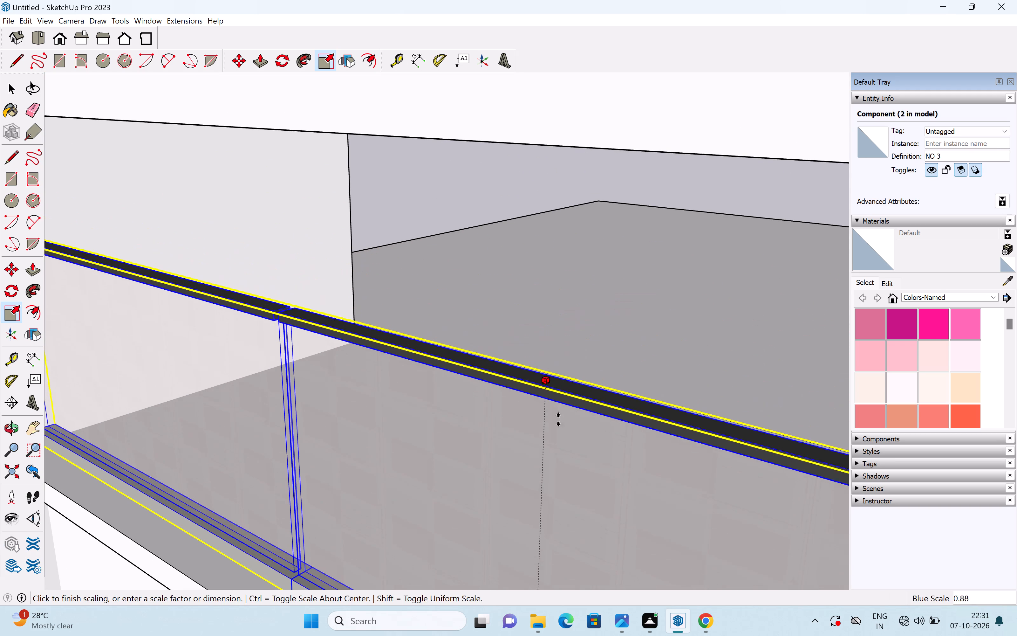
left_click_drag(558, 419, 562, 439)
scroll(562, 414, "down", 12)
scroll(577, 416, "up", 3)
scroll(577, 414, "down", 4)
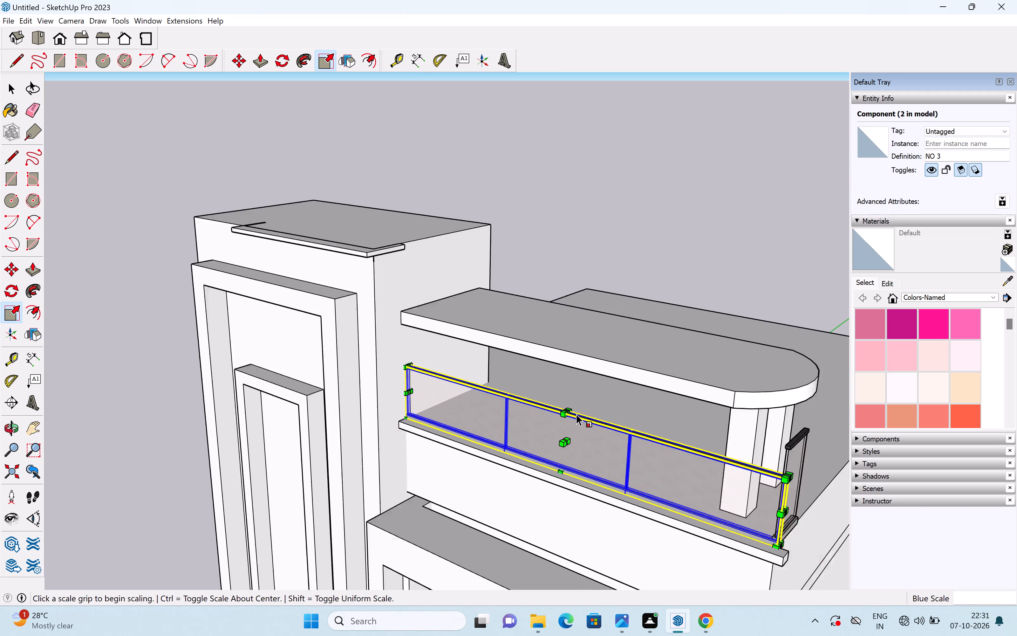
scroll(576, 414, "down", 3)
Scale the side terrace railing down along the blue axis so its top rail matches the front railing's height.
middle_click_drag(574, 421, 646, 383)
middle_click_drag(691, 401, 444, 383)
scroll(640, 442, "up", 1)
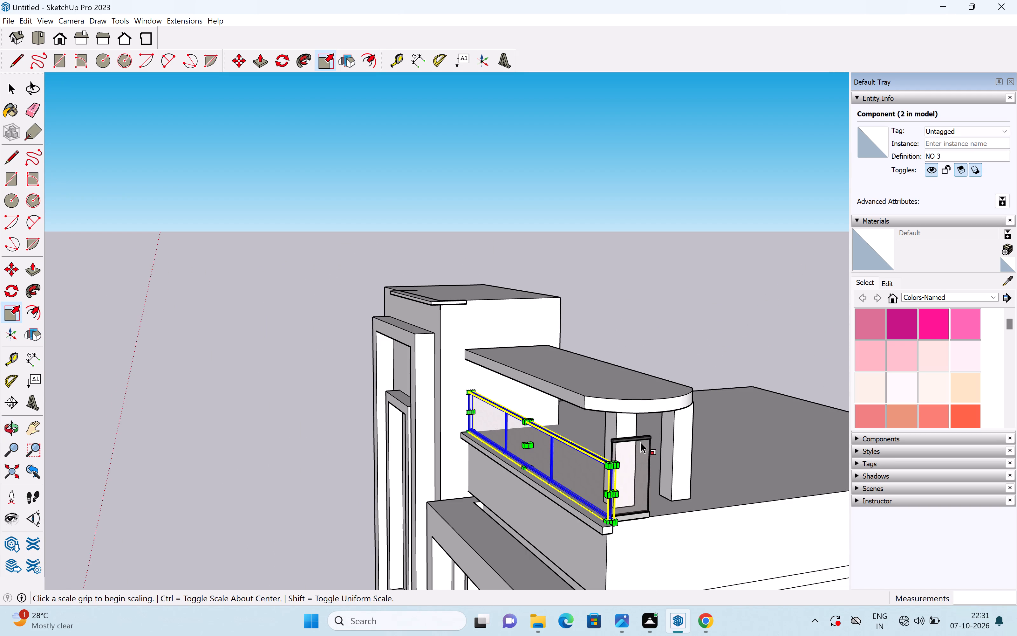
scroll(640, 442, "up", 3)
left_click(638, 440)
key("s")
scroll(631, 439, "up", 3)
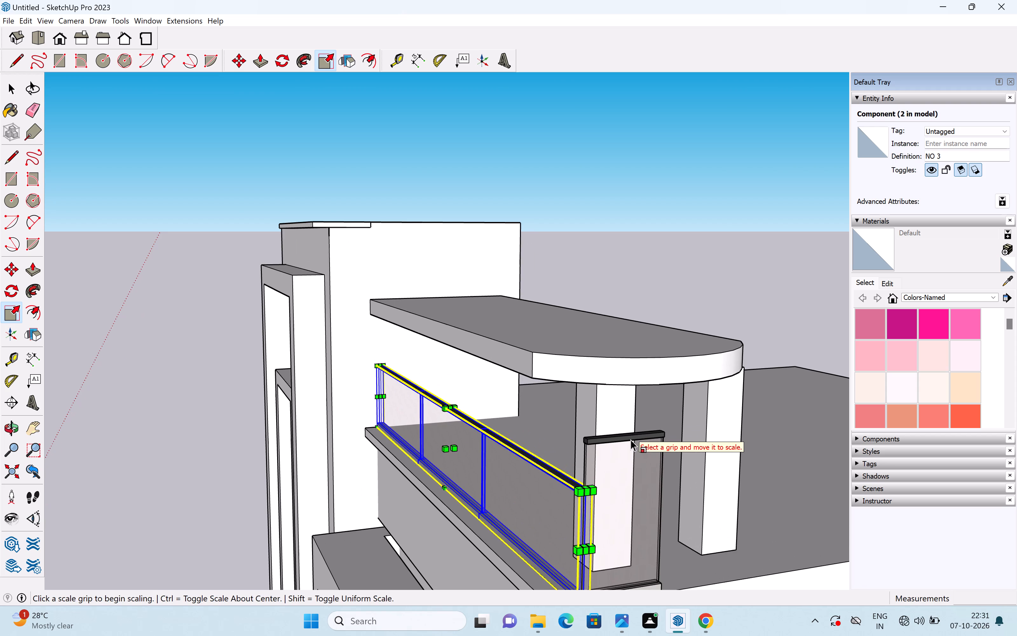
key("space")
left_click(627, 440)
key("s")
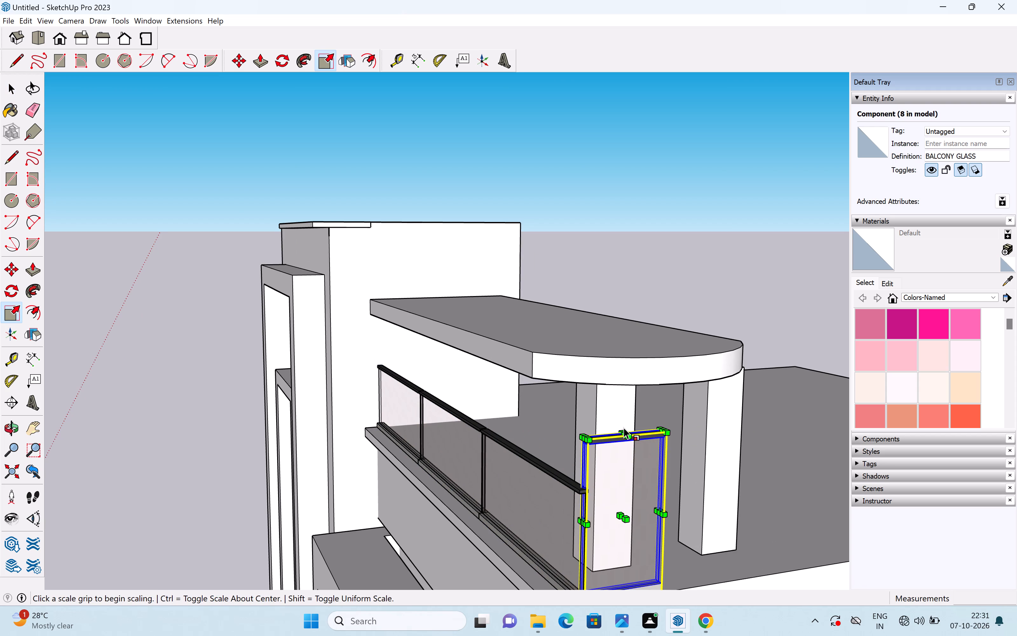
scroll(619, 440, "up", 6)
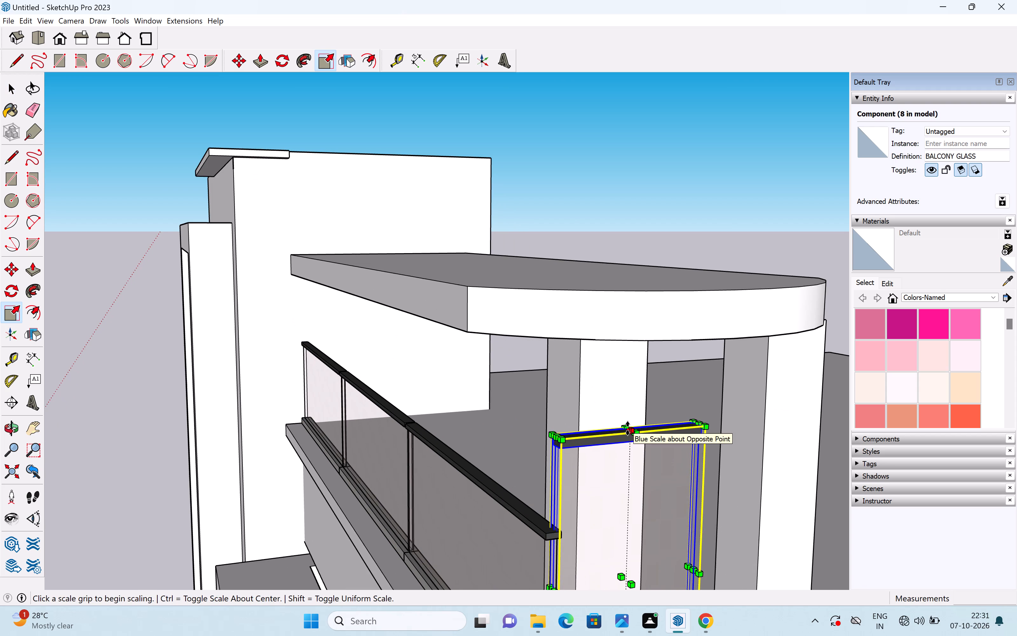
middle_click_drag(626, 426, 495, 238, "shift")
scroll(497, 229, "up", 2)
middle_click_drag(502, 233, 555, 285)
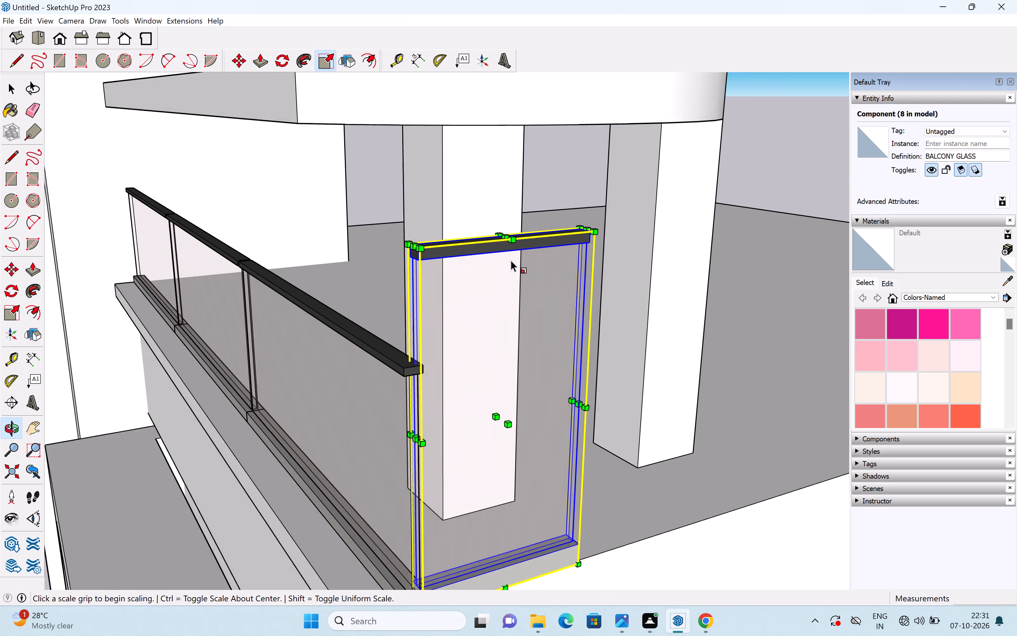
scroll(505, 249, "up", 3)
left_click_drag(506, 232, 528, 382)
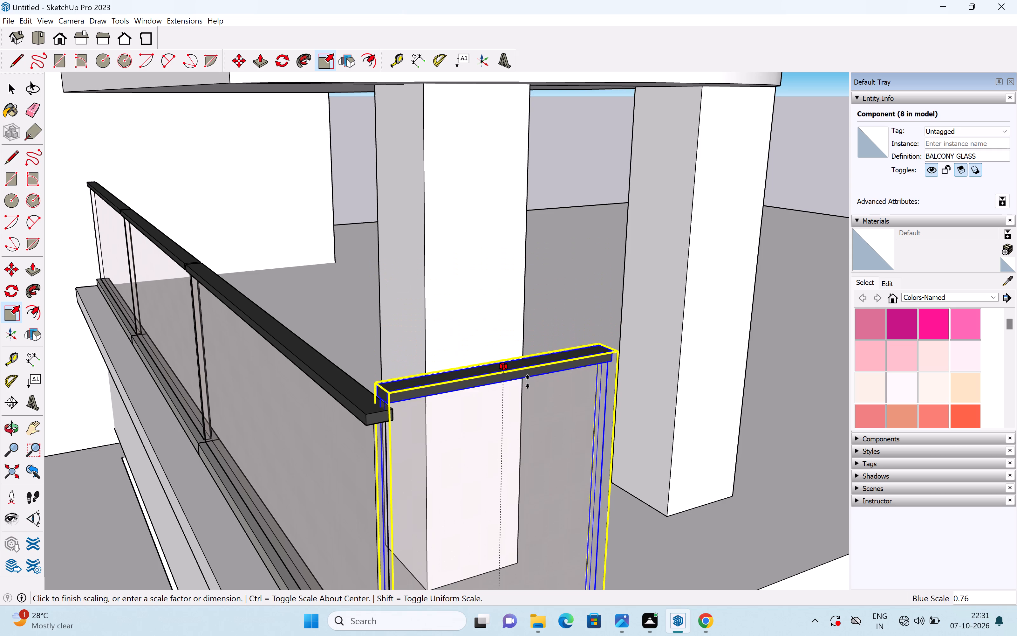
left_click_drag(528, 382, 528, 394)
scroll(541, 388, "down", 7)
key("space")
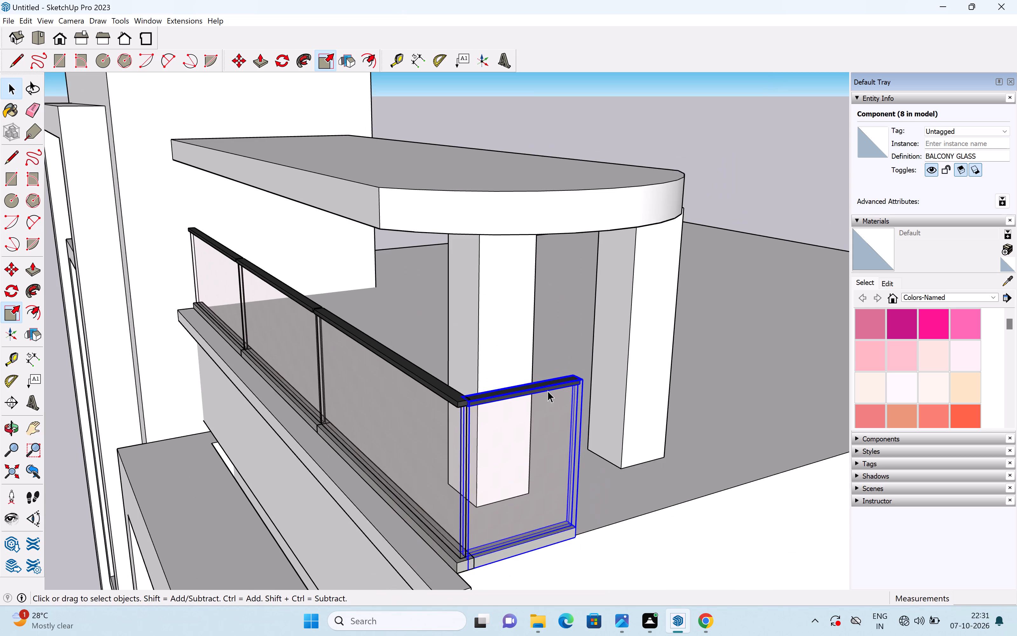
Inspect the corner joint between the two terrace railings and the roof terrace's front view, and clear the selection.
scroll(540, 390, "down", 6)
middle_click_drag(506, 383, 720, 345)
scroll(640, 343, "up", 14)
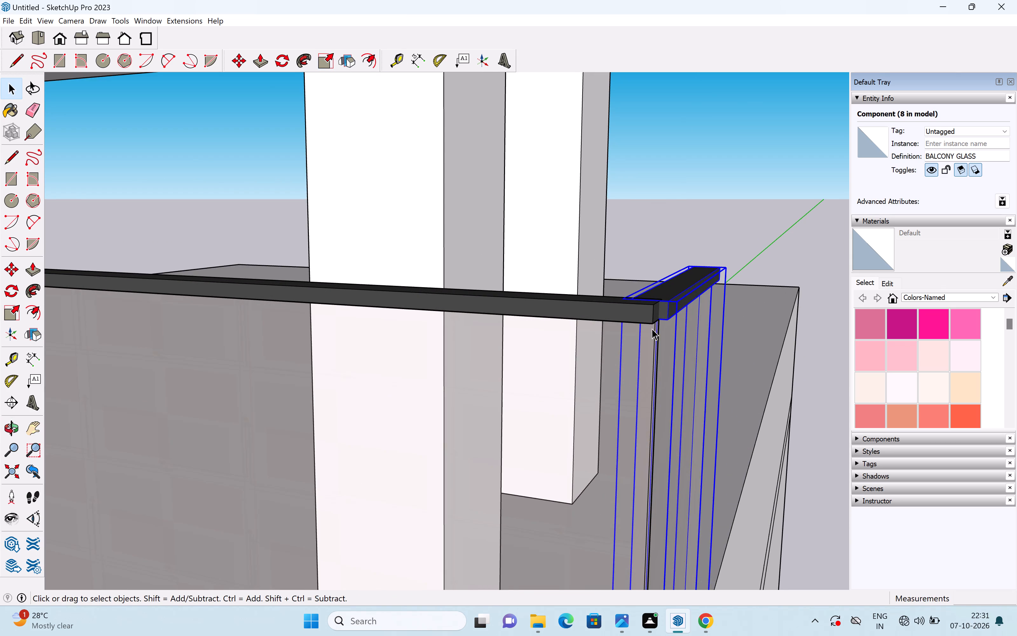
middle_click_drag(652, 327, 573, 369)
scroll(573, 369, "down", 12)
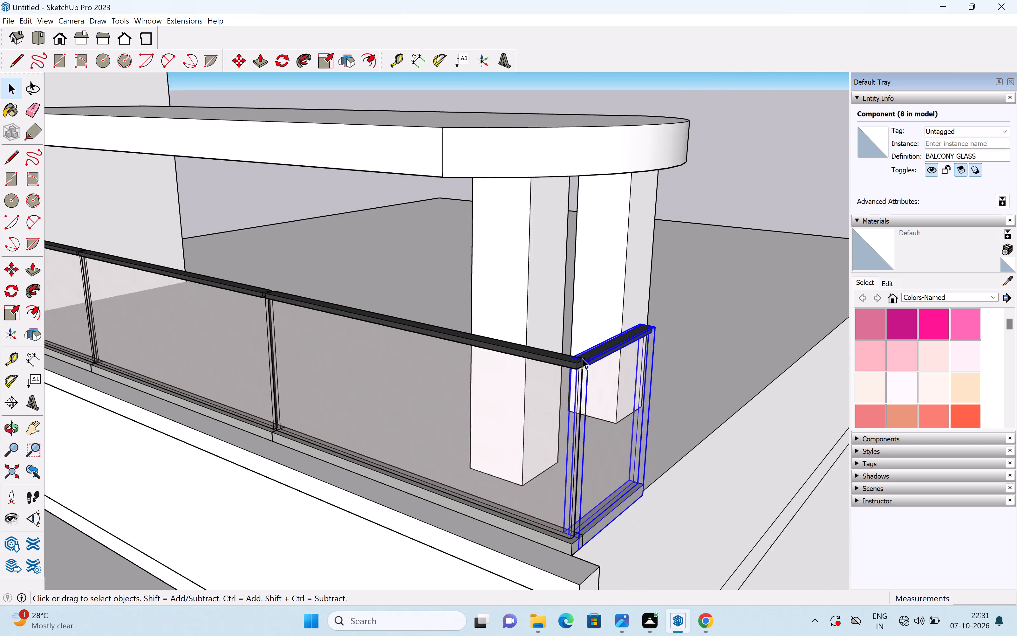
scroll(582, 358, "down", 6)
middle_click_drag(568, 367, 735, 323)
scroll(707, 310, "down", 5)
key("space")
left_click(719, 355)
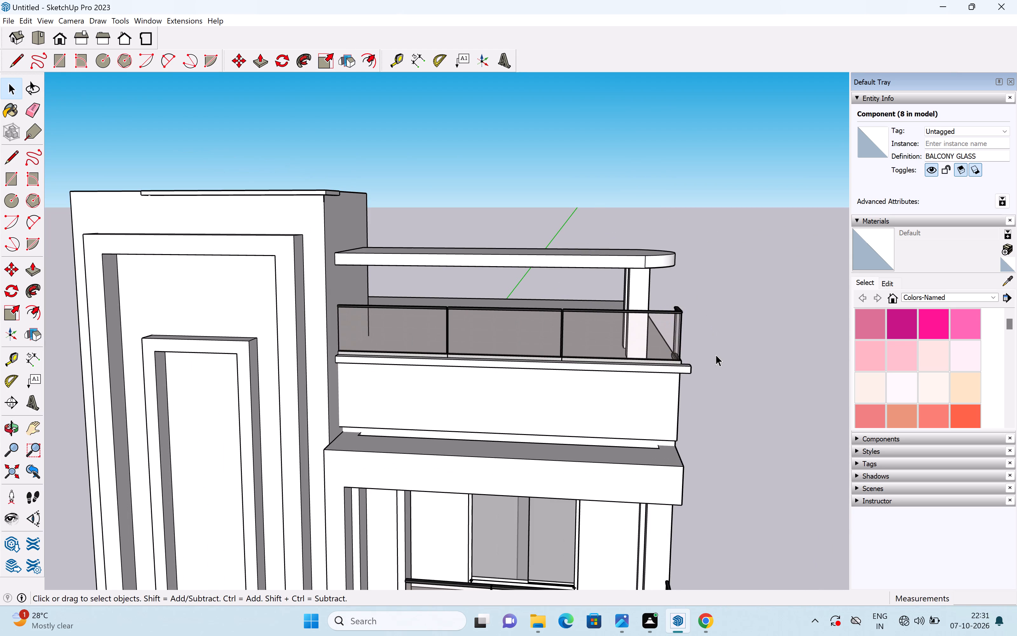
Examine the whole front elevation of the house from several angles to review the fitted railings, windows and gate.
scroll(692, 325, "down", 9)
middle_click_drag(647, 305, 587, 302)
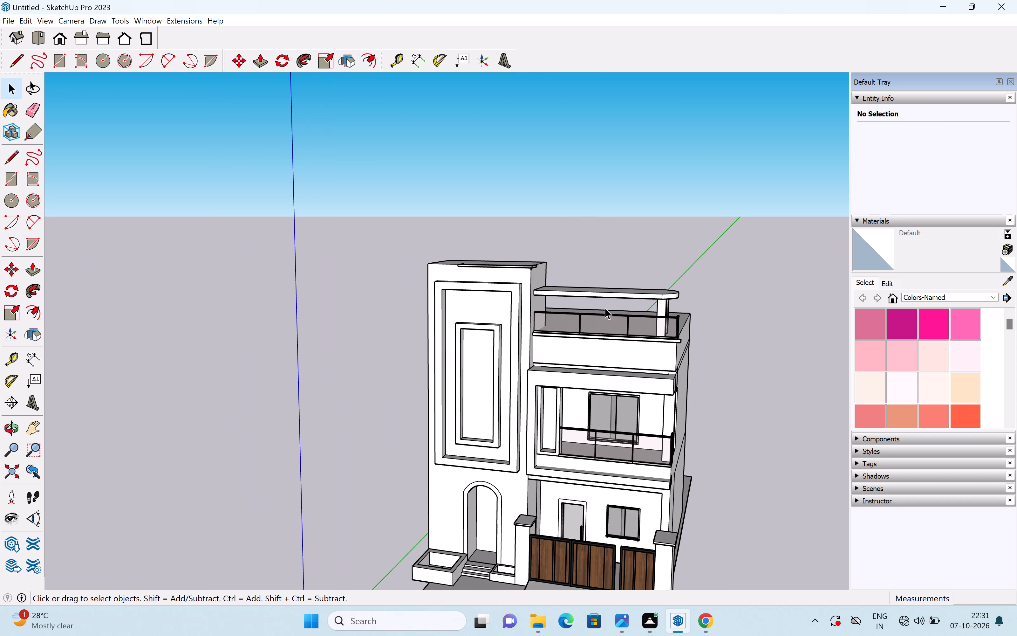
scroll(605, 308, "down", 3)
middle_click_drag(599, 325, 652, 306)
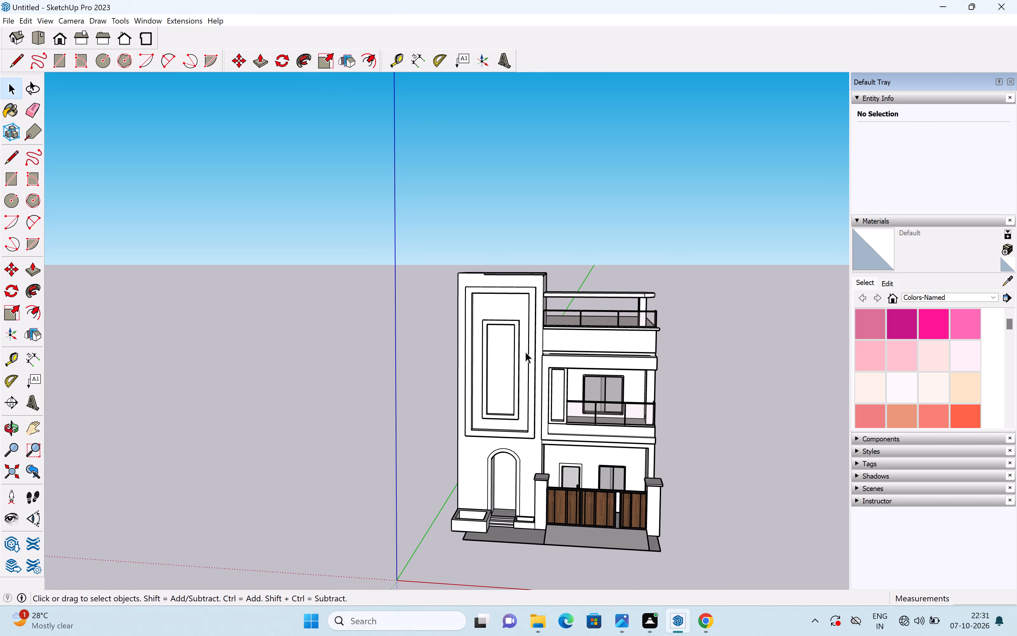
scroll(526, 351, "down", 4)
middle_click_drag(545, 331, 559, 279, "shift")
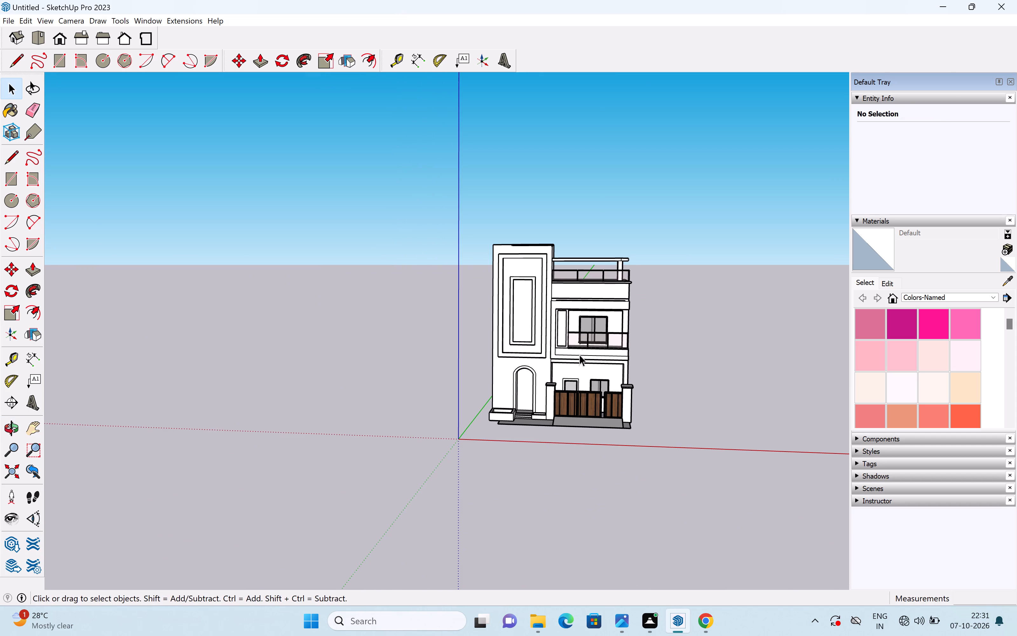
scroll(582, 381, "up", 1)
middle_click_drag(583, 380, 582, 297)
middle_click_drag(583, 311, 593, 369)
scroll(590, 325, "up", 4)
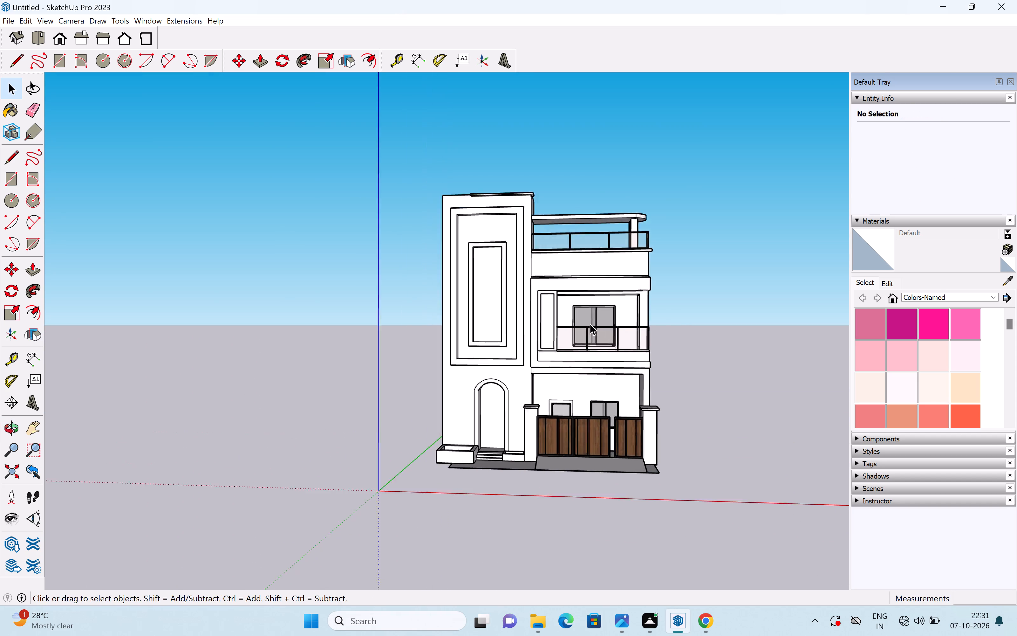
scroll(590, 324, "up", 4)
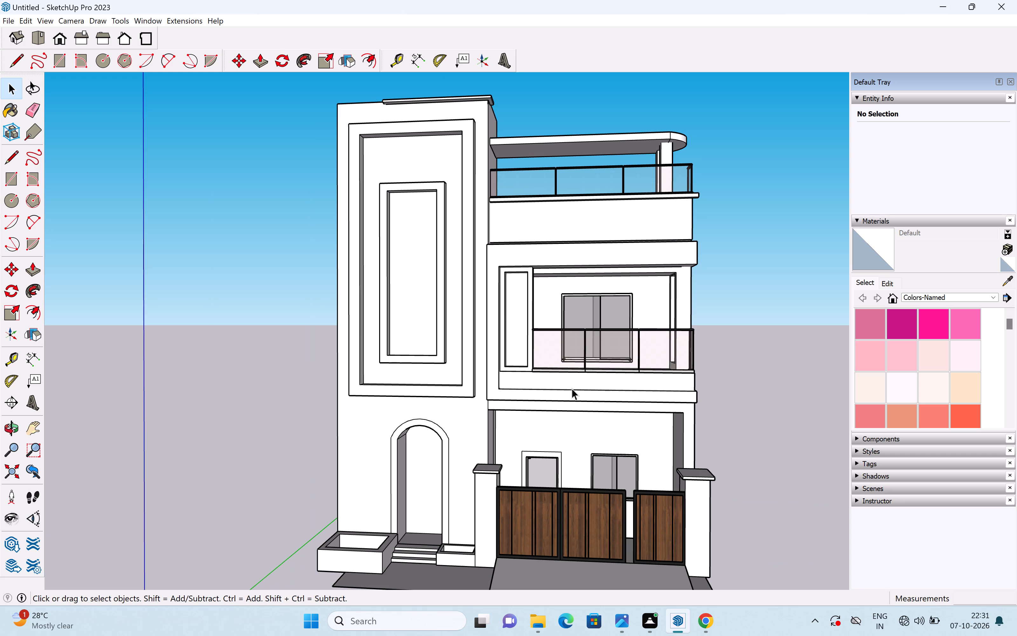
scroll(588, 435, "down", 6)
middle_click_drag(609, 455, 657, 443)
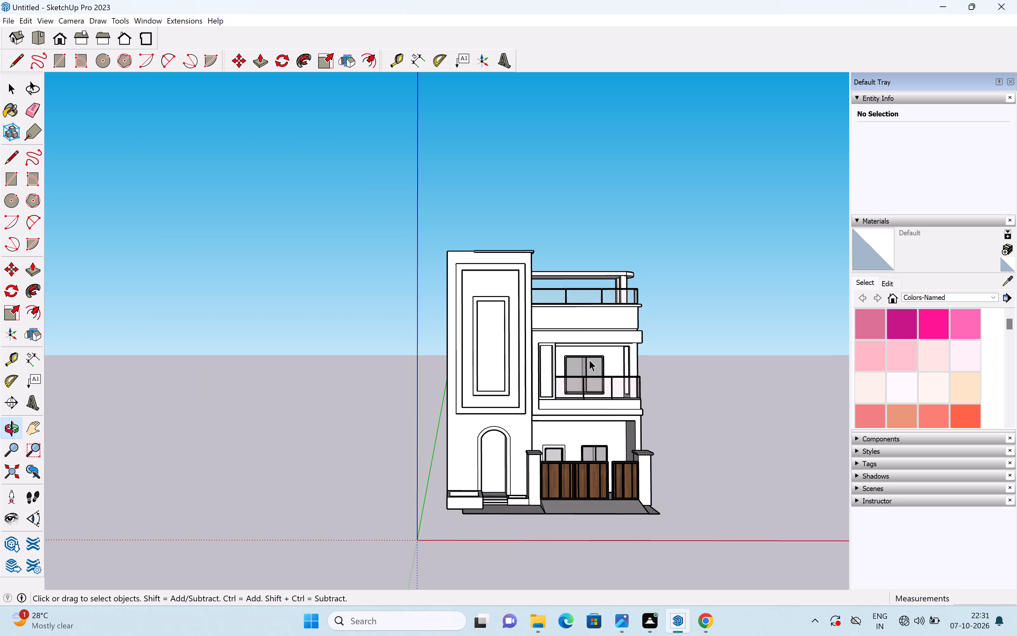
Draw a horizontal line along the red axis across the tower's inner recessed panel, about a third down from its top.
middle_click_drag(412, 309, 514, 307, "shift")
scroll(553, 317, "up", 5)
middle_click_drag(620, 315, 572, 341)
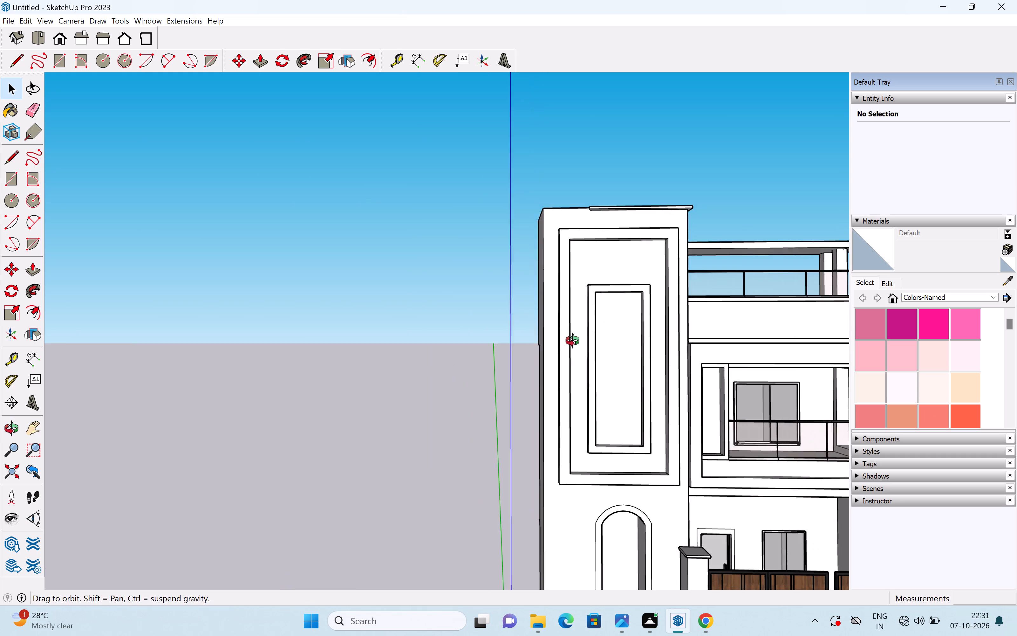
middle_click_drag(572, 341, 570, 344)
scroll(570, 344, "up", 6)
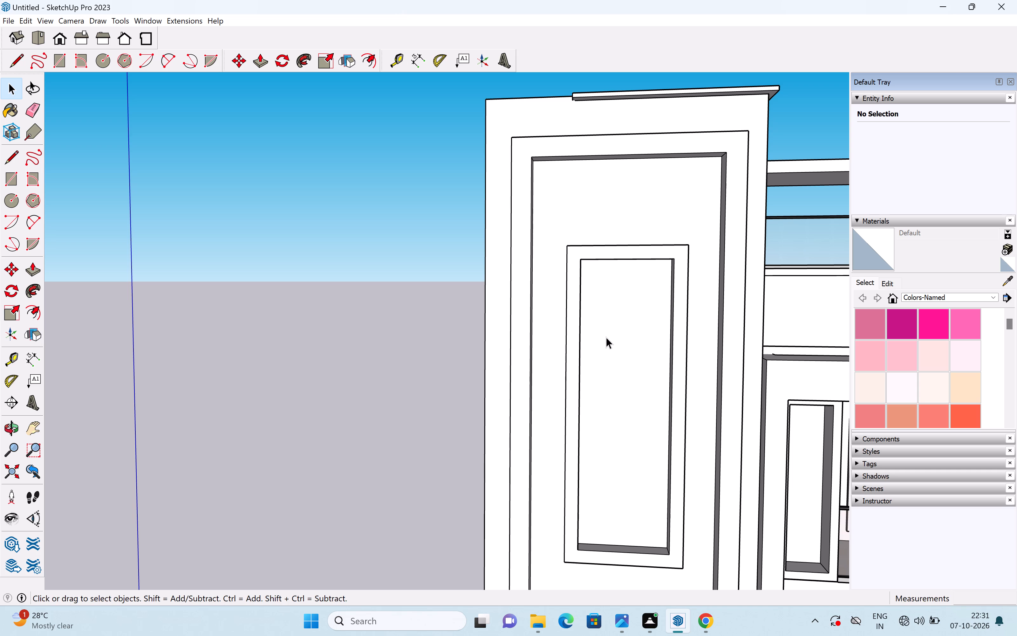
key("l")
scroll(587, 359, "up", 3)
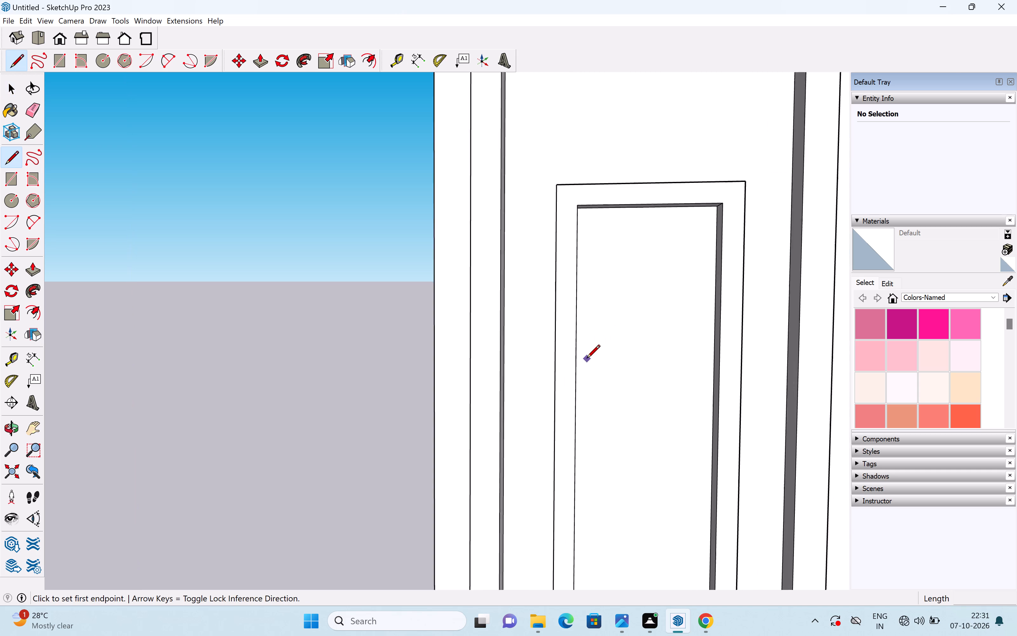
scroll(587, 359, "up", 3)
middle_click_drag(585, 361, 555, 415)
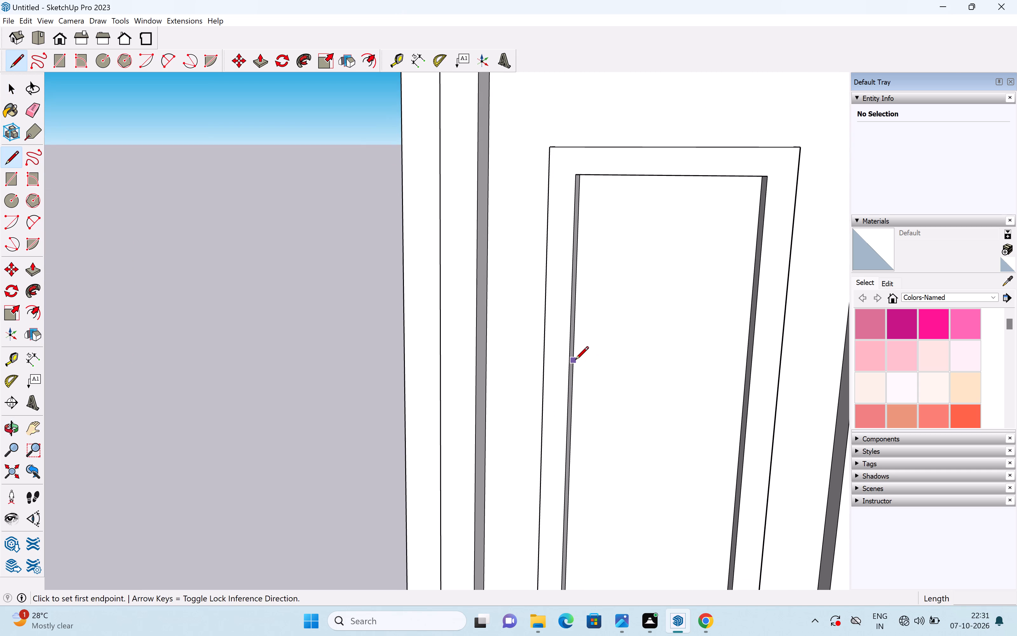
scroll(575, 361, "up", 5)
left_click(573, 357)
scroll(598, 356, "down", 14)
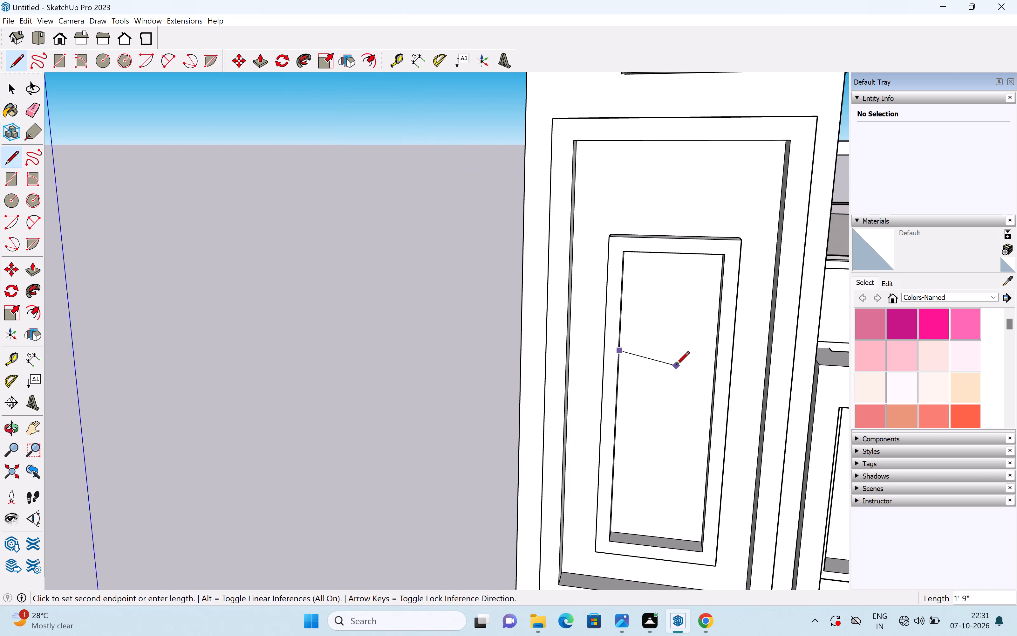
scroll(681, 361, "down", 1, "shift")
middle_click_drag(681, 361, 633, 345, "shift")
middle_click_drag(649, 346, 704, 343)
scroll(704, 343, "up", 1)
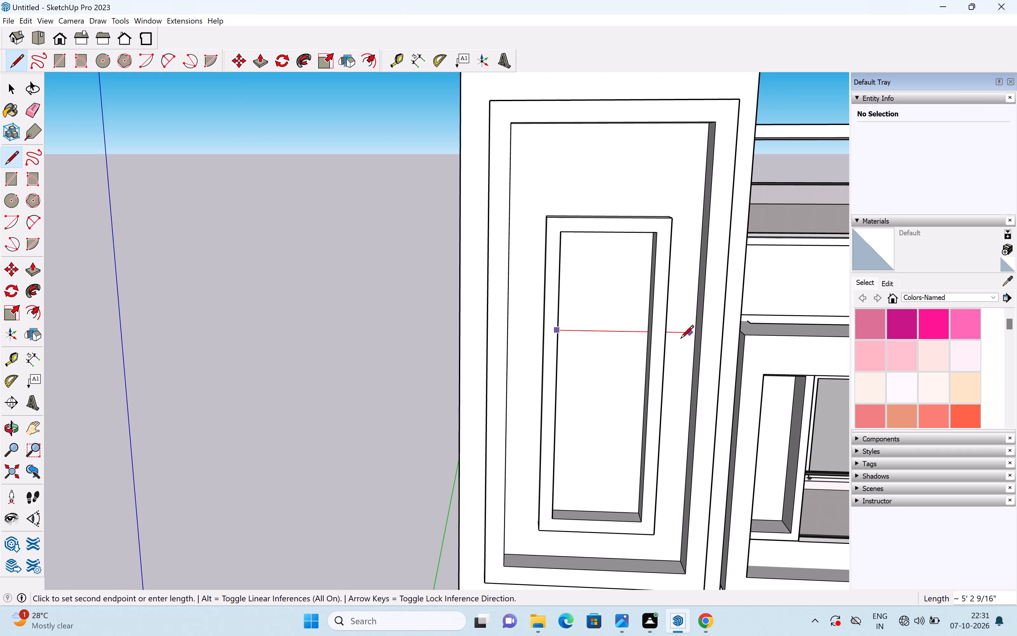
key("Right")
scroll(647, 332, "up", 2)
left_click(647, 332)
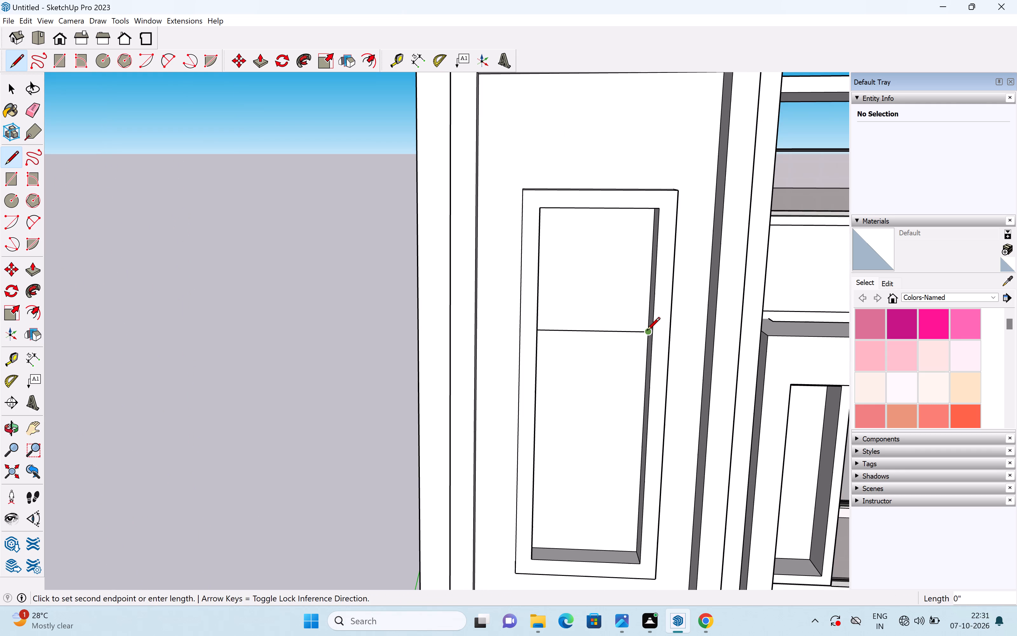
key("space")
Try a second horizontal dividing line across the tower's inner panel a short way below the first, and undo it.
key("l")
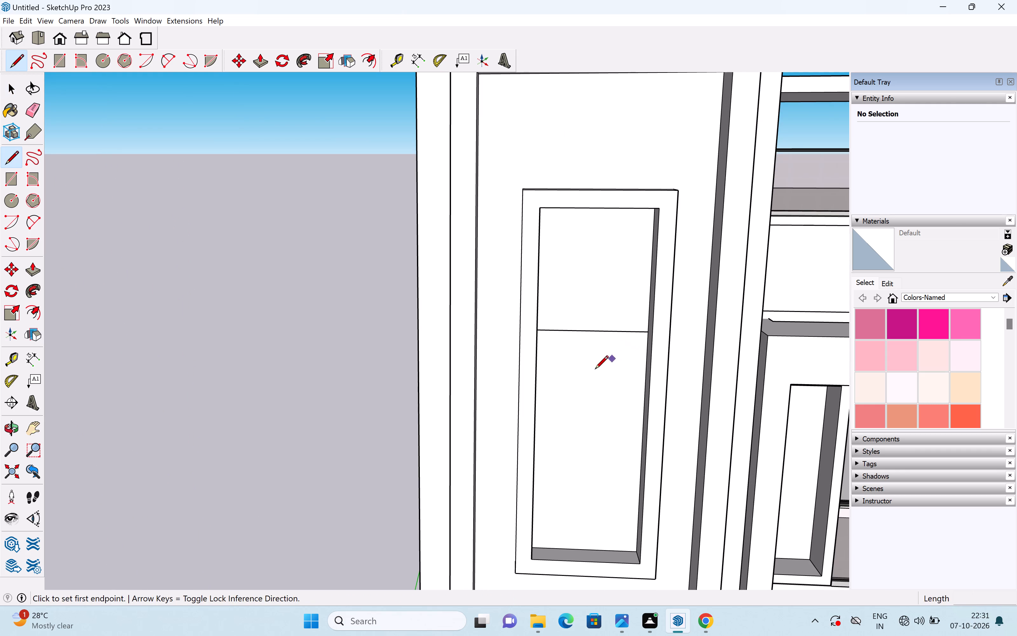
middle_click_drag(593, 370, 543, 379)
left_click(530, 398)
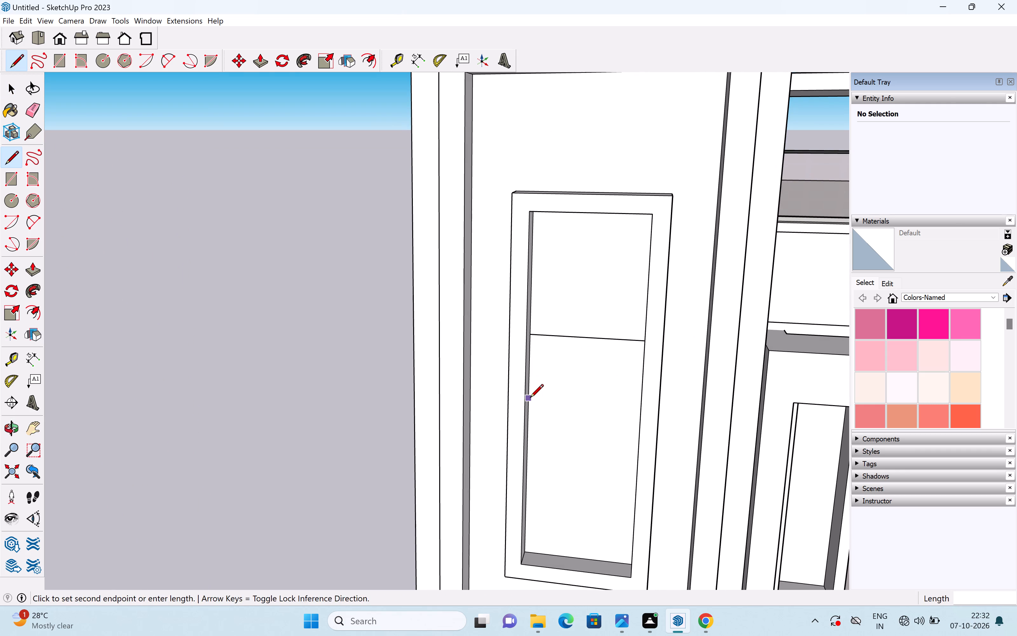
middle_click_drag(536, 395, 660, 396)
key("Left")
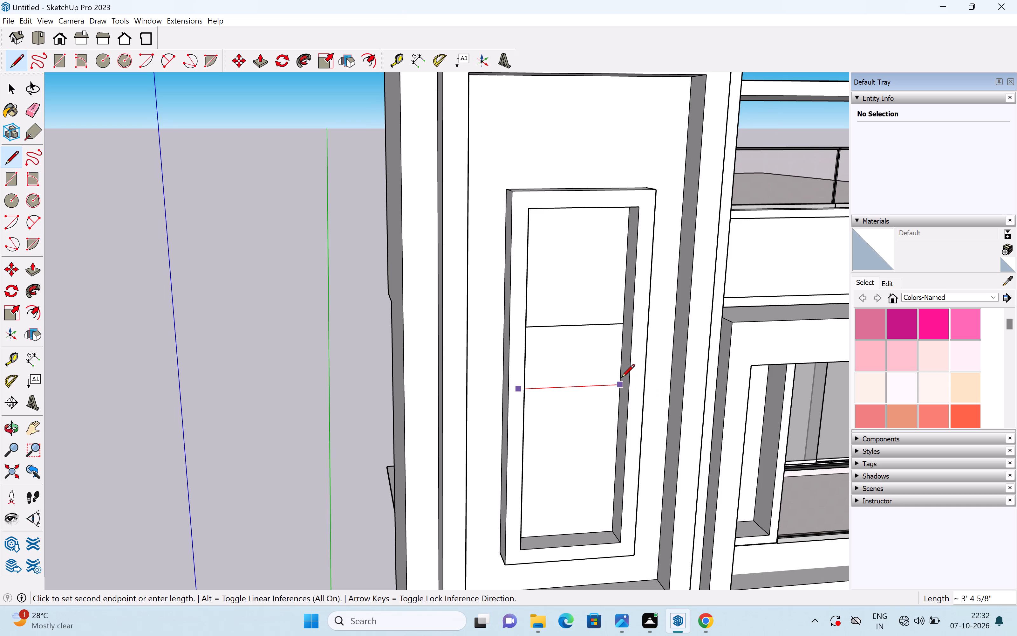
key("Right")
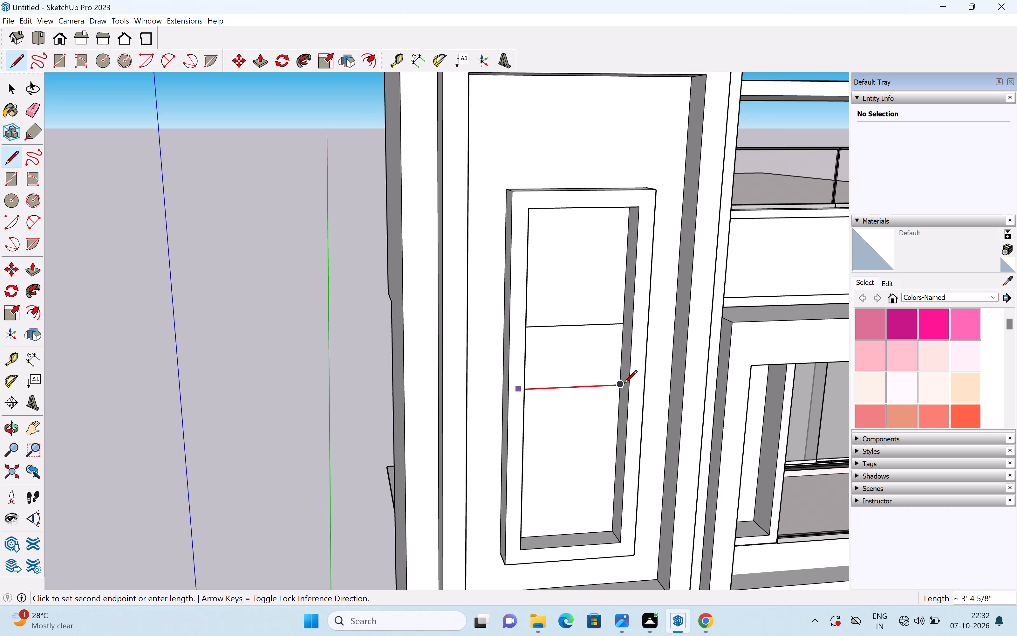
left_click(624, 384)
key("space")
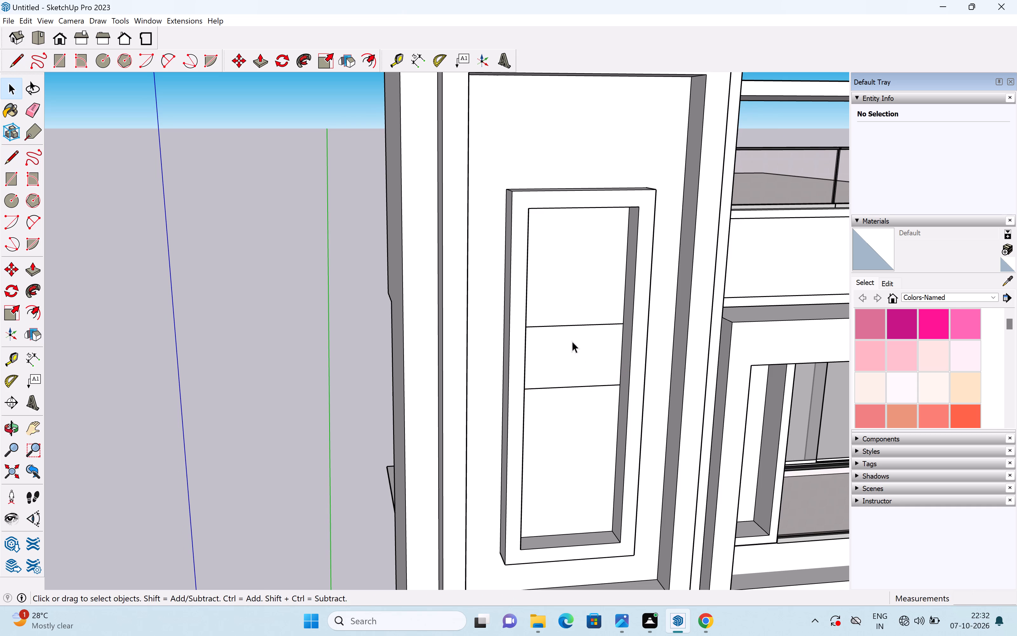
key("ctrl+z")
Draw a second red-axis line across the inner panel about two-thirds down, dividing it into three roughly equal sections.
scroll(567, 353, "down", 1)
middle_click_drag(564, 352, 522, 319)
scroll(564, 351, "up", 1)
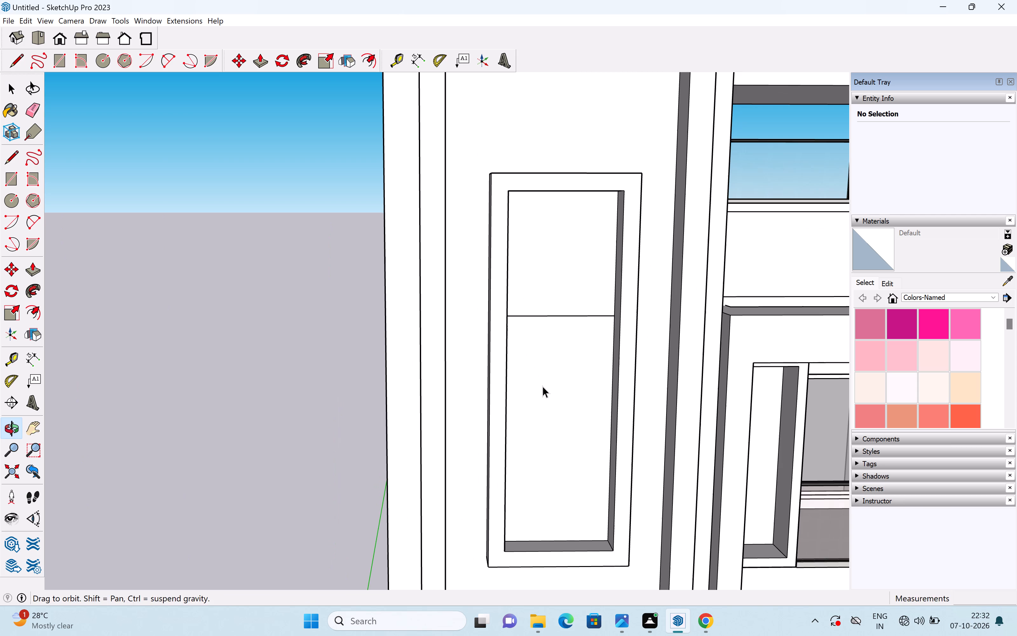
key("l")
scroll(538, 405, "up", 3)
middle_click_drag(510, 408, 505, 411)
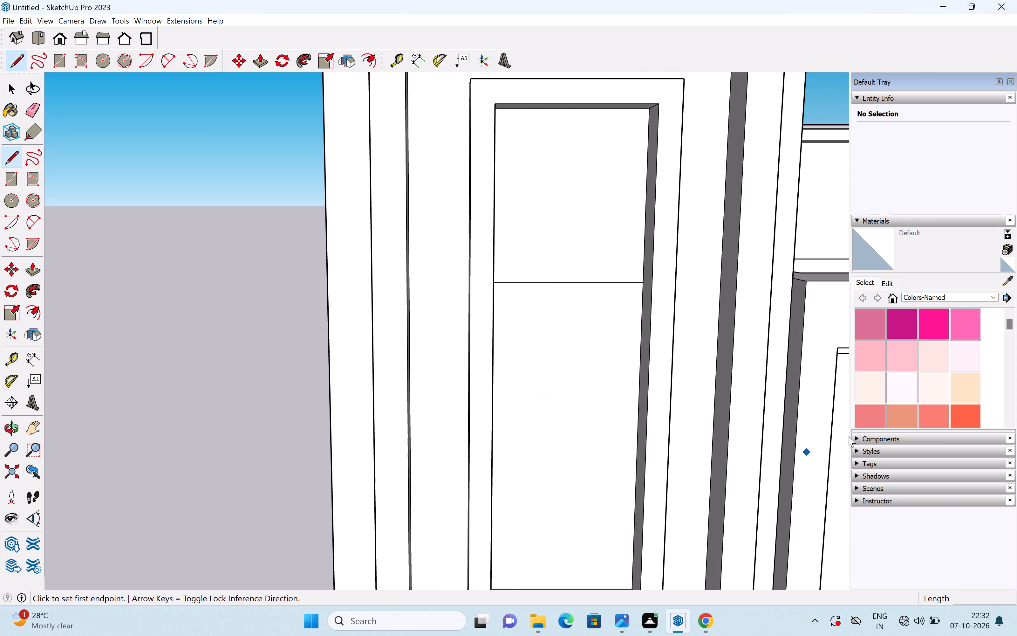
middle_click_drag(589, 351, 512, 367)
scroll(512, 367, "up", 1)
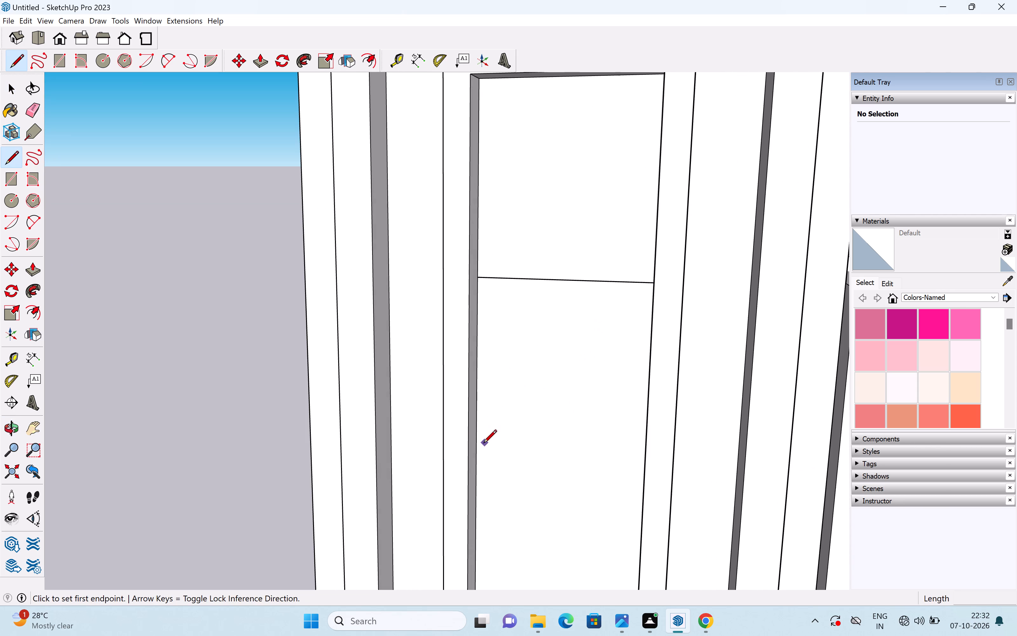
left_click(478, 455)
scroll(499, 440, "down", 4)
middle_click_drag(508, 443, 576, 452)
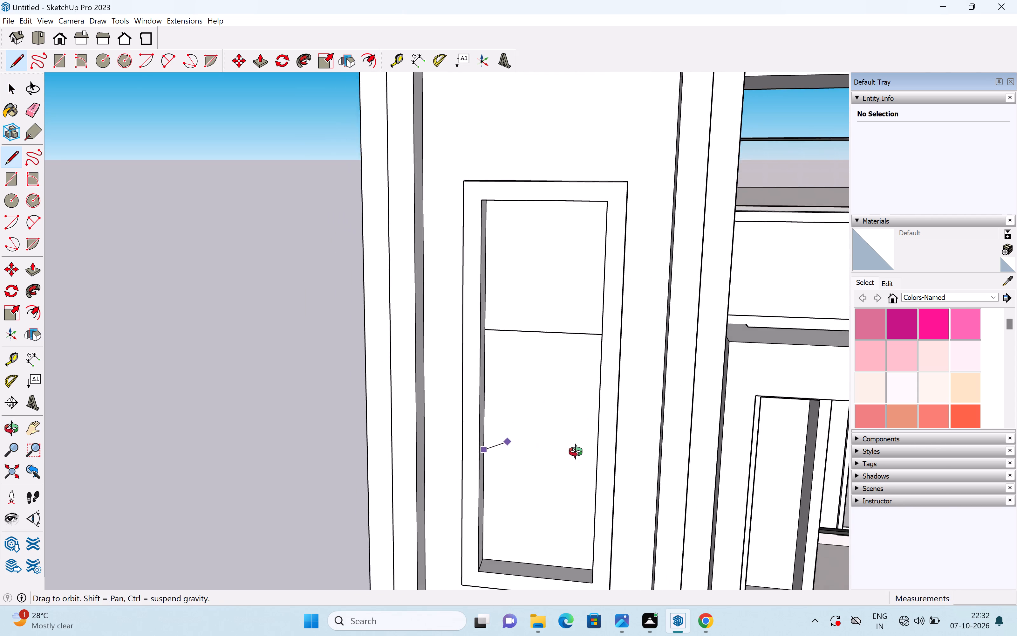
middle_click_drag(576, 452, 611, 443)
key("Right")
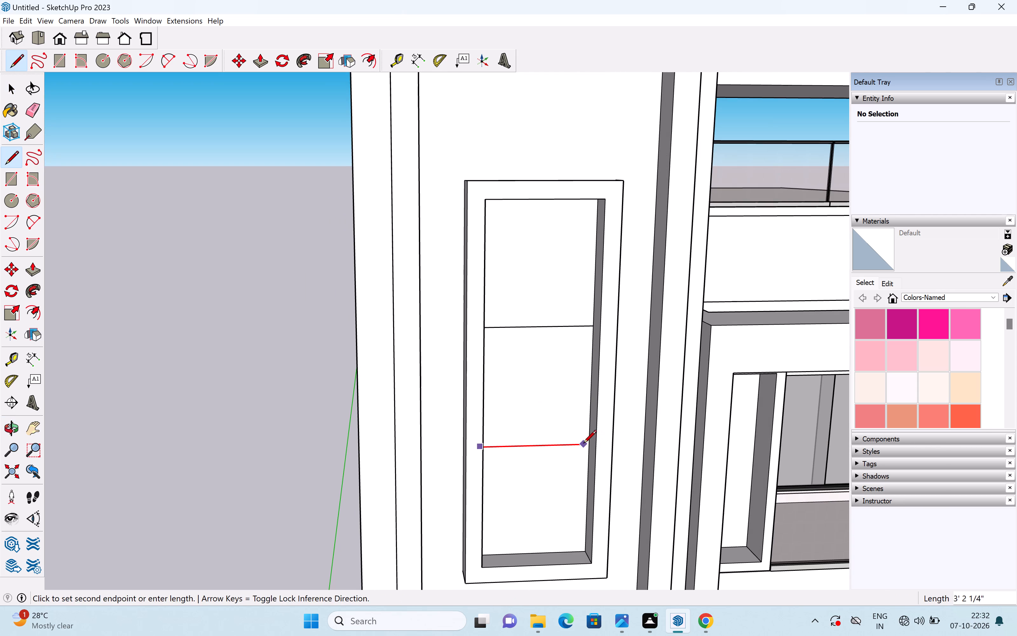
left_click(590, 446)
key("space")
Copy the first-floor balcony window to the open space beside the tower, on the side away from the balcony.
scroll(502, 269, "down", 2)
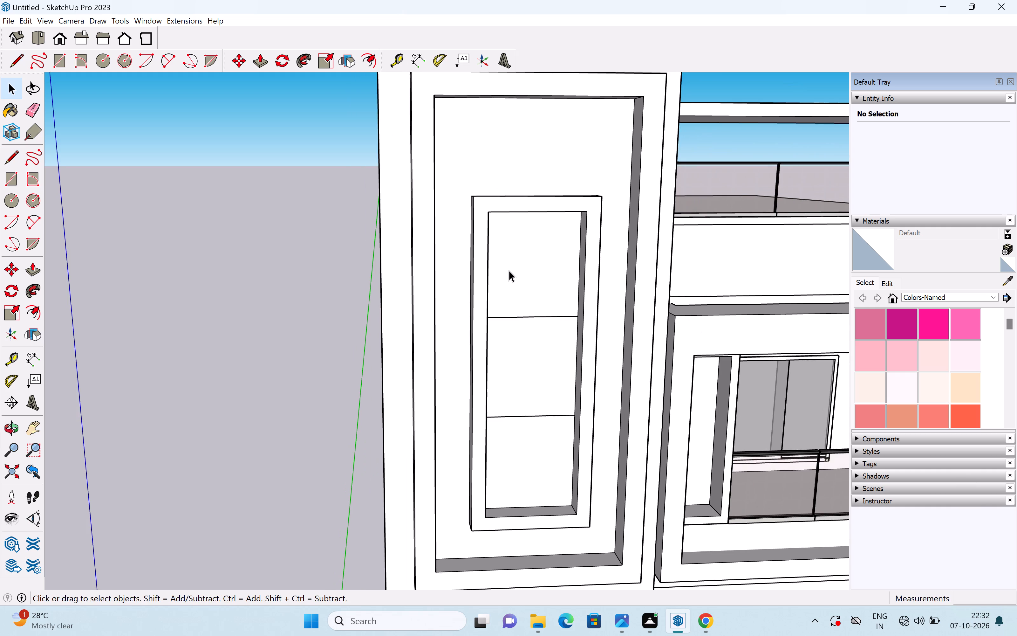
middle_click_drag(509, 270, 473, 258)
scroll(486, 253, "down", 4)
left_click(706, 382)
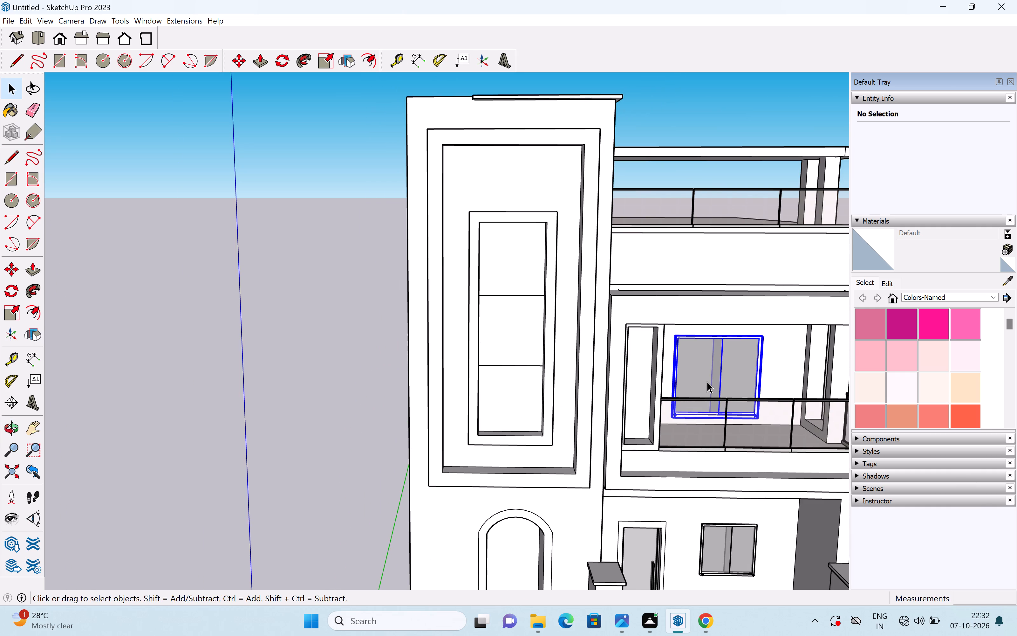
key("m")
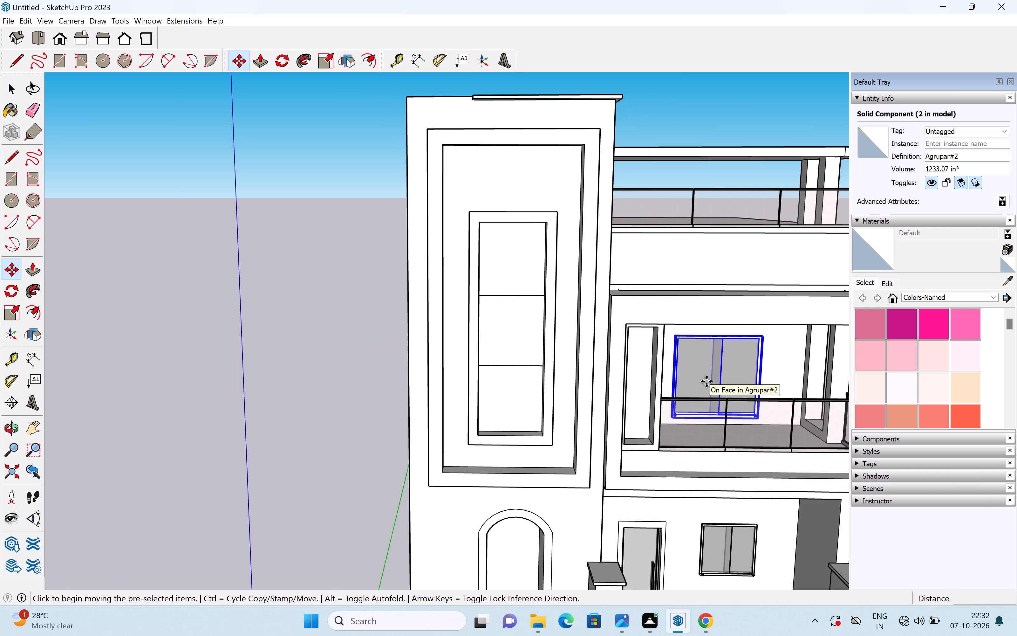
left_click_drag(706, 381, 683, 370)
scroll(510, 271, "up", 6)
scroll(511, 274, "down", 9)
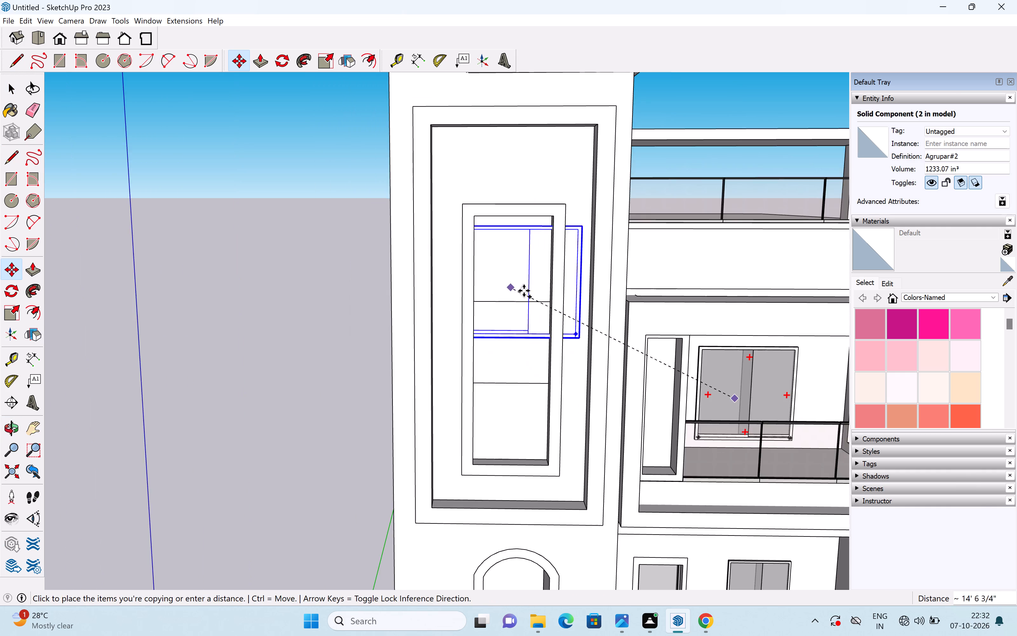
scroll(524, 291, "down", 4)
middle_click_drag(410, 334, 537, 298, "shift")
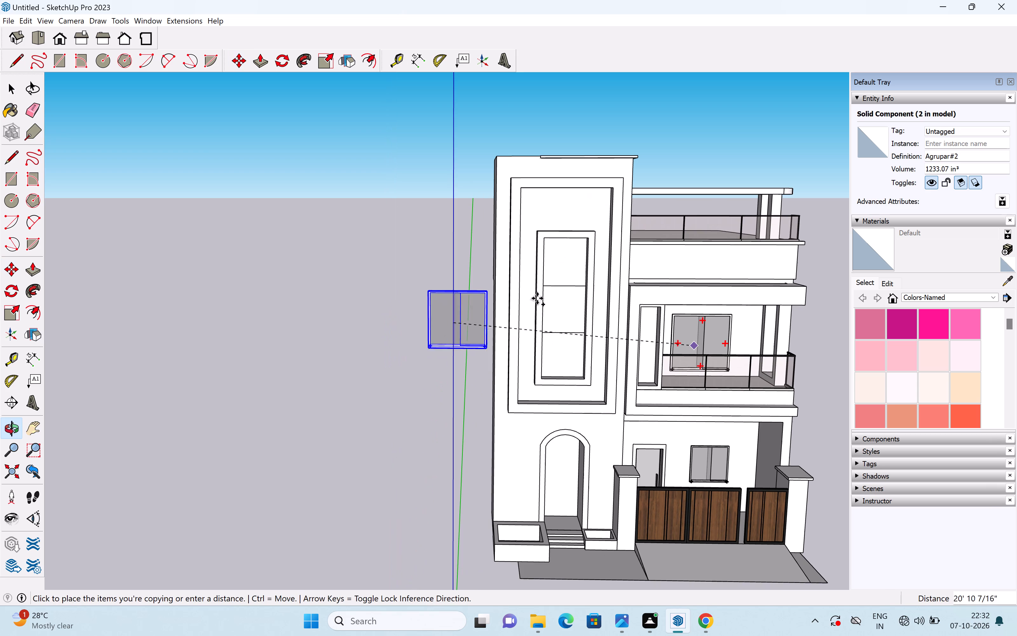
left_click(409, 356)
key("space")
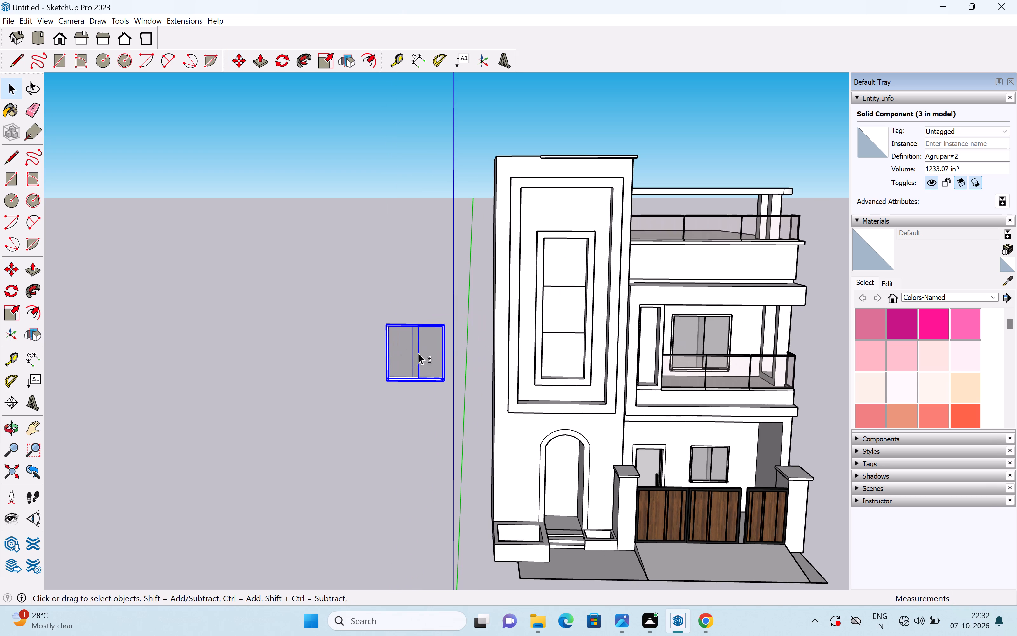
Scale the copied window narrower along its width from the side farther from the tower.
middle_click_drag(418, 353, 517, 328, "shift")
scroll(498, 328, "up", 4)
key("s")
scroll(504, 319, "up", 2)
scroll(504, 319, "down", 1)
scroll(504, 319, "up", 2)
middle_click_drag(471, 332, 479, 334)
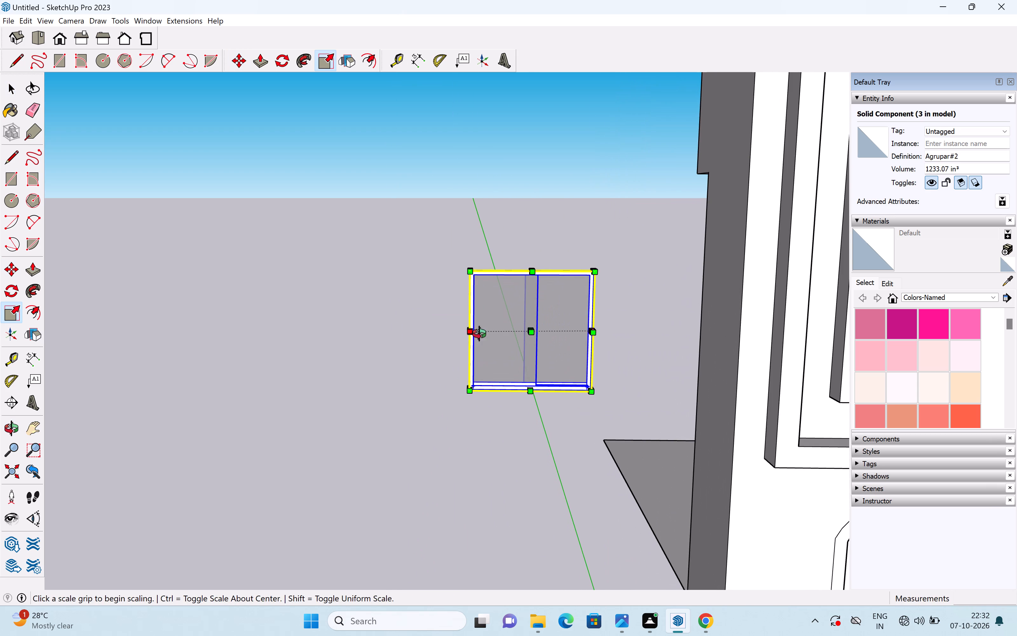
middle_click_drag(479, 334, 567, 339)
scroll(486, 341, "up", 8)
left_click_drag(479, 320, 519, 320)
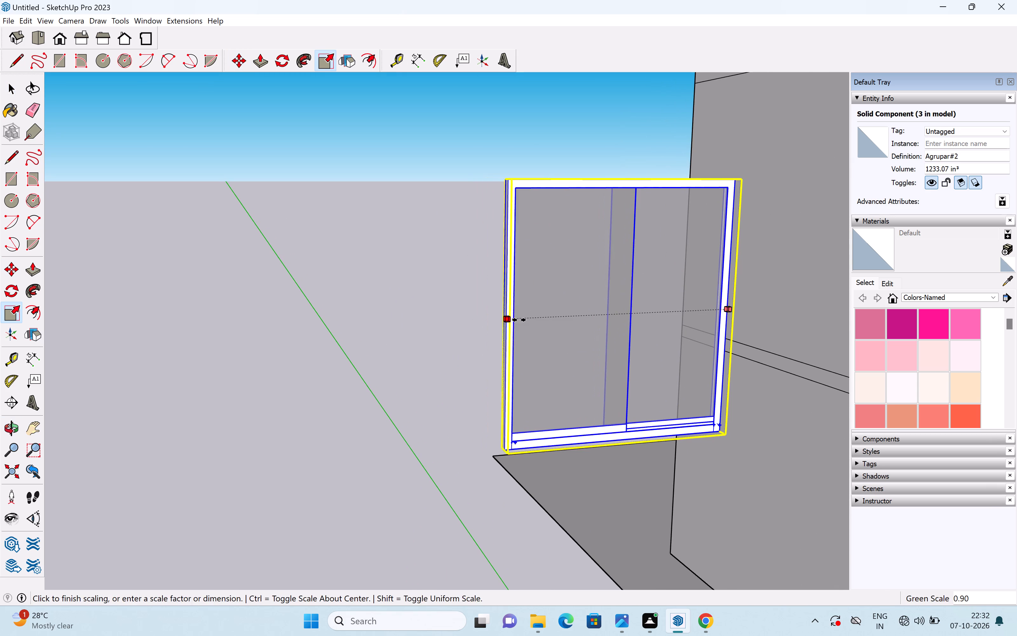
left_click_drag(519, 320, 537, 320)
Scale the copied window down in height from its top edge, keeping its base in place.
middle_click_drag(649, 300, 470, 309)
scroll(612, 316, "down", 5)
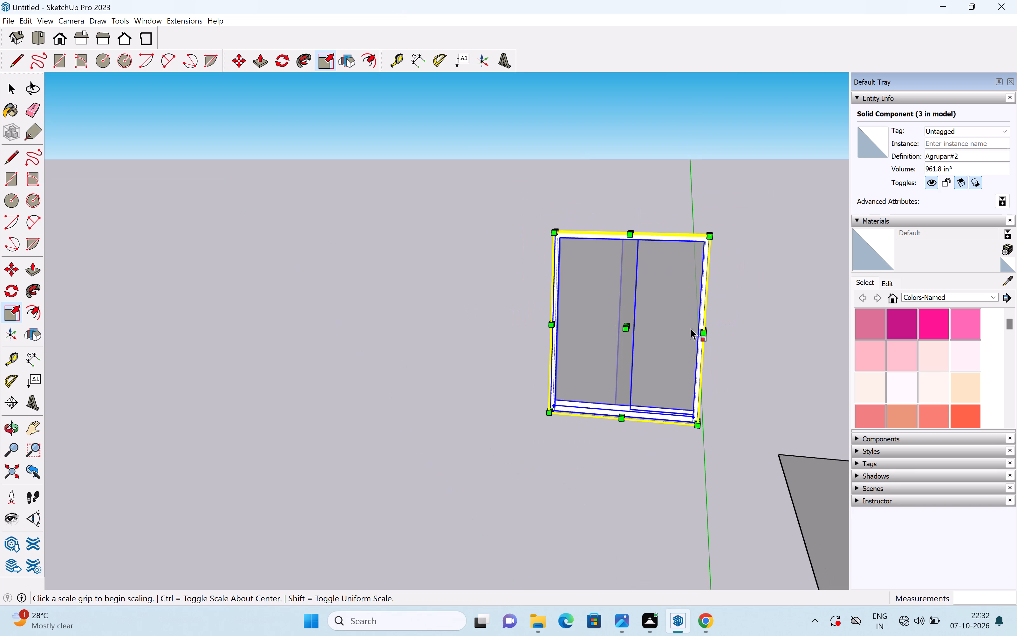
middle_click_drag(691, 328, 606, 342)
scroll(606, 342, "up", 1)
scroll(633, 232, "up", 3)
left_click_drag(611, 231, 617, 290)
Scale the copied window narrower again from the side nearer the tower, making it taller than it is wide.
left_click_drag(722, 426, 693, 422)
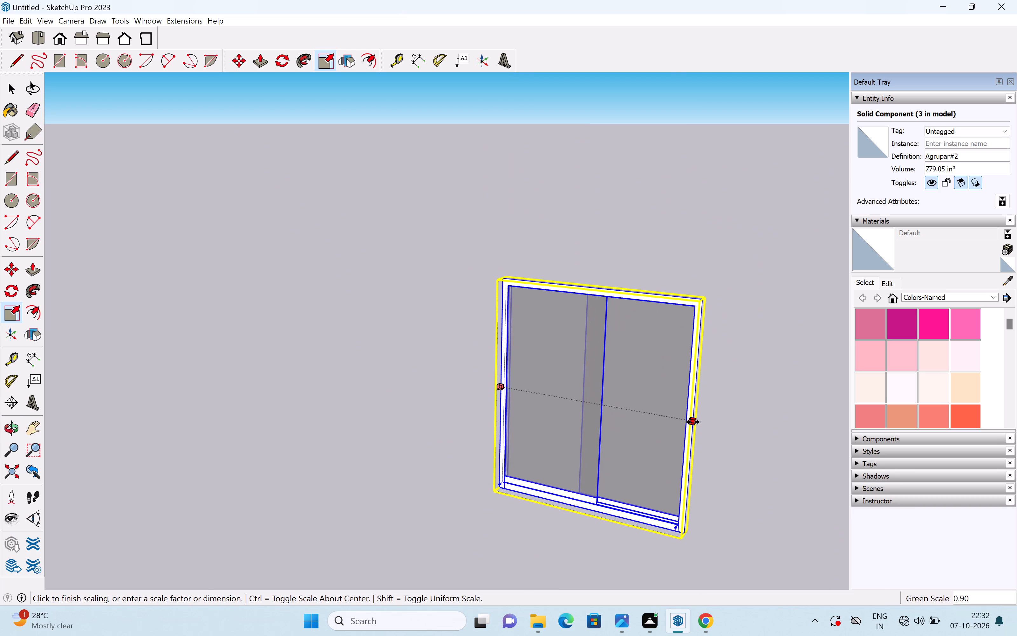
left_click_drag(693, 422, 650, 409)
scroll(650, 411, "down", 6)
middle_click_drag(521, 459, 637, 431)
key("space")
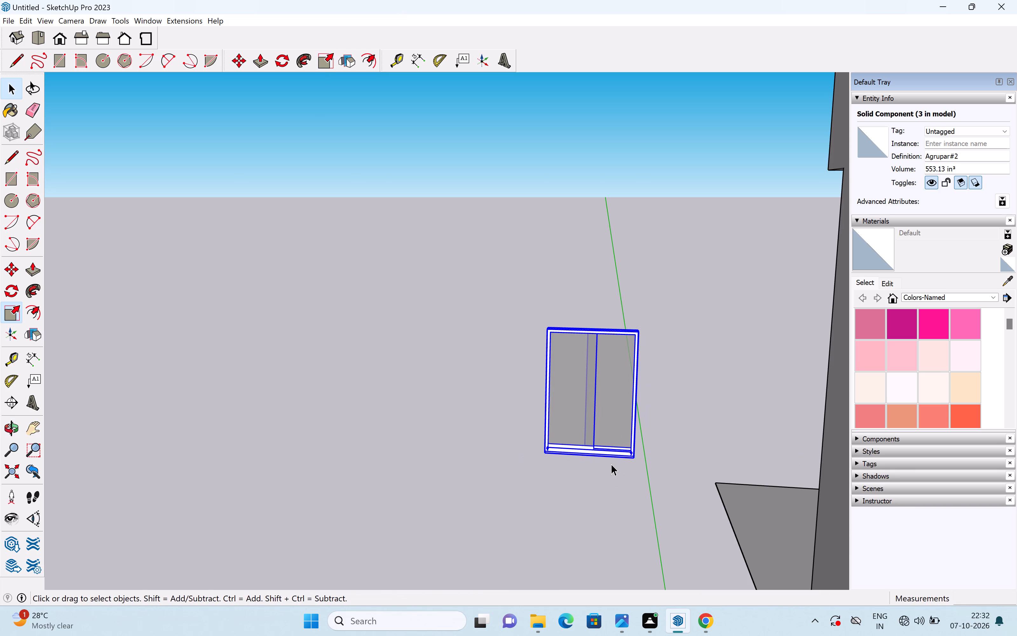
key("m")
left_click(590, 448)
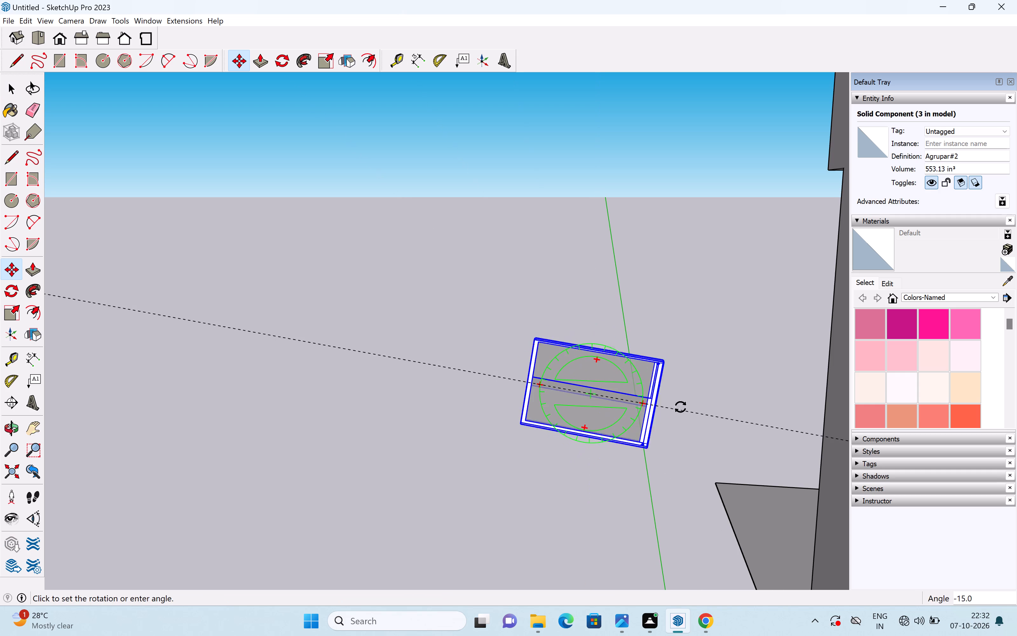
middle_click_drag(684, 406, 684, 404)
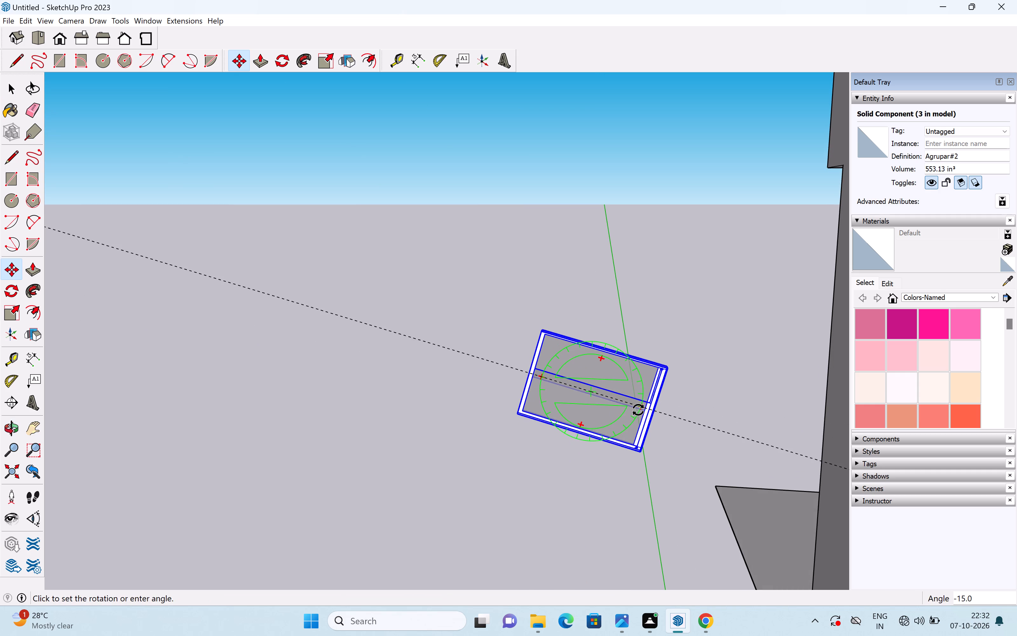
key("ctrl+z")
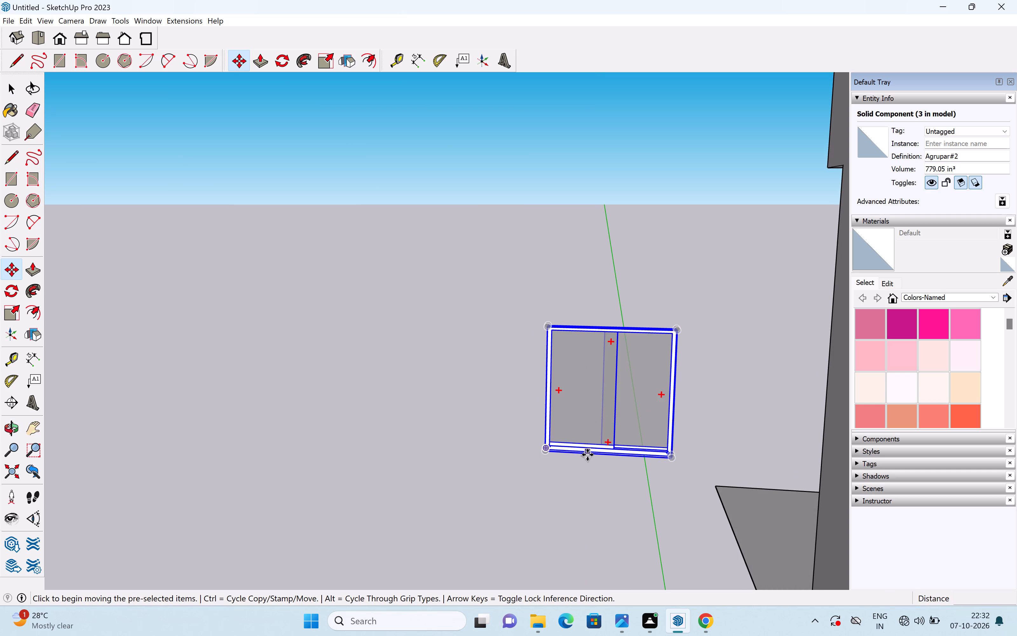
Move the resized window by its bottom corner farther out into the open space beside the tower.
key("space")
left_click(576, 472)
left_click(608, 437)
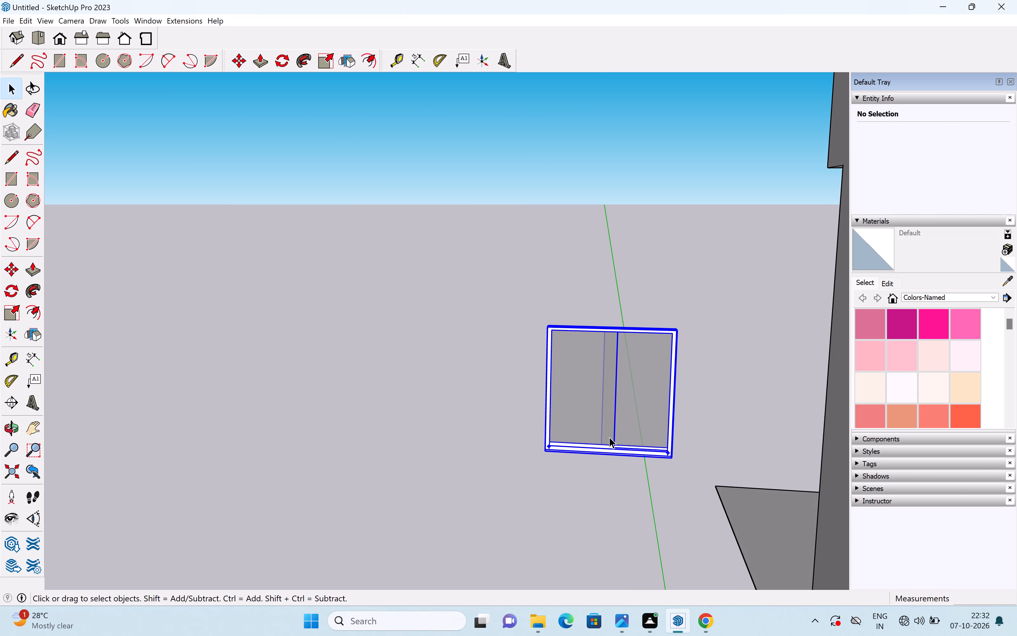
key("m")
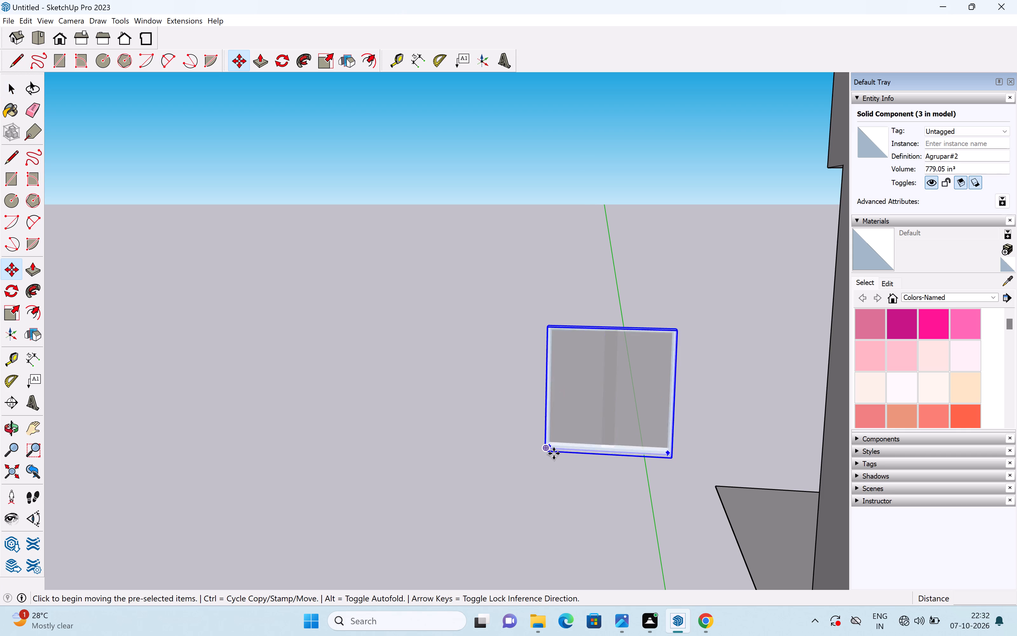
left_click(544, 450)
scroll(589, 430, "down", 7)
scroll(664, 418, "down", 4)
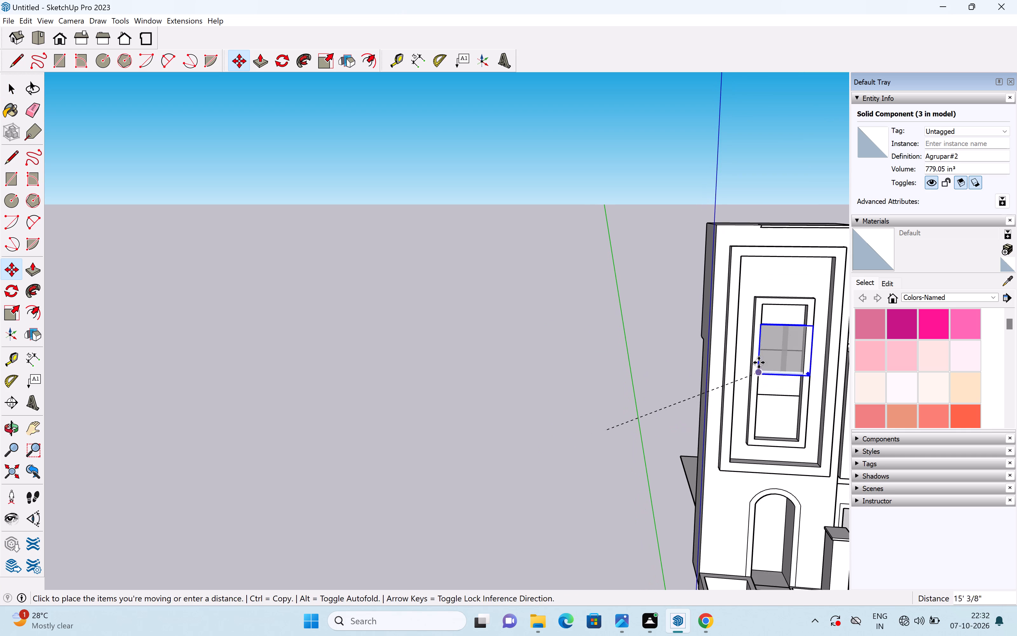
scroll(768, 328, "up", 6)
left_click(439, 434)
Scale the freestanding window narrower along its width from the side nearer the tower.
key("space")
scroll(491, 418, "up", 3)
key("s")
scroll(487, 403, "up", 7)
middle_click_drag(502, 410, 404, 433)
scroll(471, 438, "up", 3)
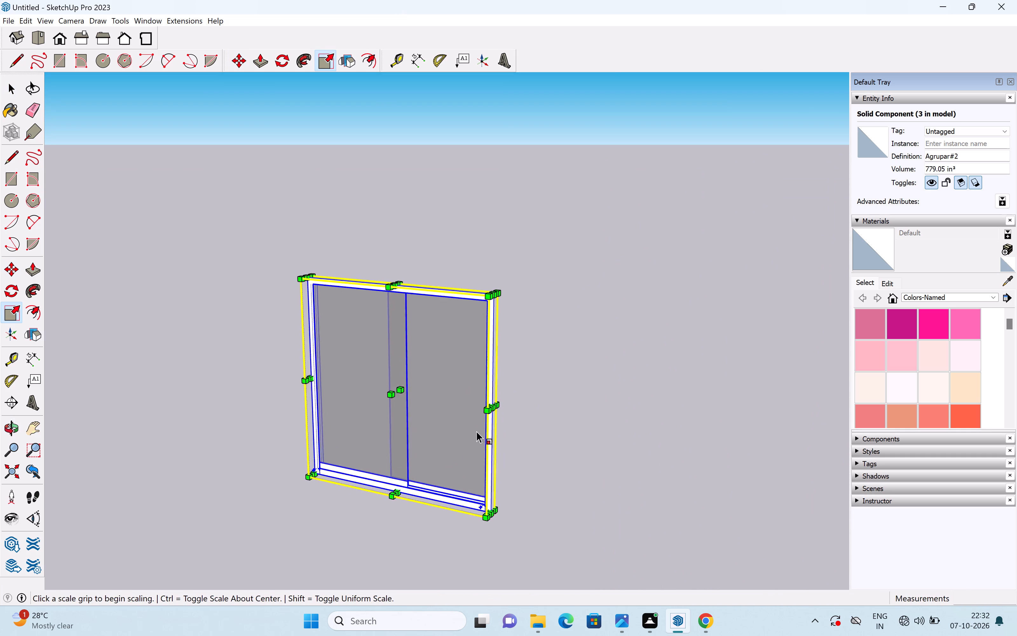
scroll(476, 431, "up", 1)
left_click_drag(493, 403, 446, 385)
Scale the window down in height from its top edge in two passes, the second by a factor of about 0.74.
scroll(490, 390, "down", 2)
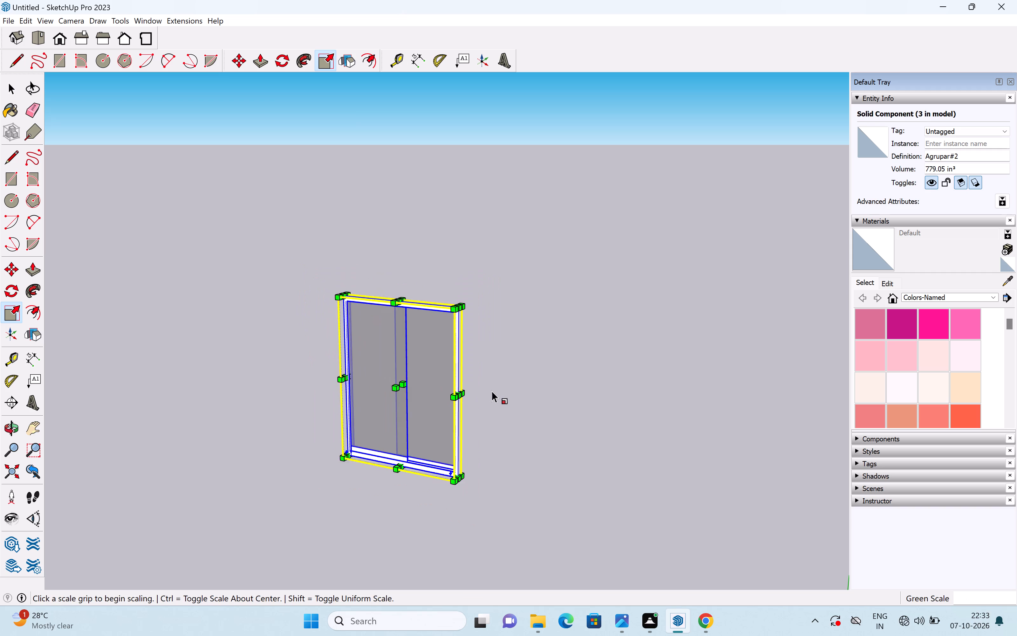
scroll(492, 391, "down", 3)
middle_click_drag(490, 391, 592, 384, "shift")
scroll(524, 332, "up", 6)
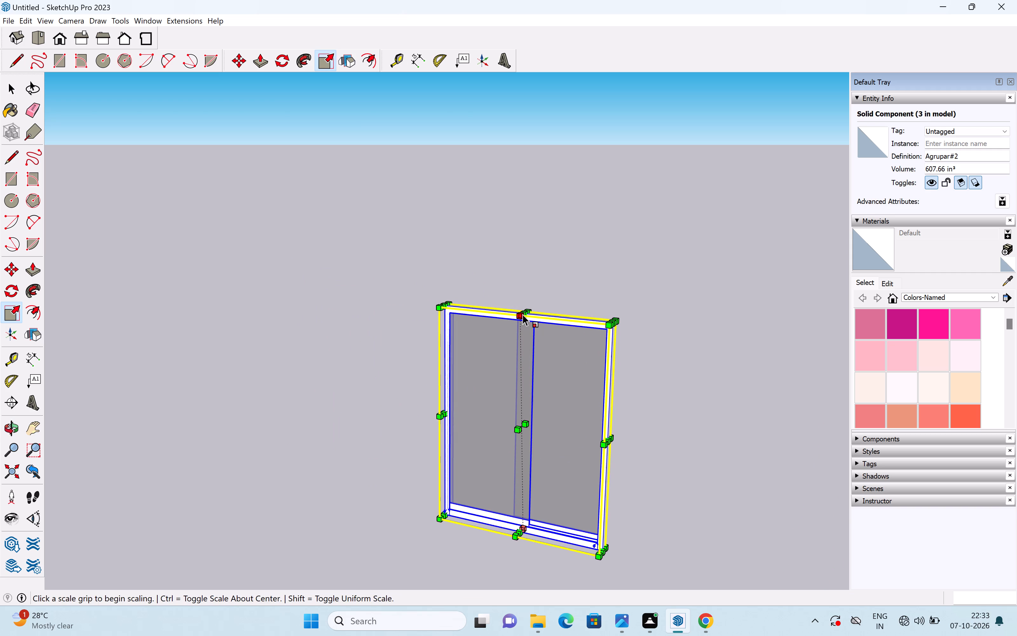
scroll(524, 318, "up", 4)
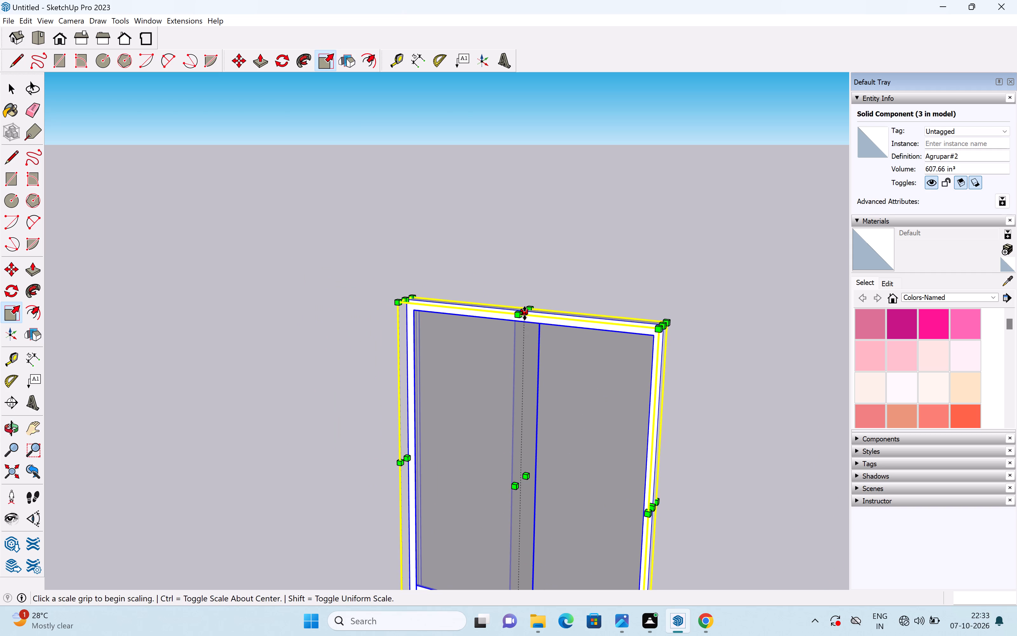
left_click_drag(525, 312, 524, 400)
scroll(529, 394, "down", 6)
scroll(535, 407, "up", 4)
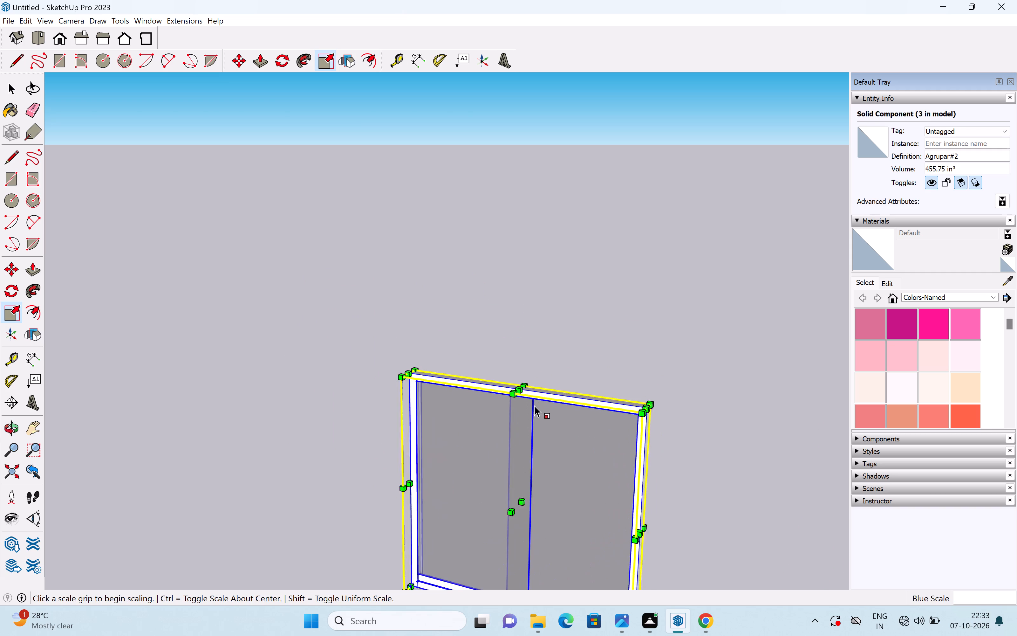
scroll(534, 405, "up", 2)
left_click_drag(519, 385, 528, 456)
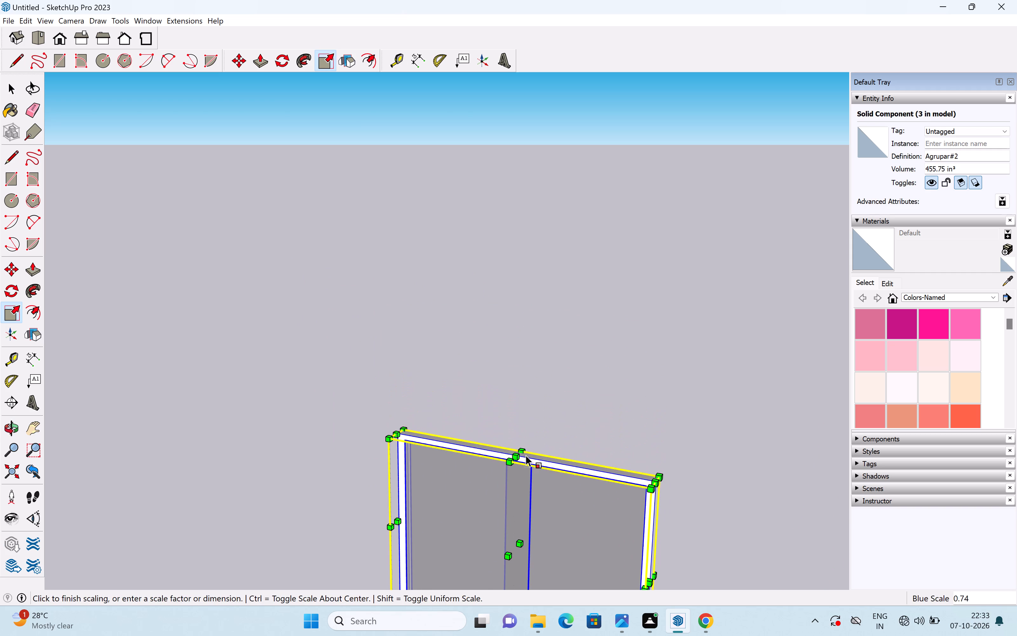
Scale the window narrower along its width by a factor of 0.50 from the side nearer the tower.
scroll(527, 419, "down", 3)
middle_click_drag(529, 419, 525, 338)
scroll(525, 338, "up", 1, "shift")
scroll(590, 439, "up", 3)
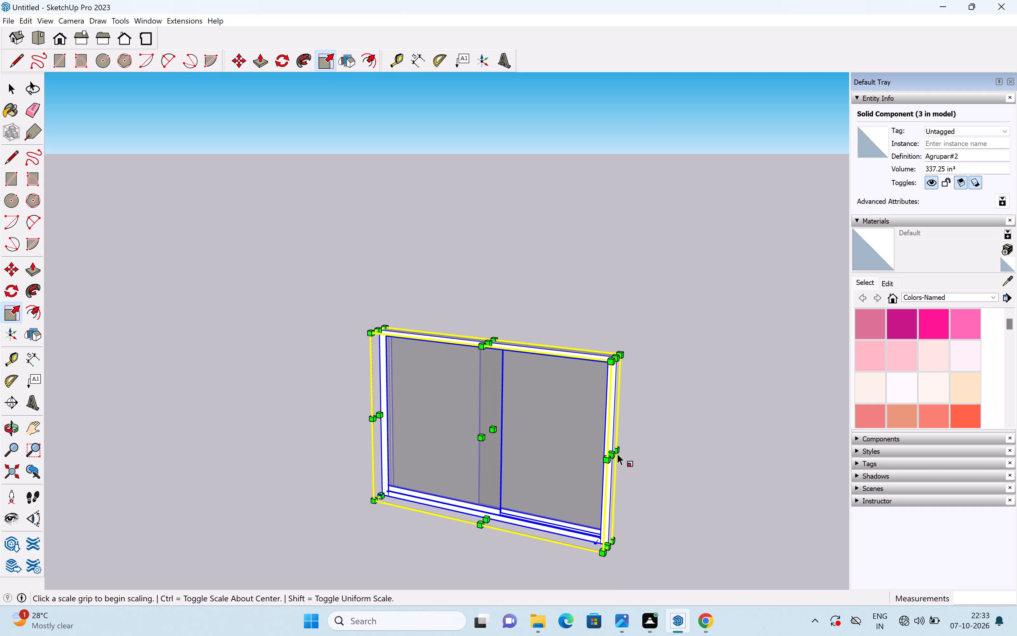
left_click_drag(612, 453, 492, 435)
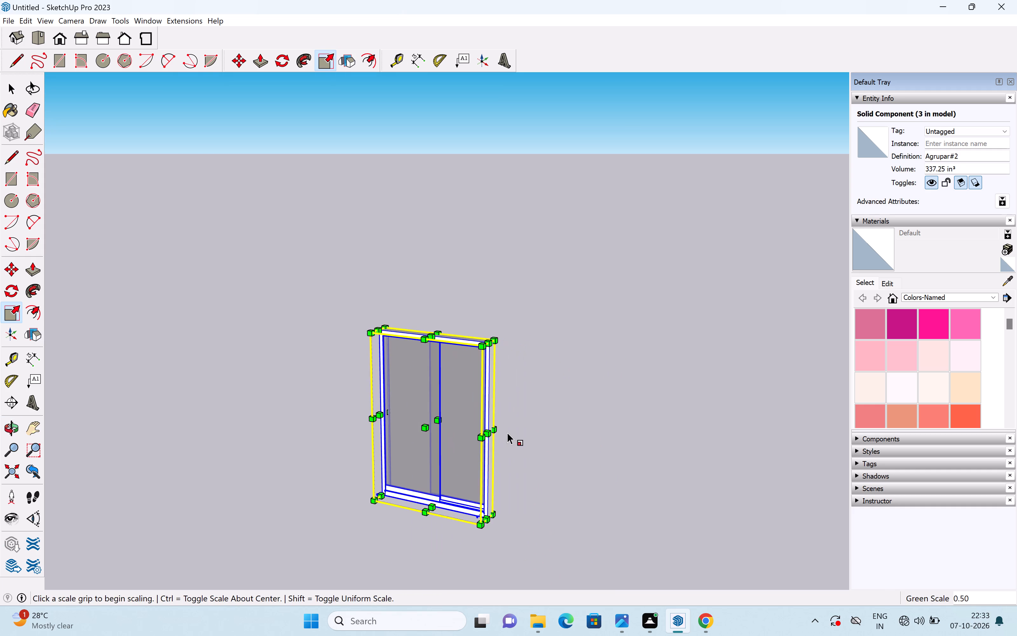
scroll(512, 435, "down", 5)
key("space")
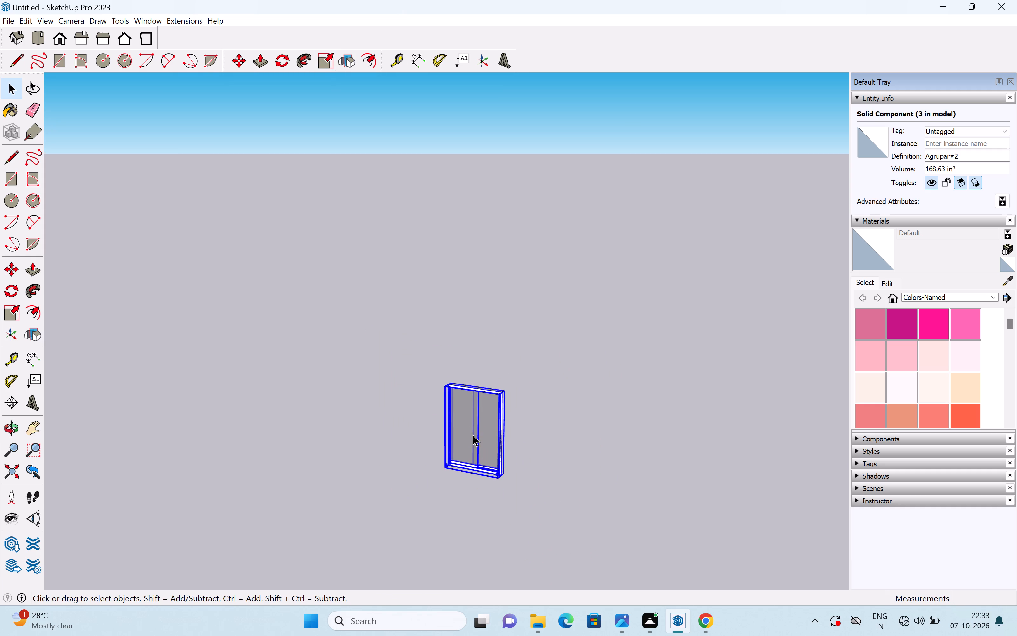
Move the small window into the tower's recessed three-part panel, against its outer jamb near the upper dividing line.
key("m")
left_click(446, 467)
scroll(476, 445, "down", 5)
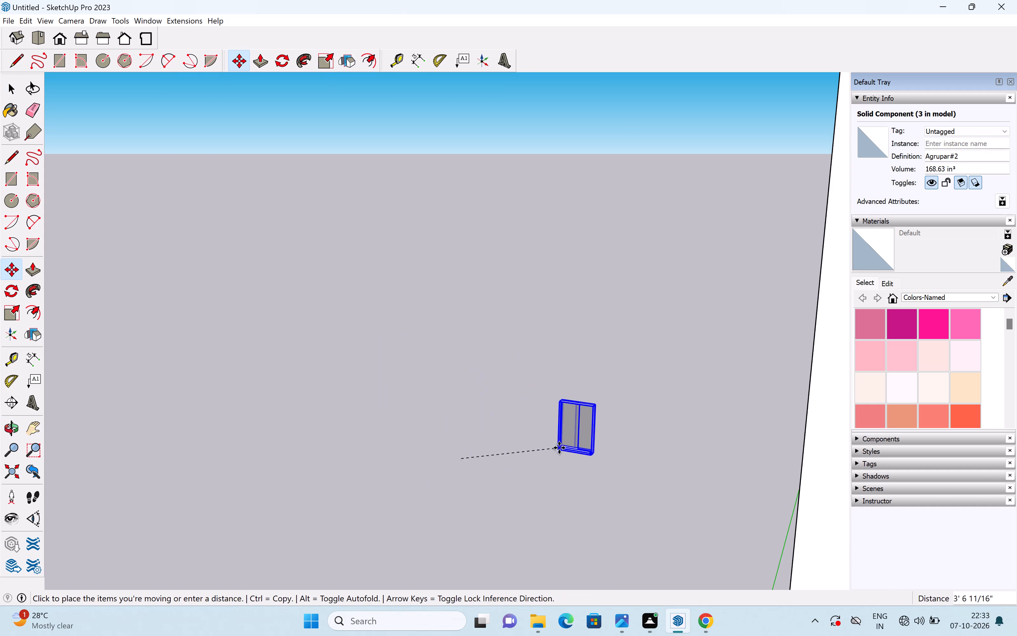
middle_click_drag(559, 445, 352, 414)
scroll(486, 393, "down", 2)
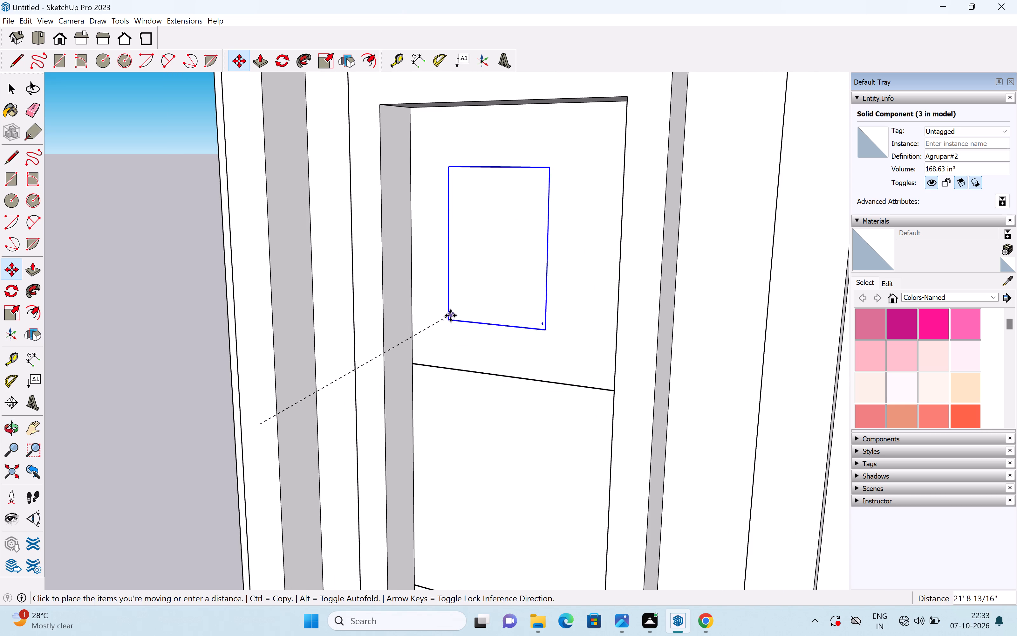
scroll(461, 337, "down", 5)
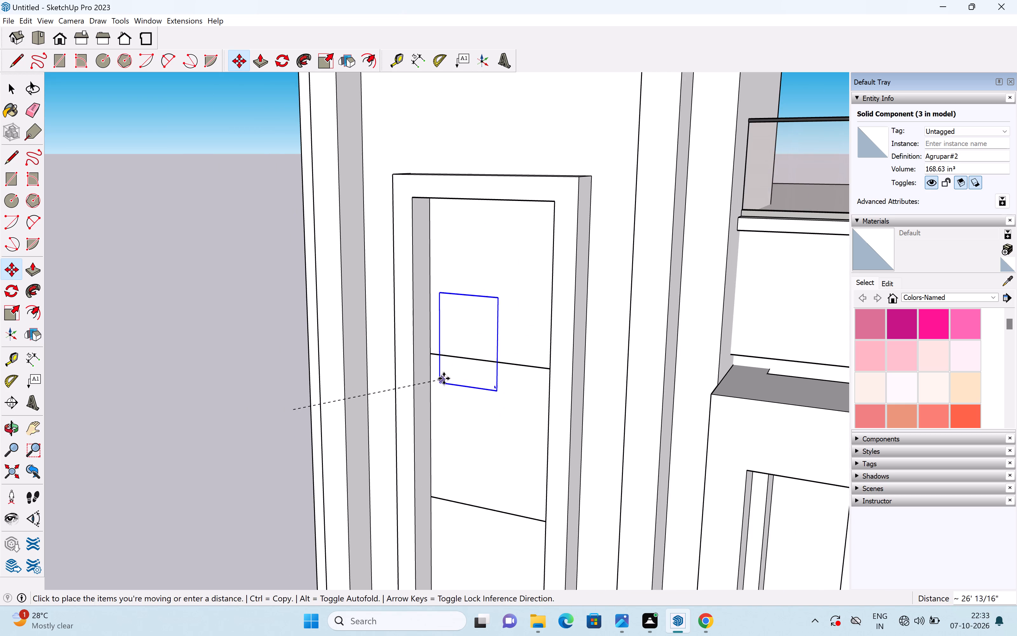
scroll(451, 375, "down", 4)
middle_click_drag(460, 369, 350, 393)
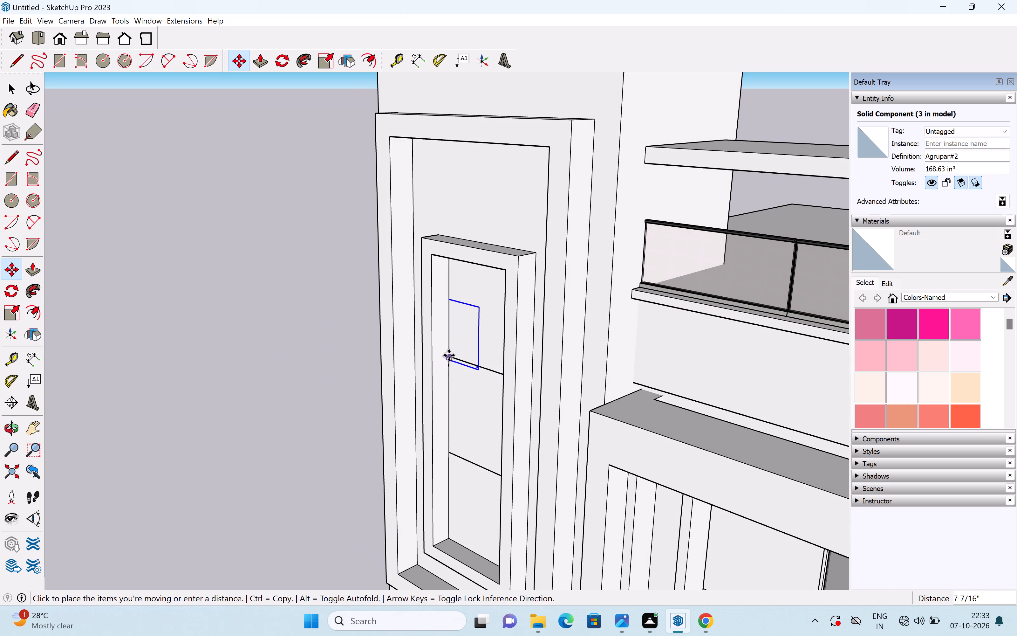
scroll(462, 375, "down", 4)
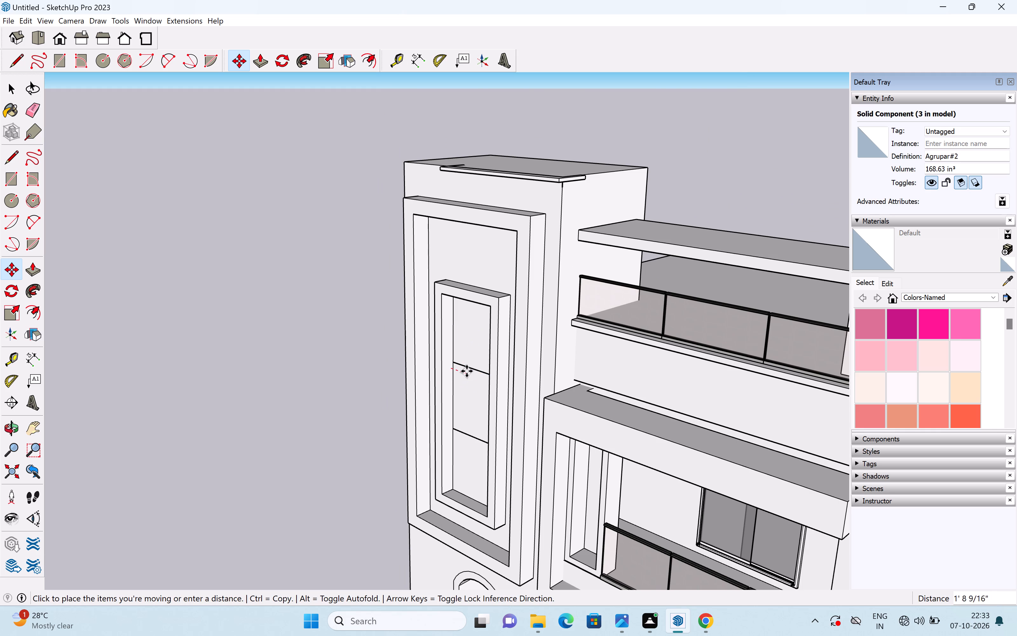
scroll(467, 371, "down", 5)
scroll(470, 371, "up", 8)
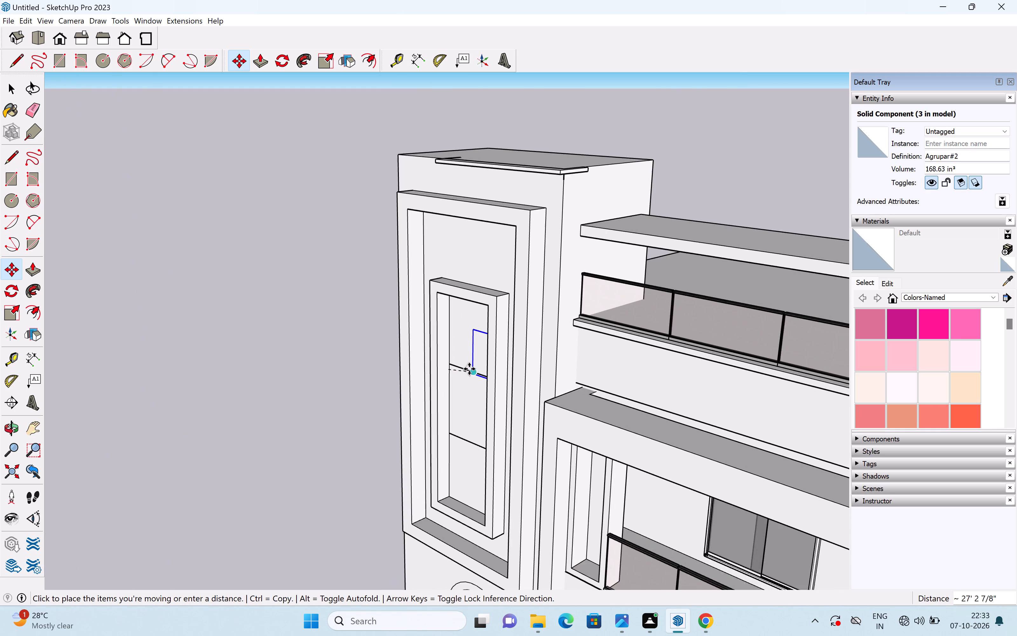
scroll(469, 369, "up", 3)
scroll(451, 377, "down", 4)
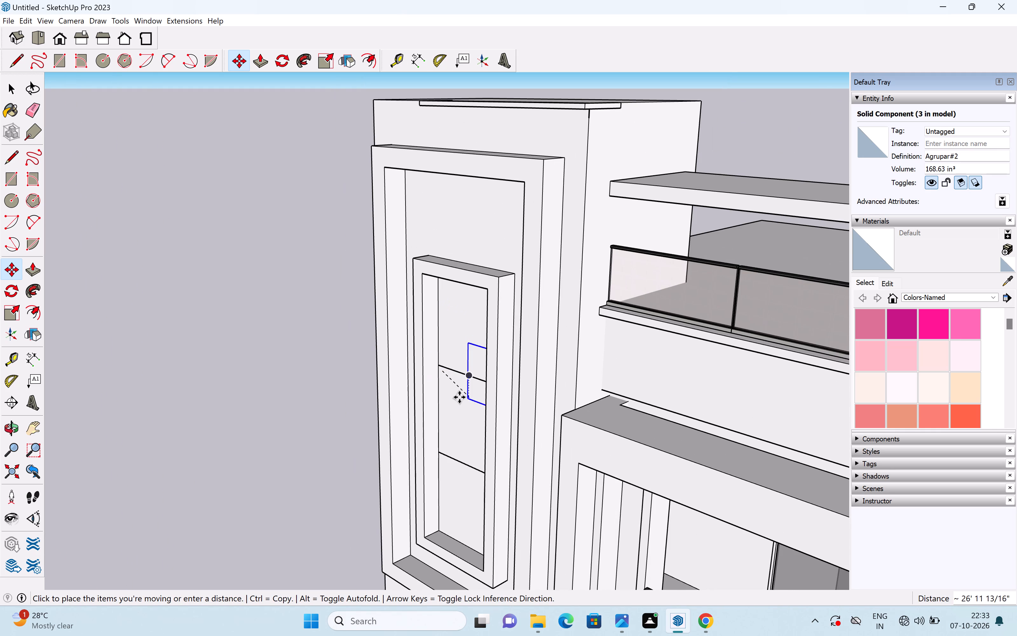
left_click(422, 410)
Move the window by its bottom back corner up onto the line dividing the recessed panel's top and middle sections.
scroll(446, 415, "up", 5)
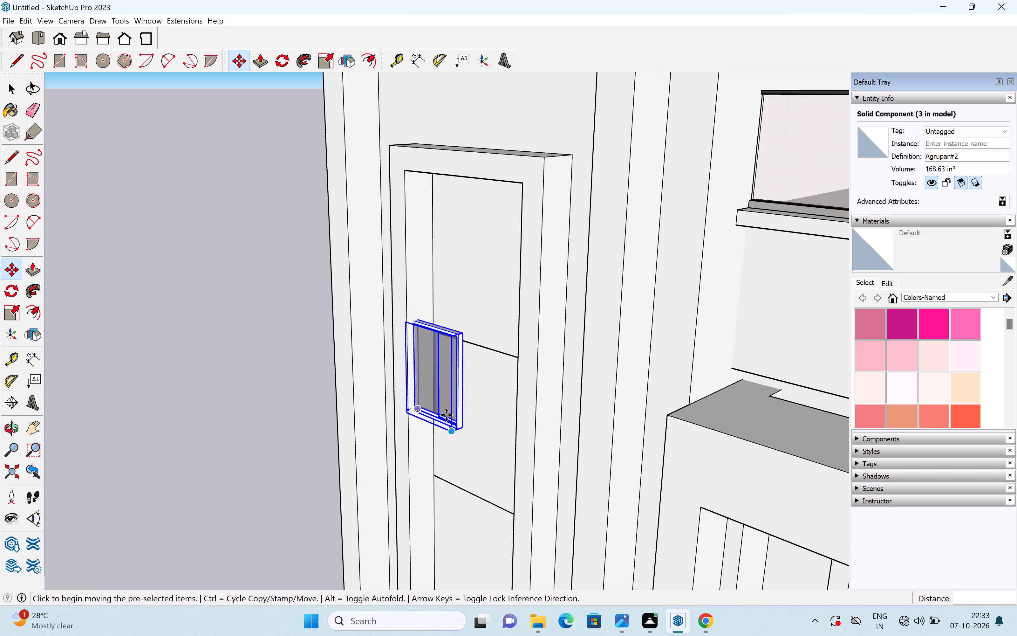
scroll(444, 410, "up", 7)
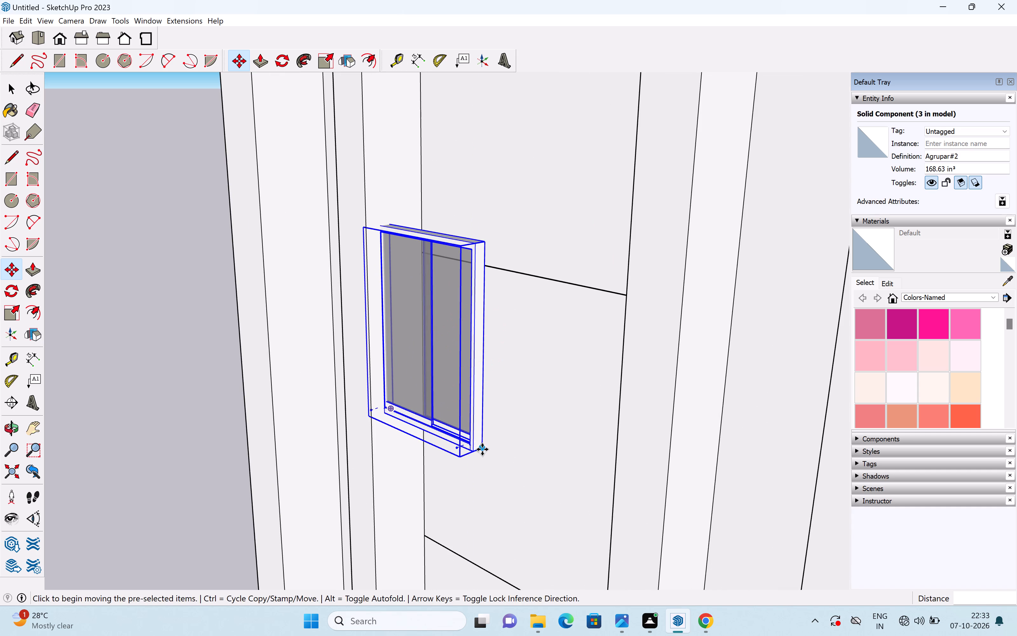
left_click(482, 449)
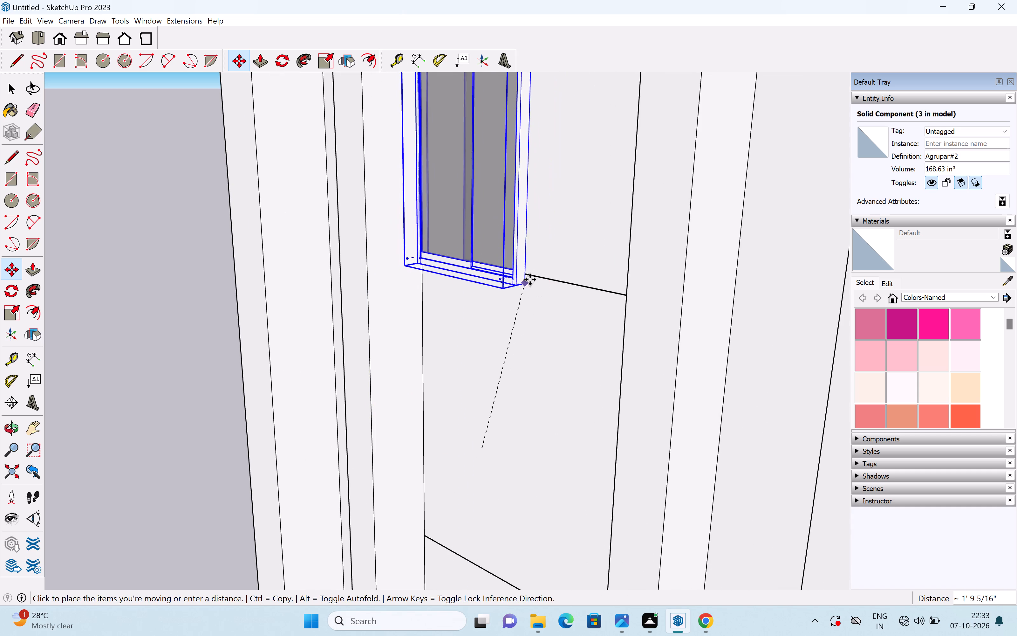
left_click(533, 276)
key("space")
Stretch the window's width by a factor of about 2.11 to the recessed panel's edge nearer the balcony.
middle_click_drag(480, 262, 633, 238)
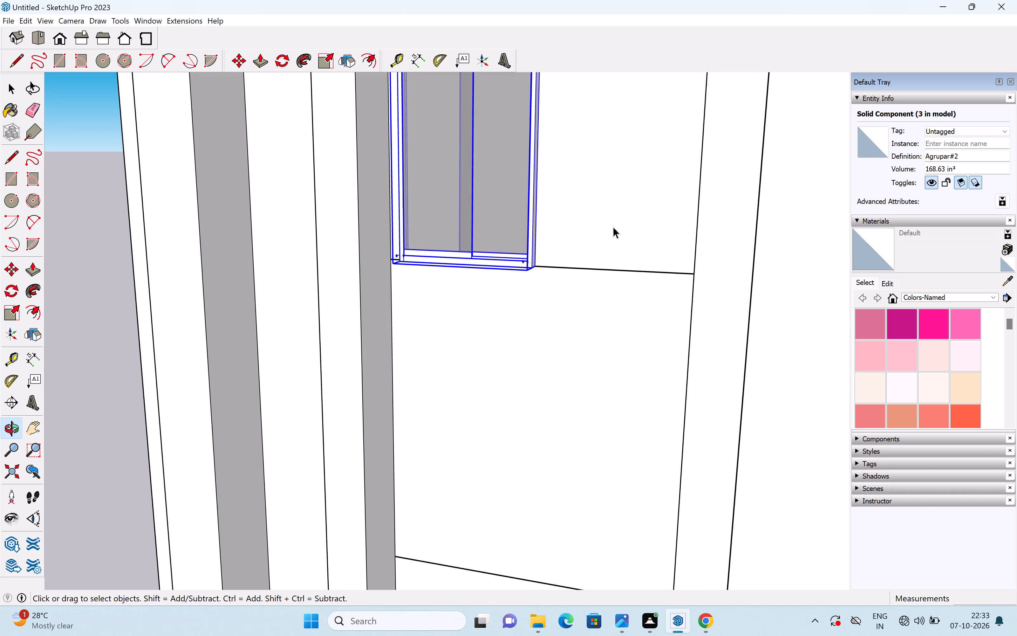
scroll(508, 216, "up", 2)
scroll(508, 216, "down", 4)
middle_click_drag(507, 216, 477, 385, "shift")
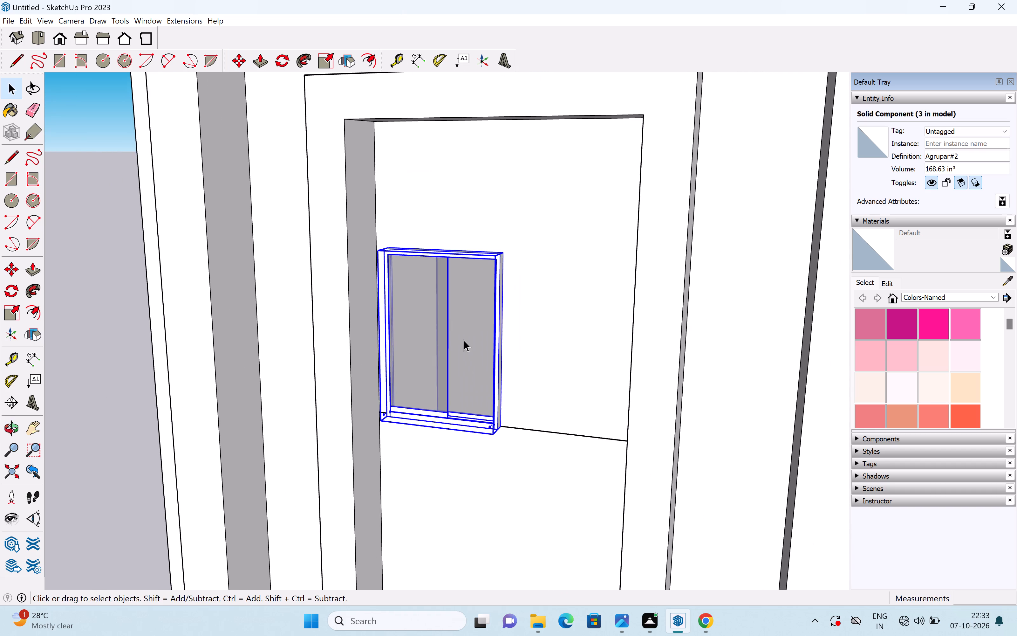
key("s")
scroll(492, 342, "up", 1)
middle_click_drag(492, 342, 442, 333)
scroll(442, 333, "up", 1)
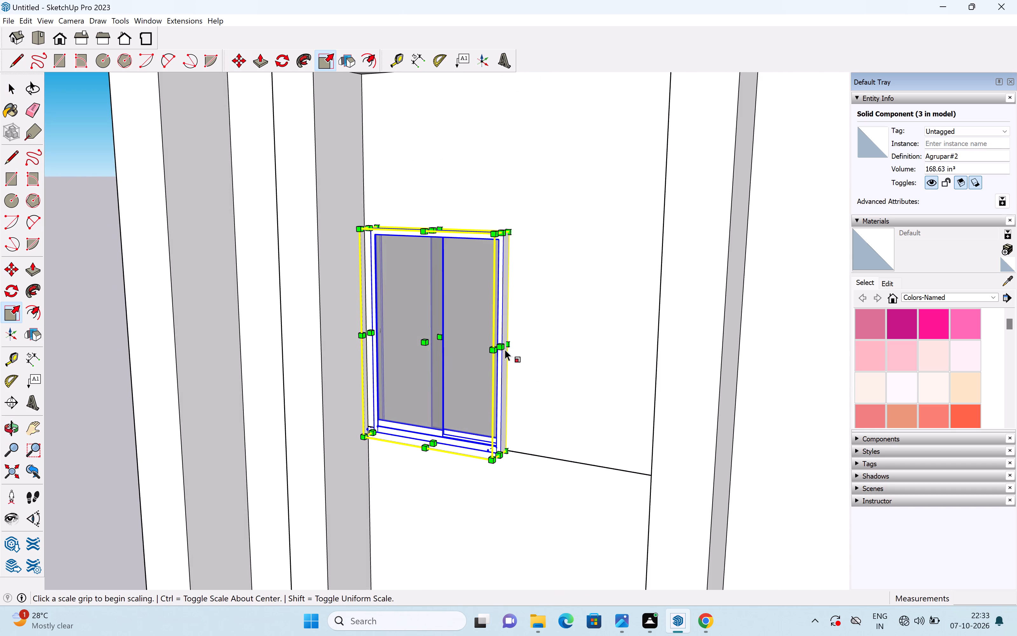
left_click_drag(501, 346, 655, 407)
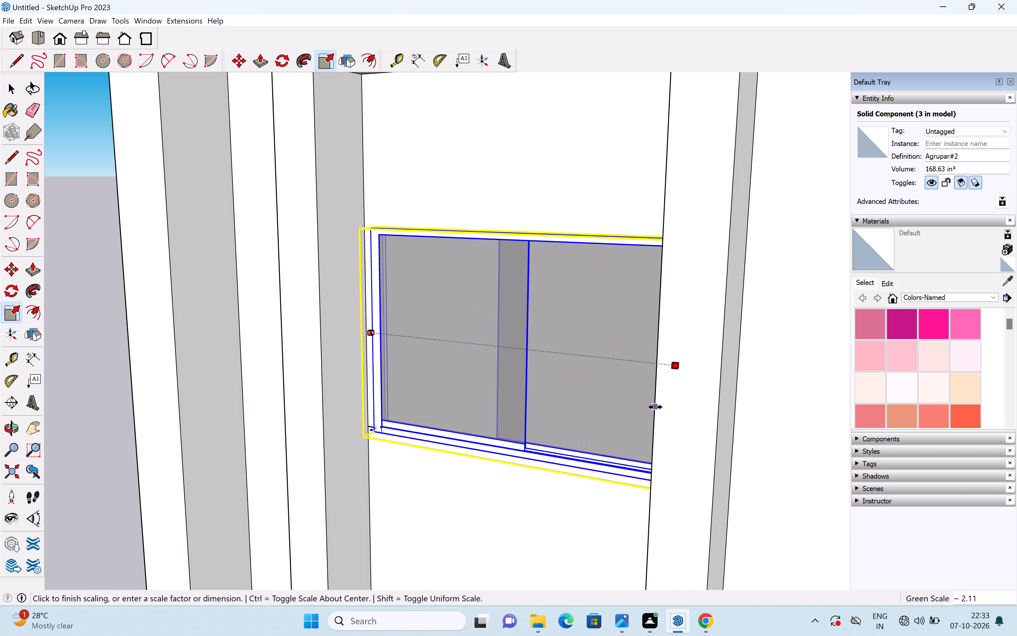
left_click_drag(655, 407, 654, 407)
Stretch the window's height upward from its top edge to fill the recessed panel's top section.
middle_click_drag(525, 269, 509, 413, "shift")
left_click_drag(496, 380, 496, 207)
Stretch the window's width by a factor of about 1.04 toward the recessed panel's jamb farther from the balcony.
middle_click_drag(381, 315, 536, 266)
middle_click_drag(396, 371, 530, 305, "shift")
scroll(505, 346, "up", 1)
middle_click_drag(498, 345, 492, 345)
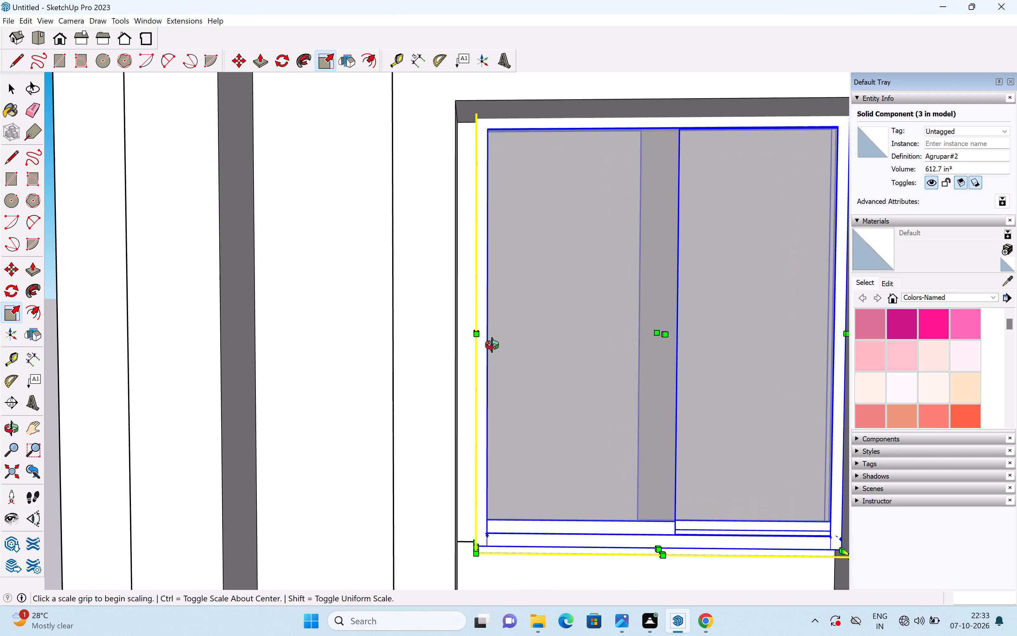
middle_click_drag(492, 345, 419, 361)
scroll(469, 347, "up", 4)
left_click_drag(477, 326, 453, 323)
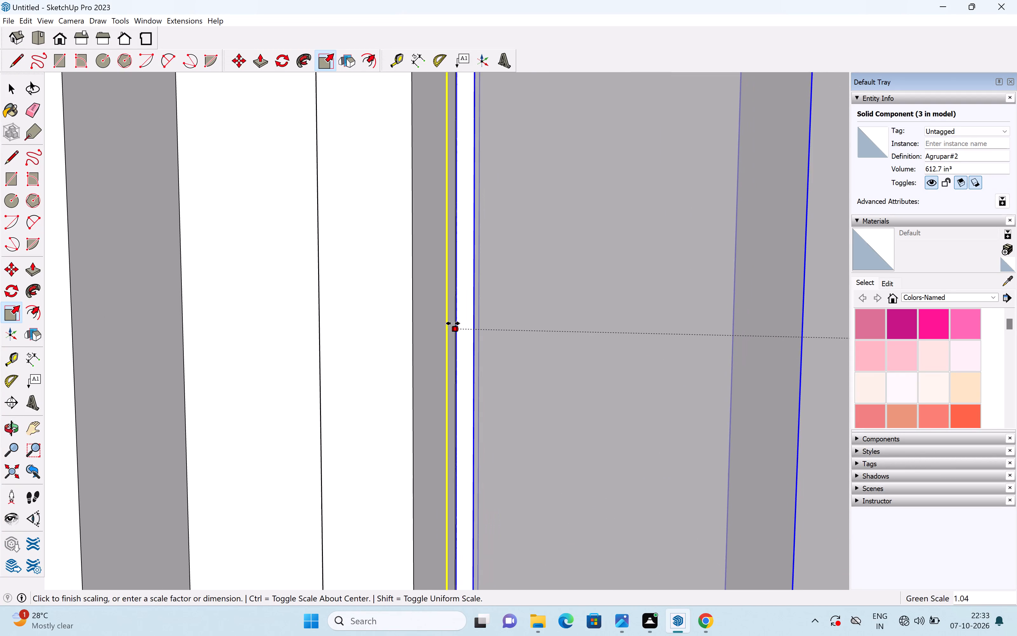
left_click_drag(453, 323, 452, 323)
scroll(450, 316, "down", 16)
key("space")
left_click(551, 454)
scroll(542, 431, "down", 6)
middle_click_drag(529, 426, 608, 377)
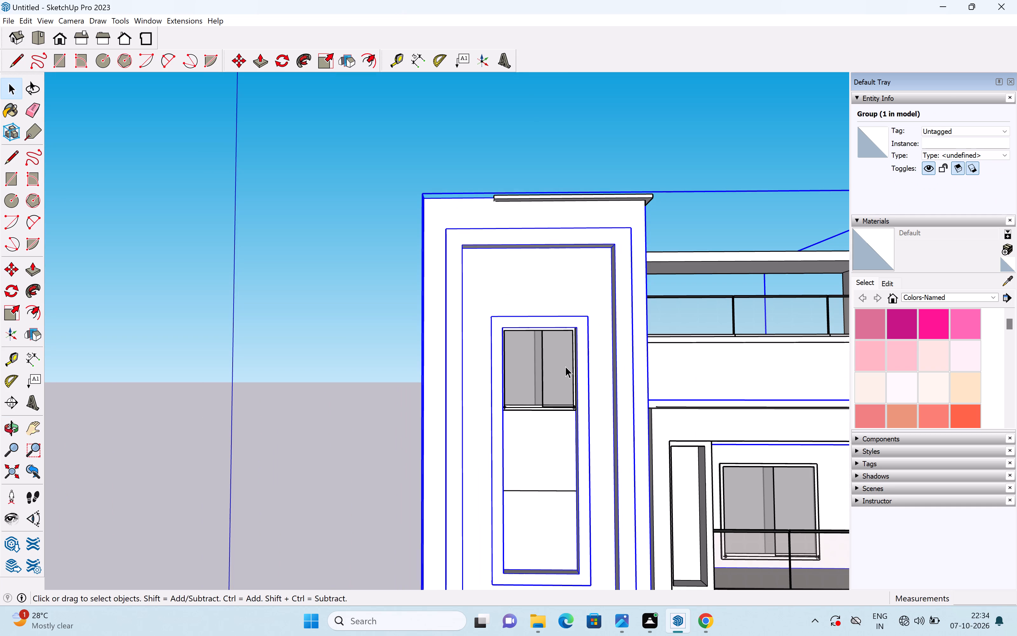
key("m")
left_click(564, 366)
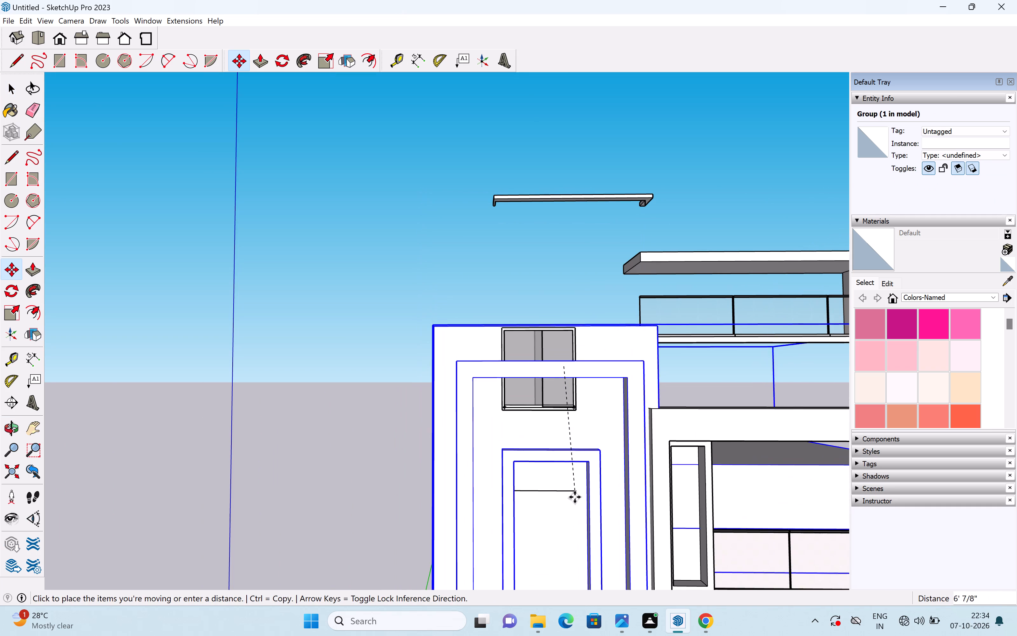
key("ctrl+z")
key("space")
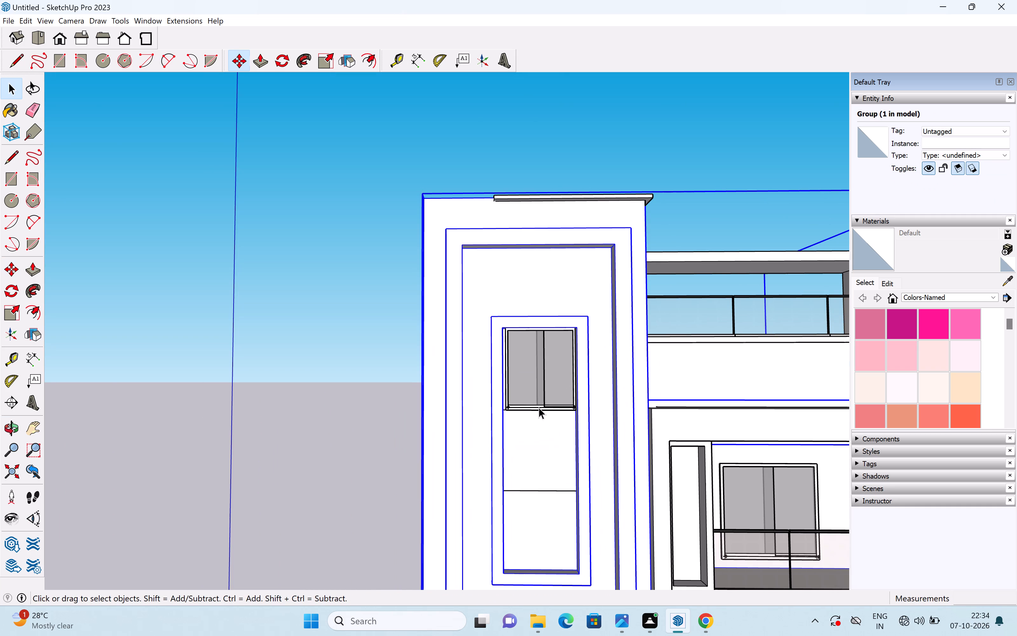
Copy the window in the recessed panel's top section straight down into the panel's bottom section.
left_click(539, 407)
left_click(537, 404)
key("m")
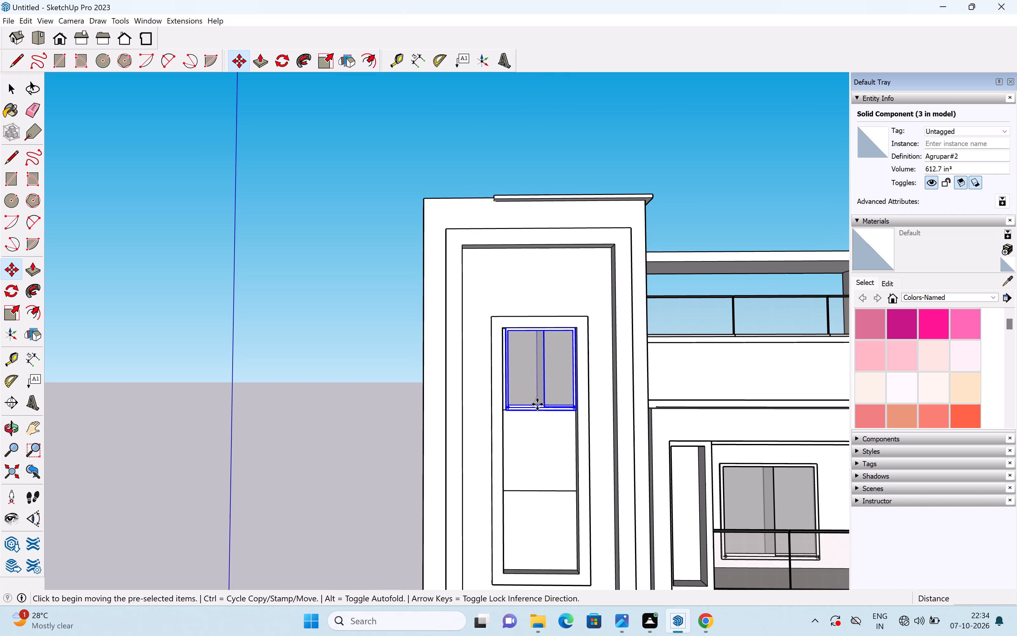
left_click(537, 404)
key("space")
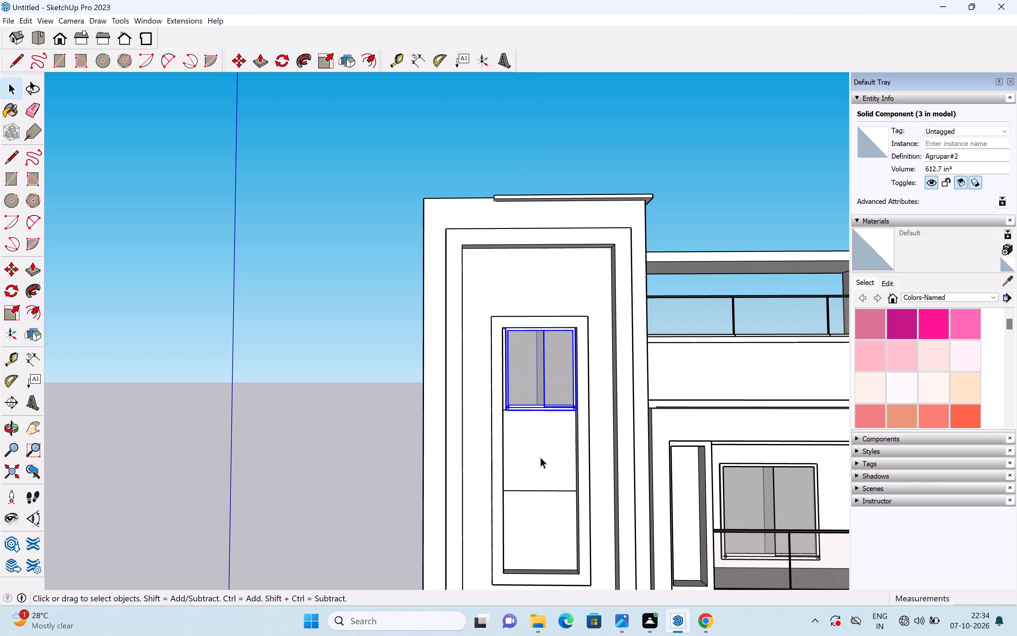
middle_click_drag(540, 446, 531, 364, "shift")
key("m")
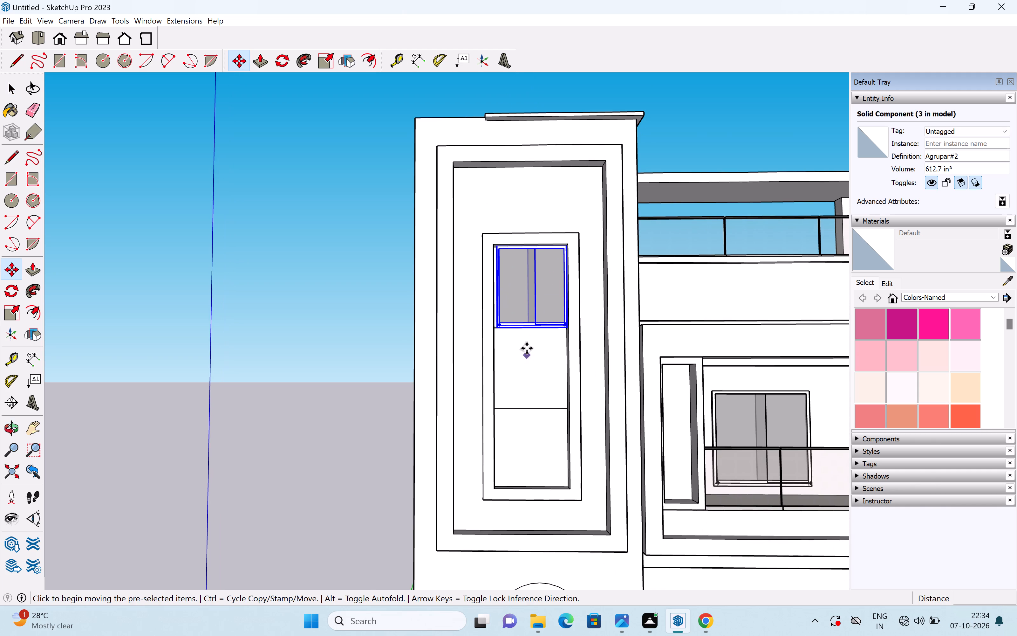
left_click(523, 301)
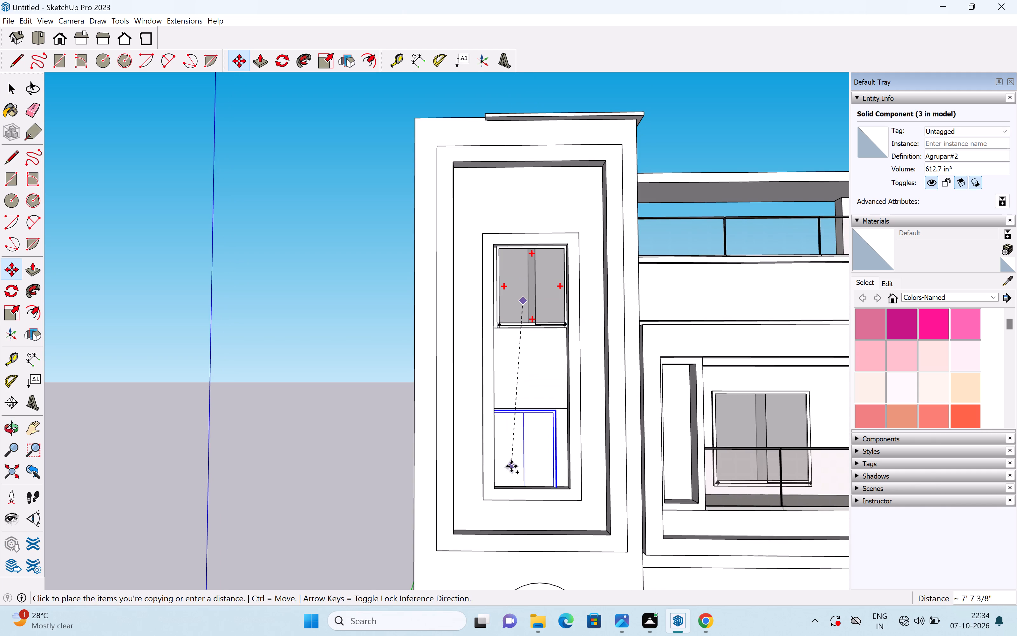
left_click(522, 466)
key("space")
Move the copied window by its bottom corner to the recess's bottom back corner, against the jamb farther from the balcony.
middle_click_drag(526, 391, 486, 574)
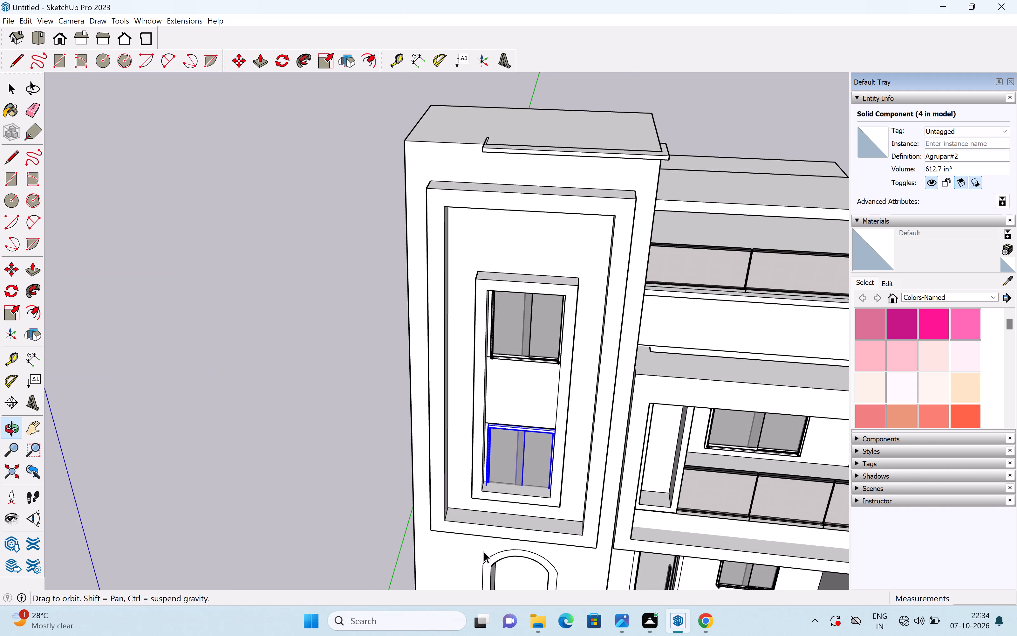
scroll(510, 442, "up", 12)
middle_click_drag(521, 441, 507, 323, "shift")
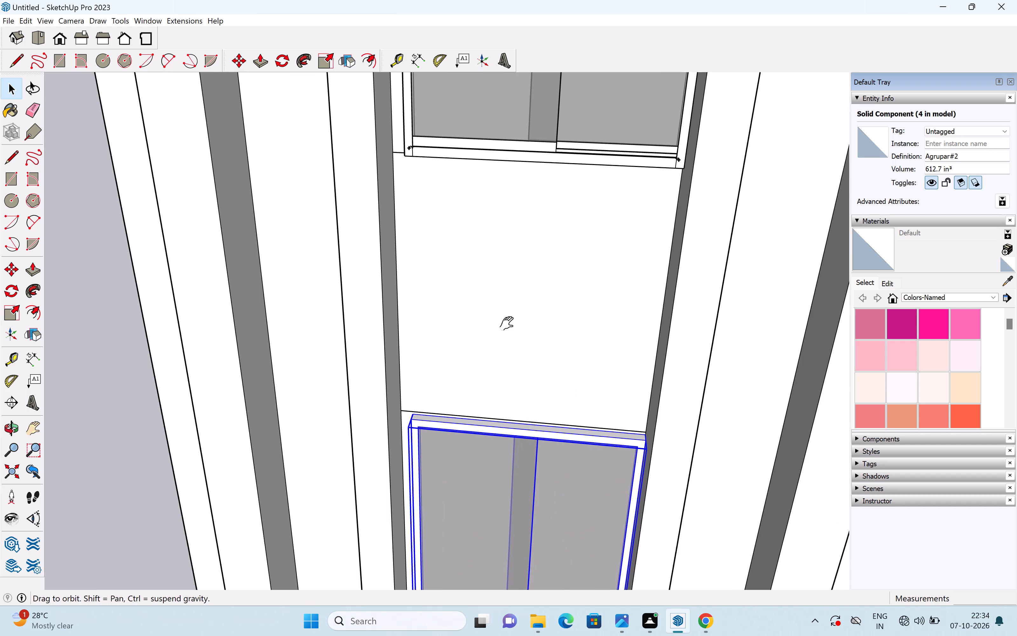
middle_click_drag(507, 323, 504, 297, "shift")
key("m")
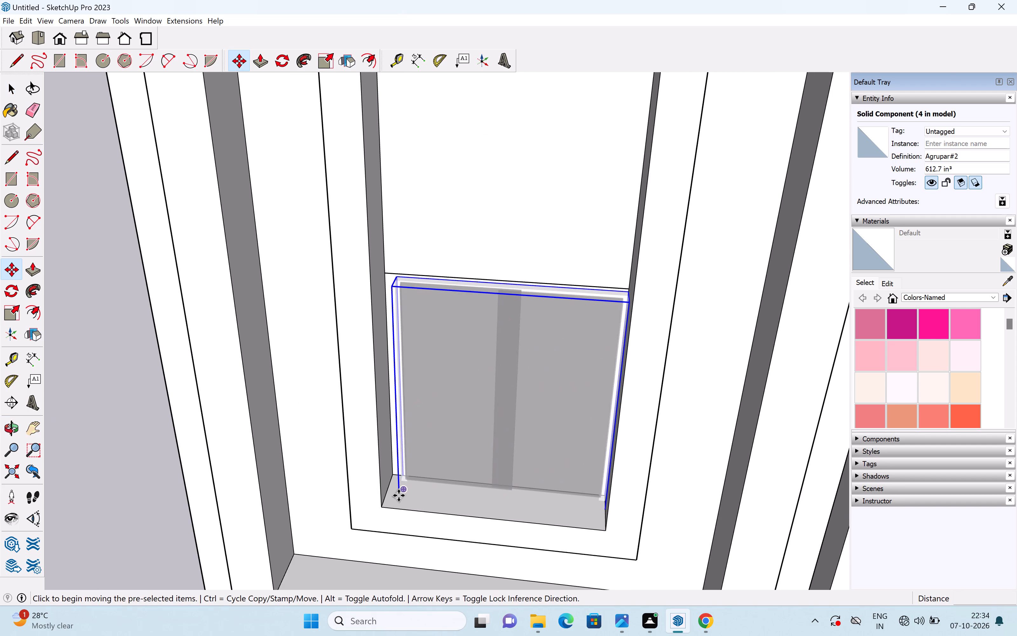
left_click(396, 507)
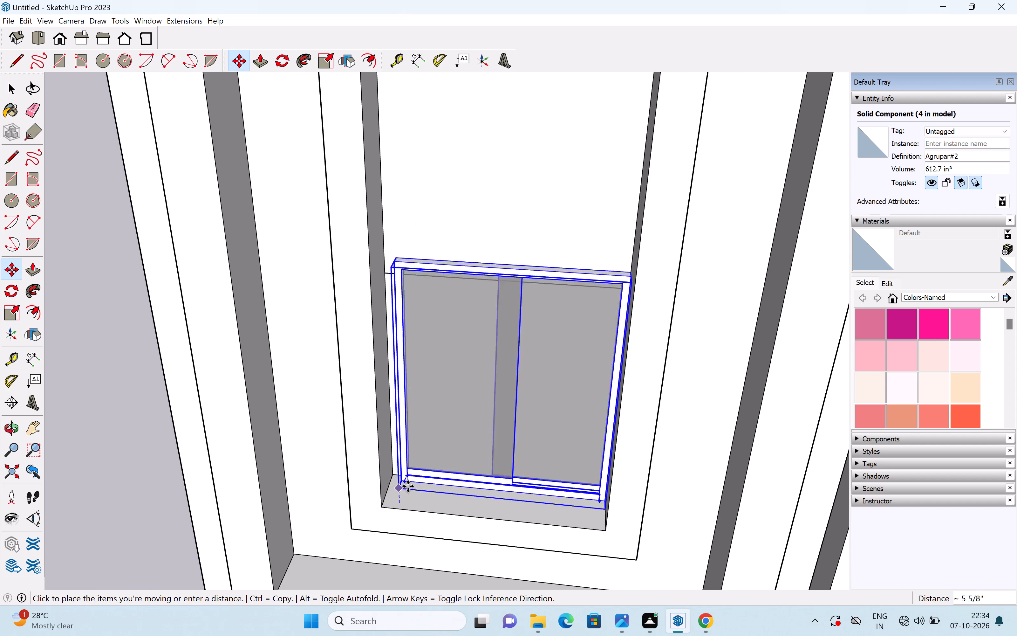
left_click(404, 494)
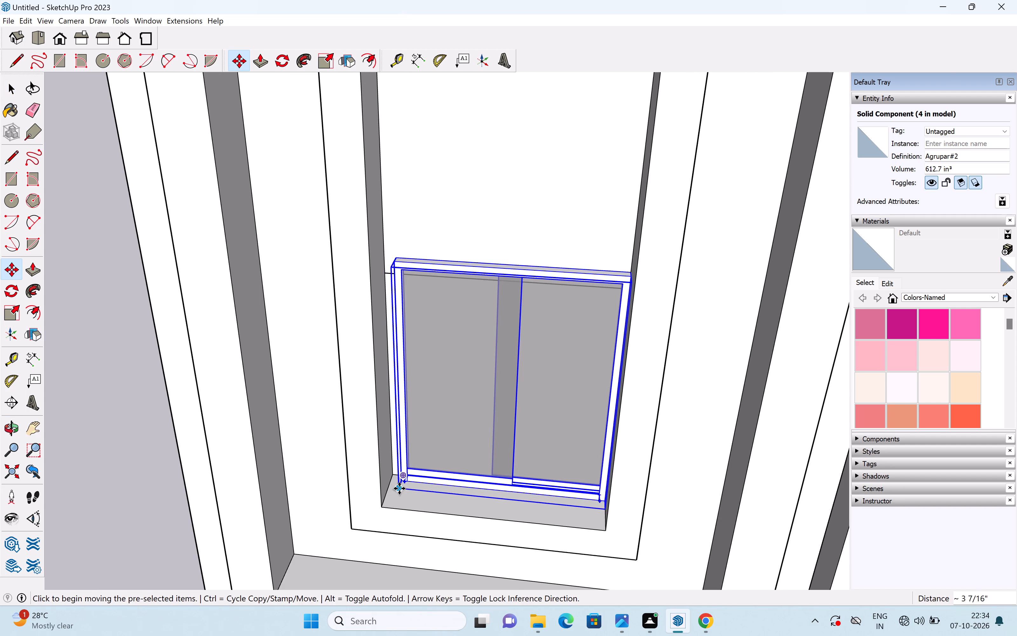
left_click(399, 489)
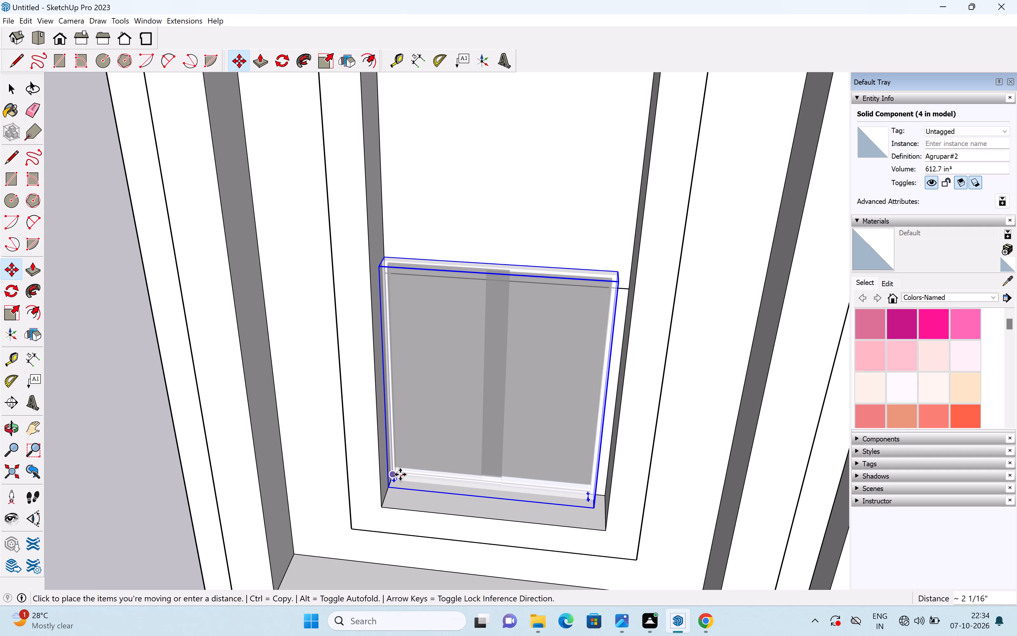
left_click(395, 475)
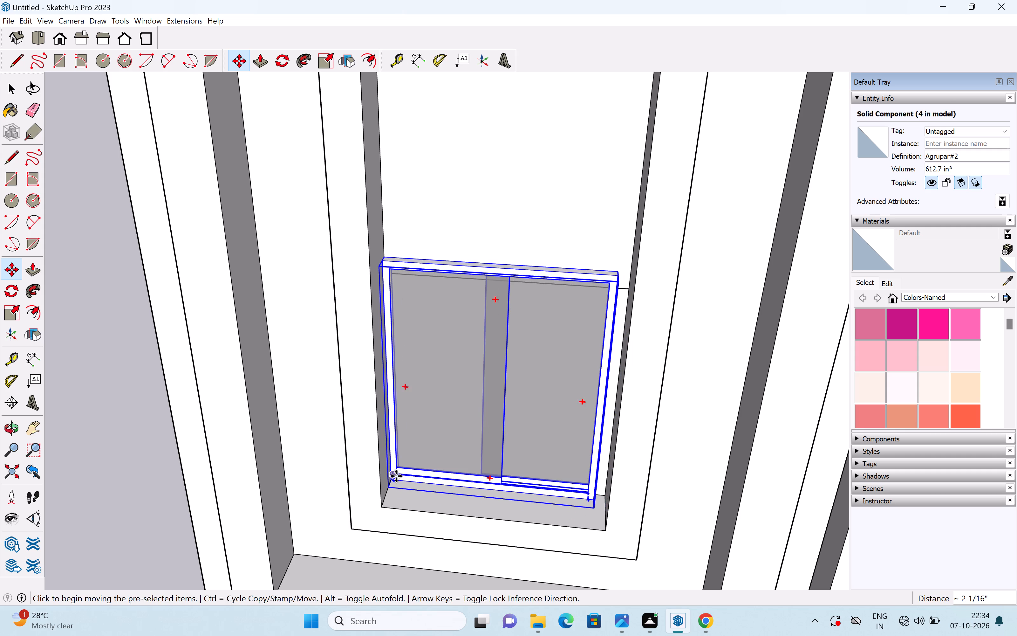
key("space")
Stretch the top window's width by a factor of about 1.05 to the recess's jamb farther from the balcony.
scroll(524, 425, "down", 4)
scroll(547, 319, "down", 1)
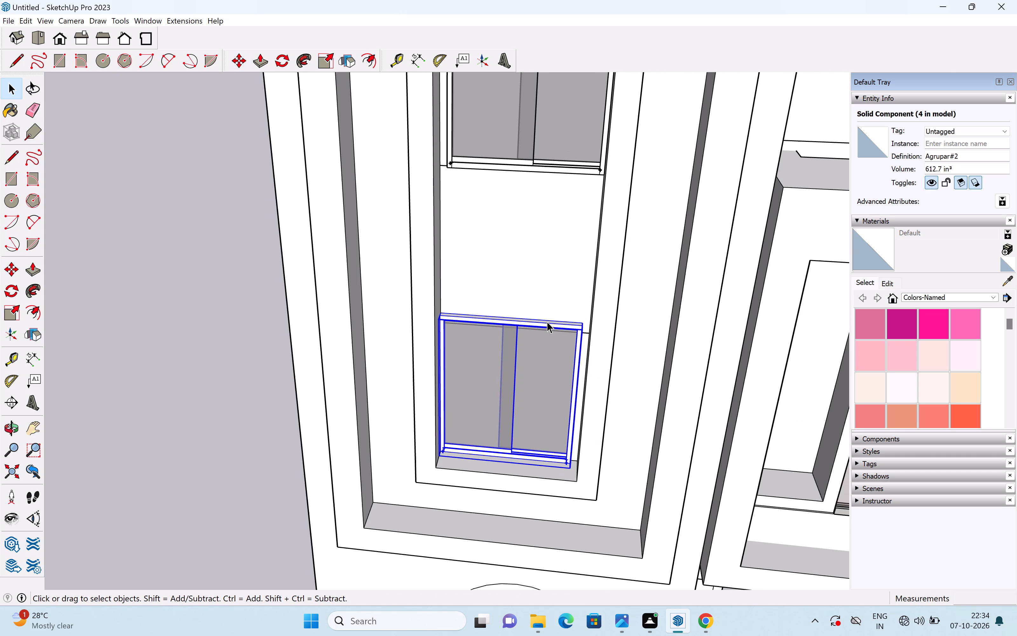
middle_click_drag(457, 195, 463, 386, "shift")
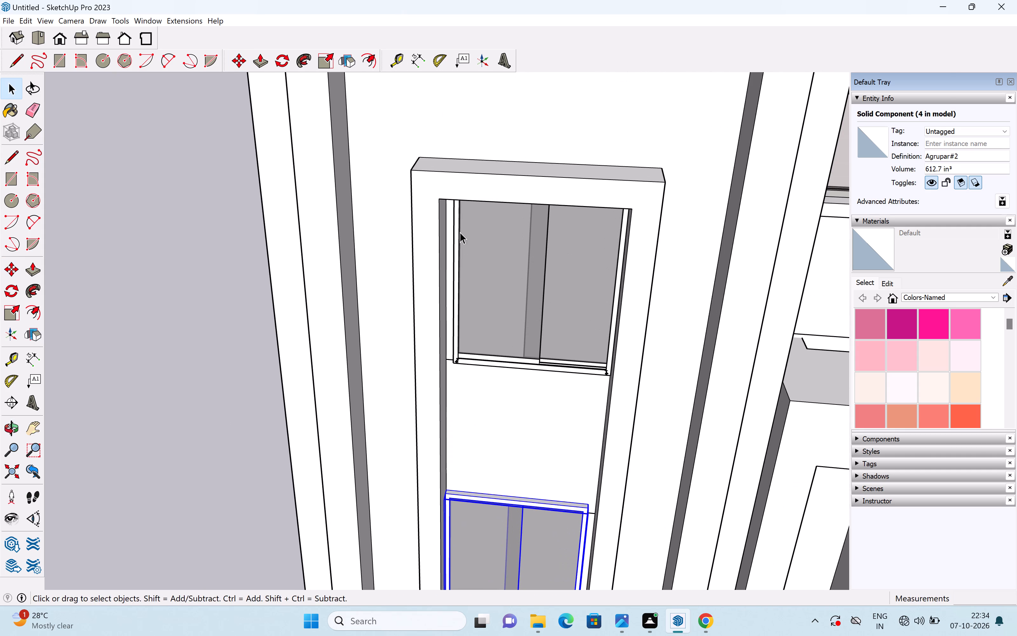
left_click(475, 259)
key("s")
scroll(454, 284, "up", 5)
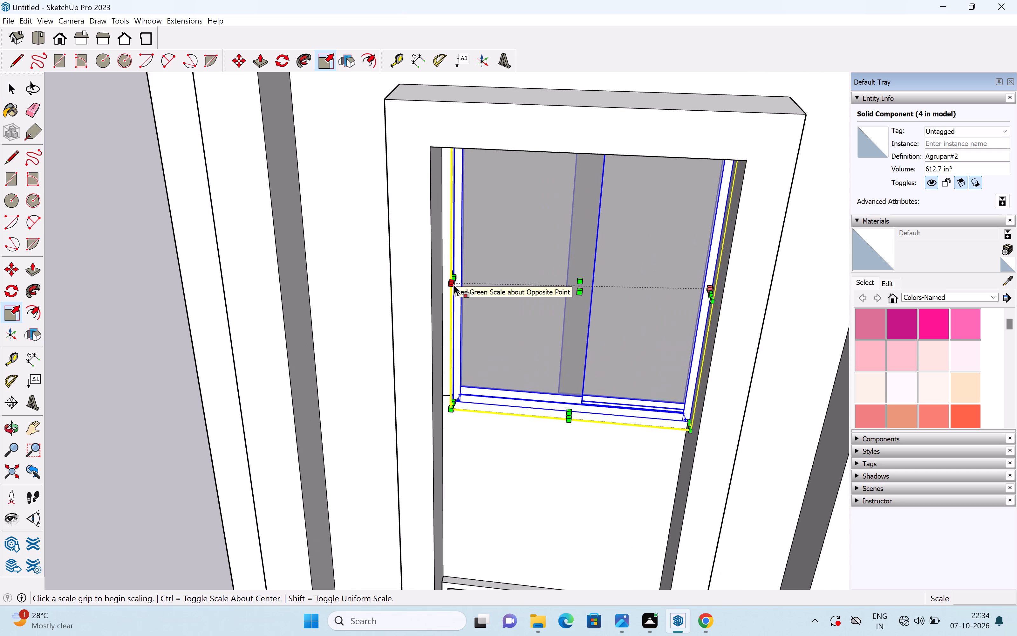
left_click_drag(454, 276, 433, 276)
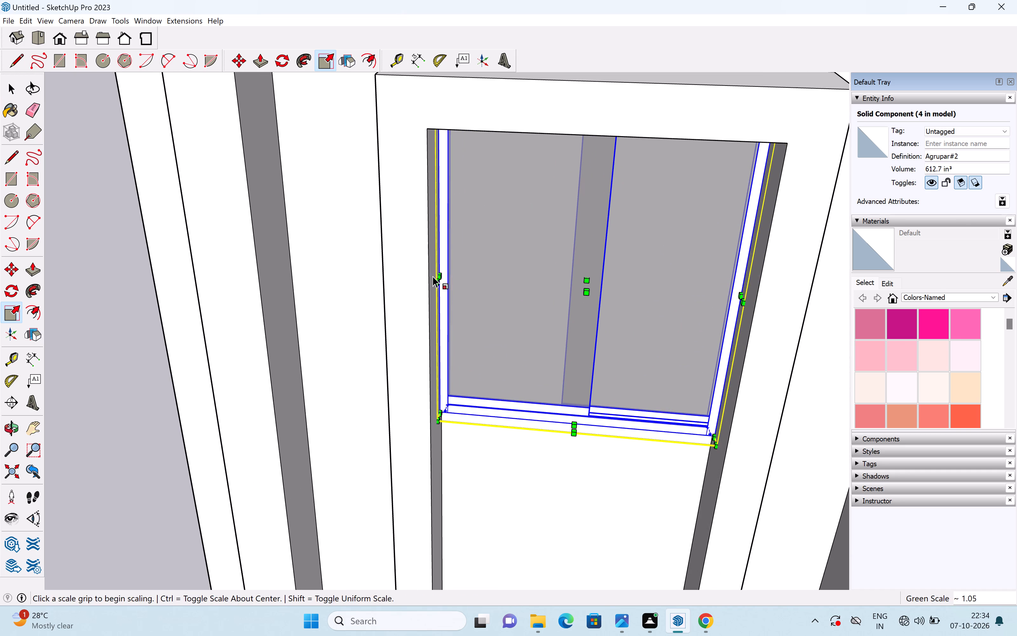
Stretch the bottom window's width toward the balcony, first by a factor of 1.02, then on to the recess's balcony-side jamb.
scroll(458, 312, "down", 13)
middle_click_drag(486, 410, 445, 238, "shift")
scroll(447, 242, "up", 1, "shift")
scroll(456, 294, "up", 7)
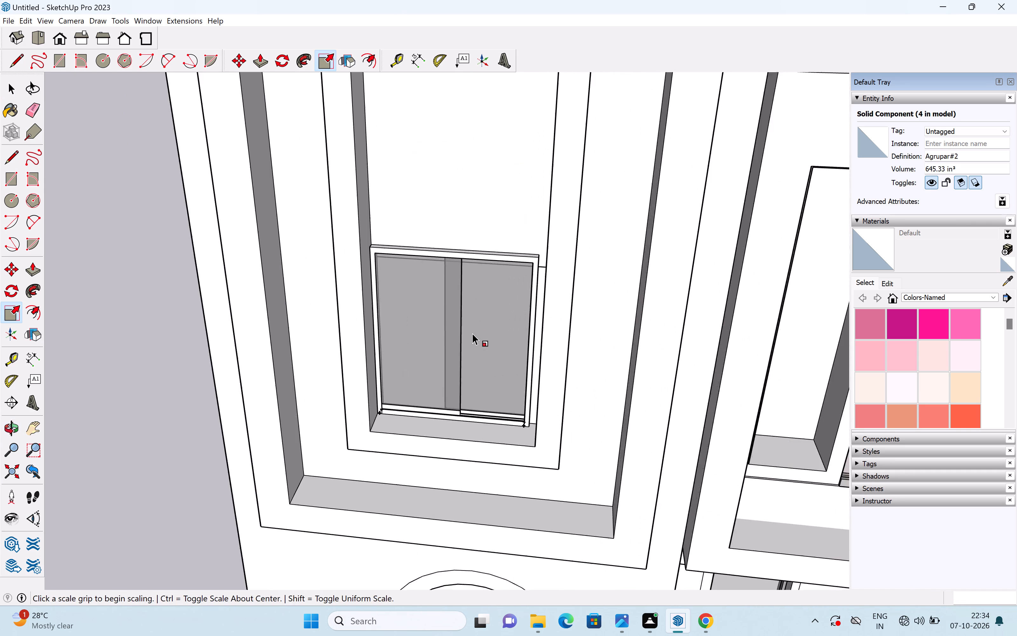
scroll(472, 333, "up", 4)
key("s")
left_click(478, 337)
scroll(484, 339, "down", 2)
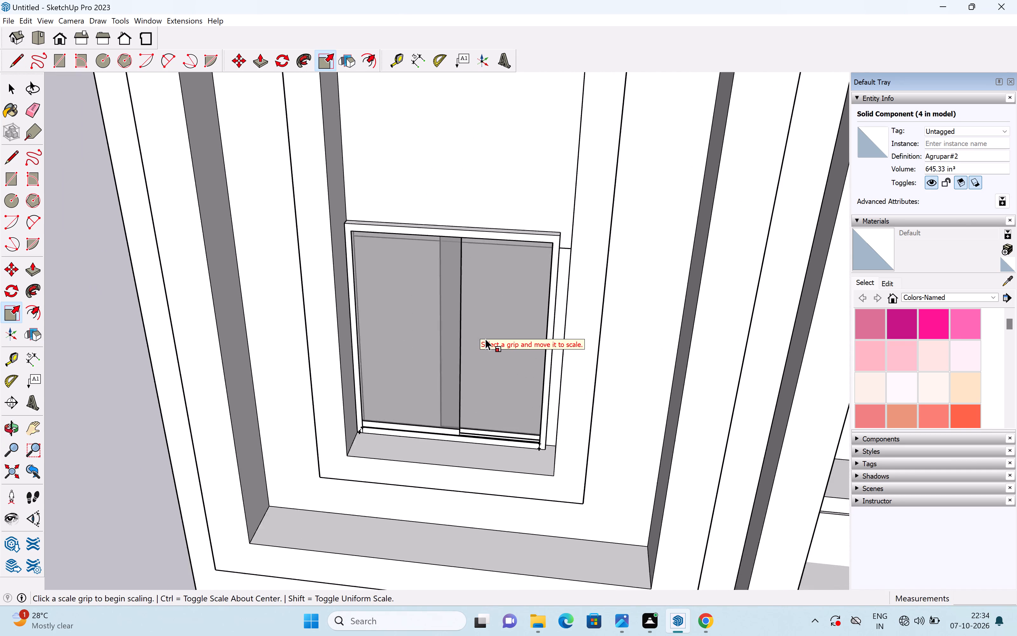
scroll(485, 339, "down", 4)
left_click(483, 359)
left_click(477, 364)
left_click(474, 364)
key("space")
left_click(457, 376)
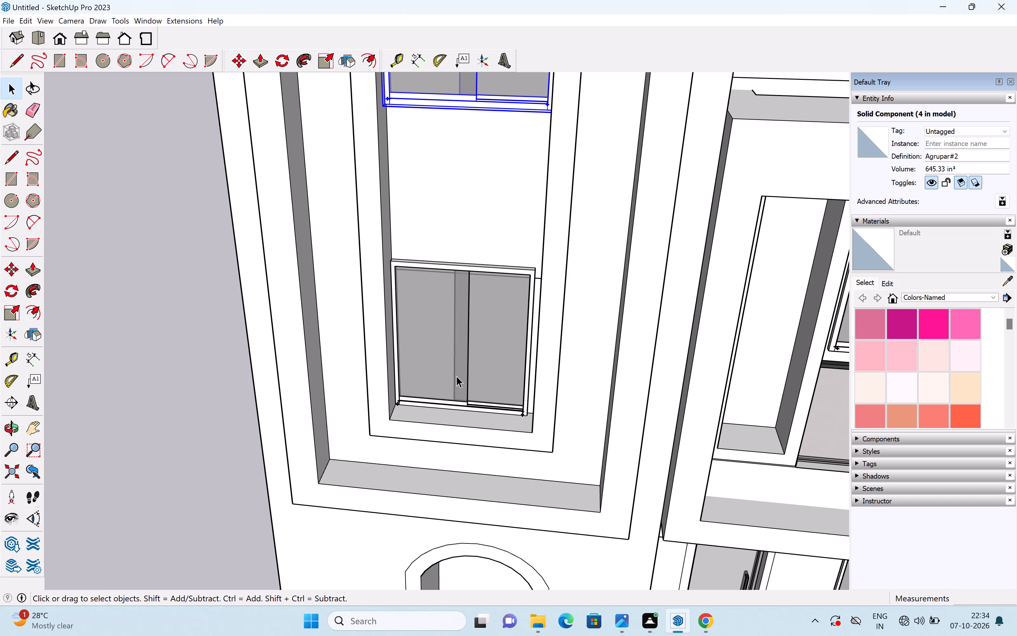
key("s")
scroll(475, 361, "up", 3)
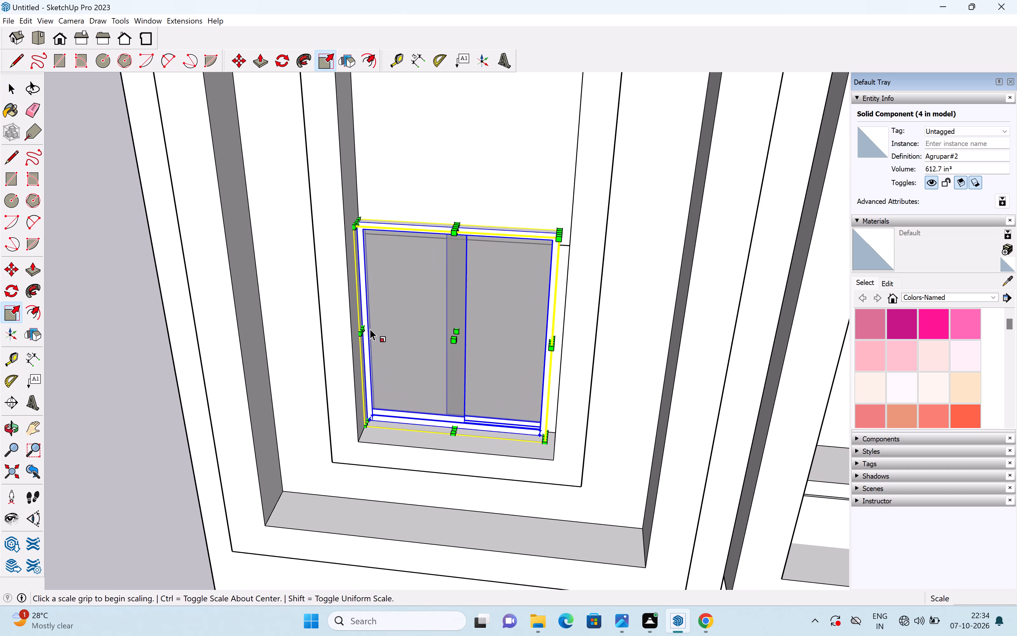
left_click_drag(552, 342, 556, 345)
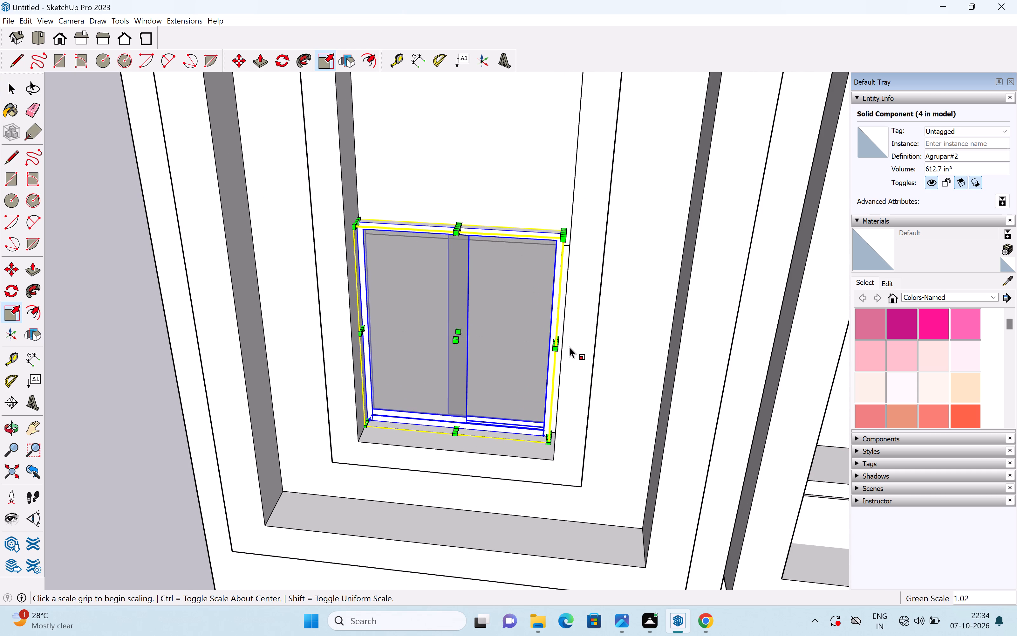
left_click_drag(556, 341, 565, 345)
scroll(554, 322, "down", 7)
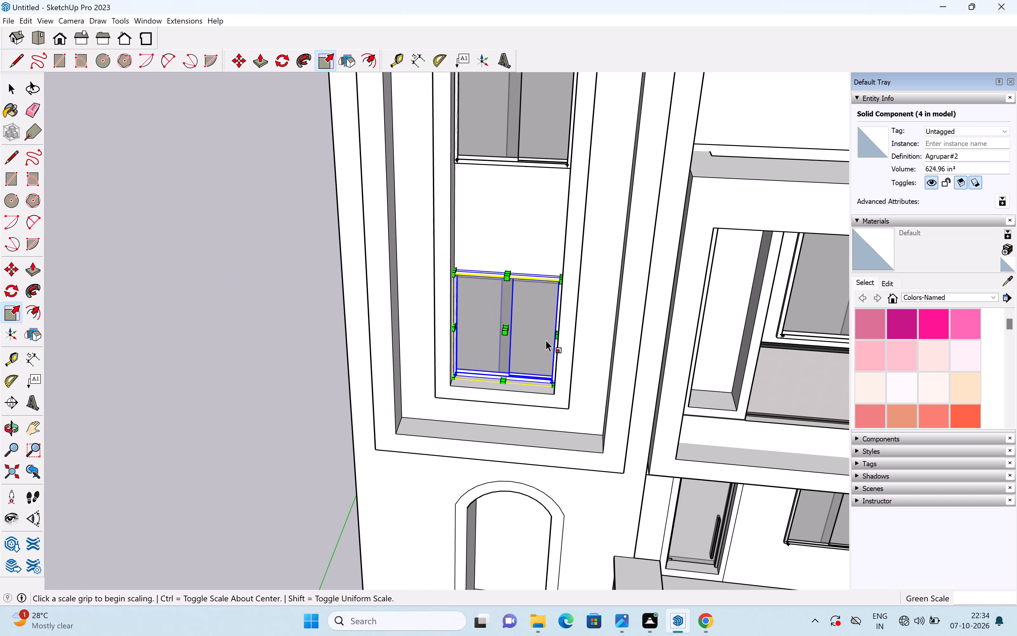
key("space")
scroll(537, 336, "down", 5)
middle_click_drag(537, 335, 553, 181)
left_click(346, 304)
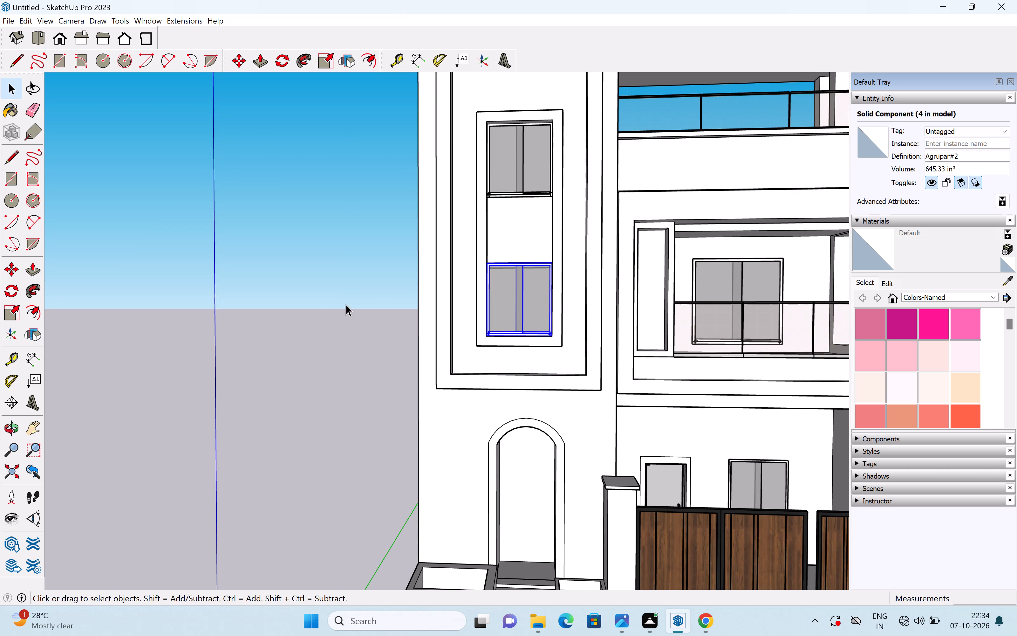
scroll(443, 301, "down", 4)
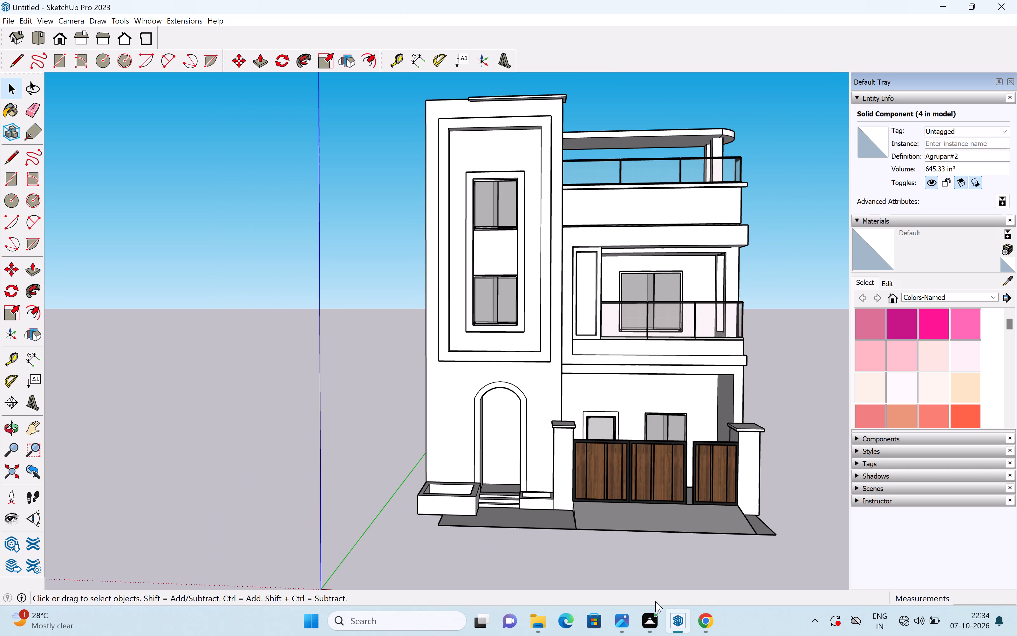
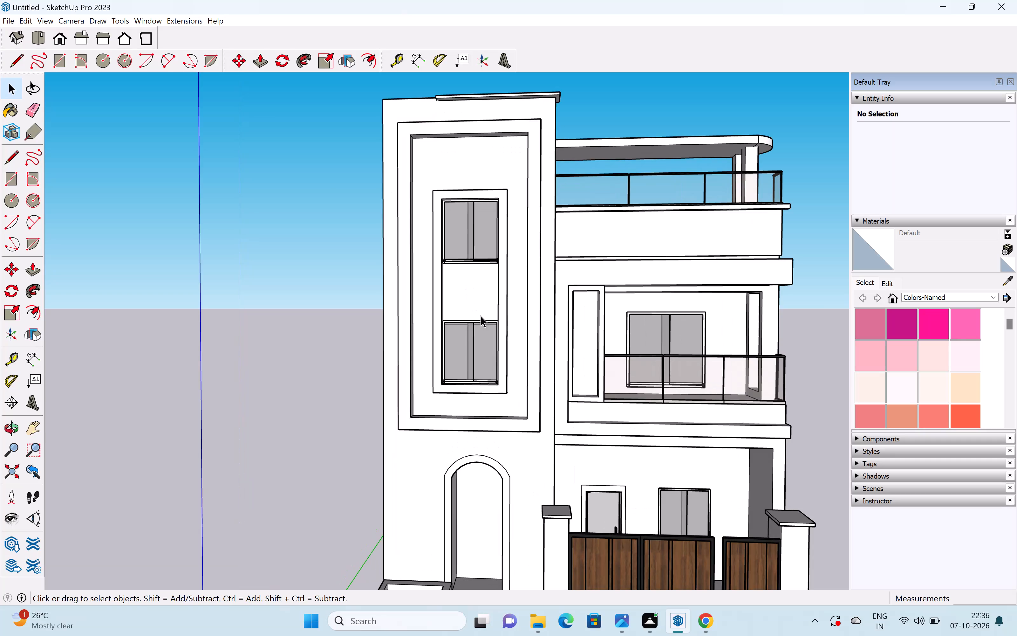
Examine the whole house from the front, both sides and above, with the new tower windows in place.
scroll(484, 306, "down", 6)
middle_click_drag(533, 347, 553, 416)
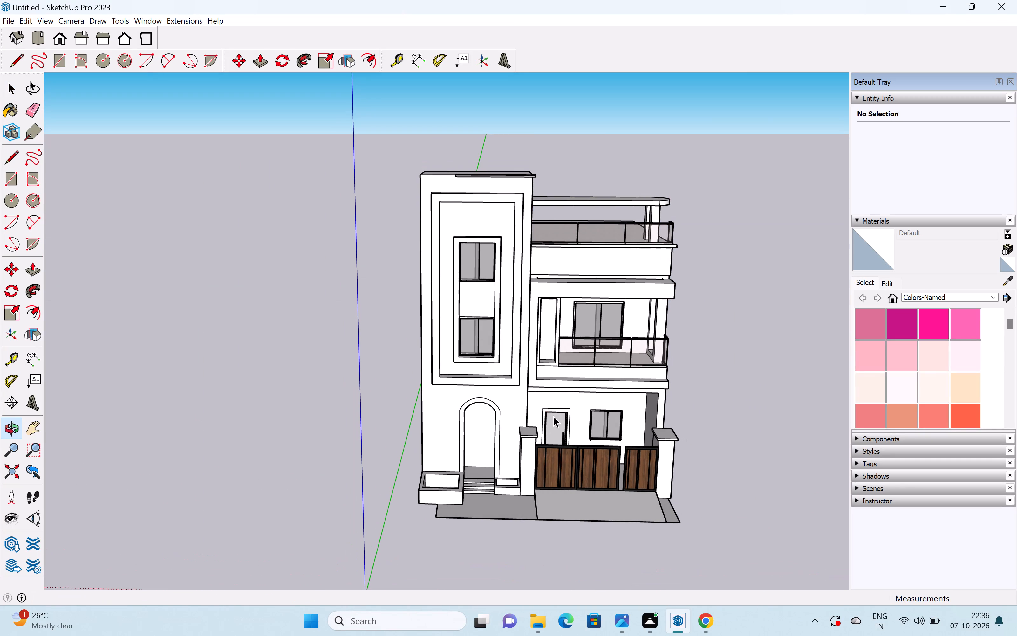
scroll(495, 491, "up", 6)
scroll(493, 494, "down", 3)
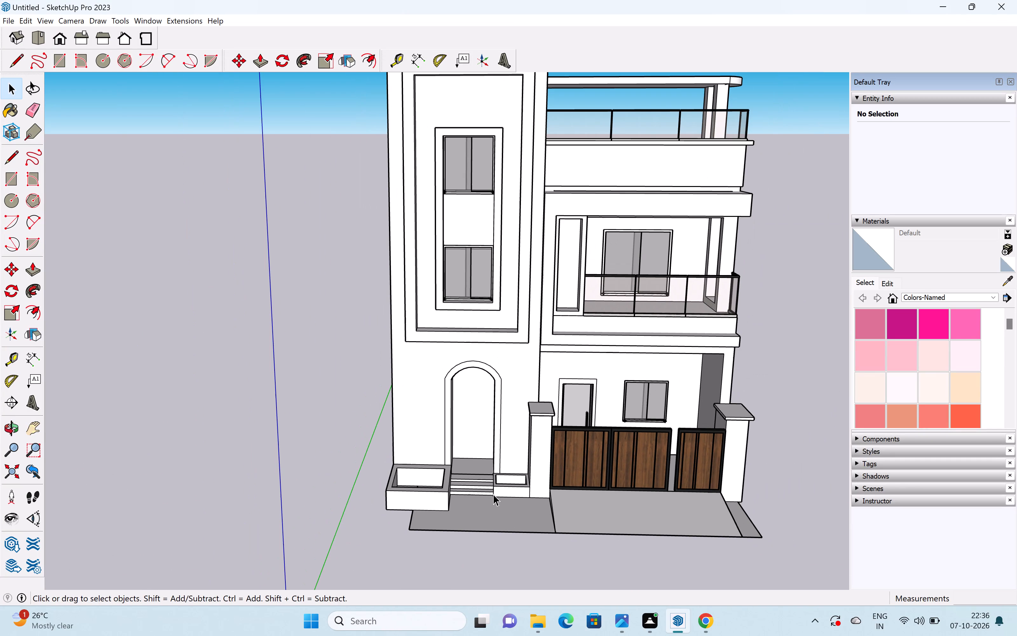
middle_click_drag(490, 494, 473, 476, "shift")
scroll(473, 474, "down", 1)
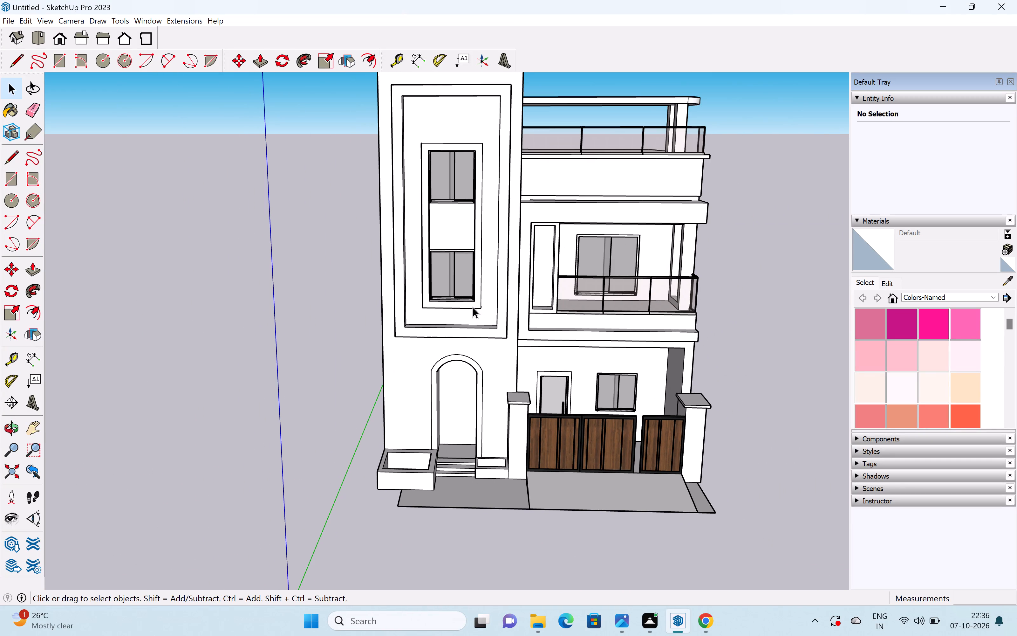
middle_click_drag(457, 213, 457, 273, "shift")
middle_click_drag(459, 190, 620, 188)
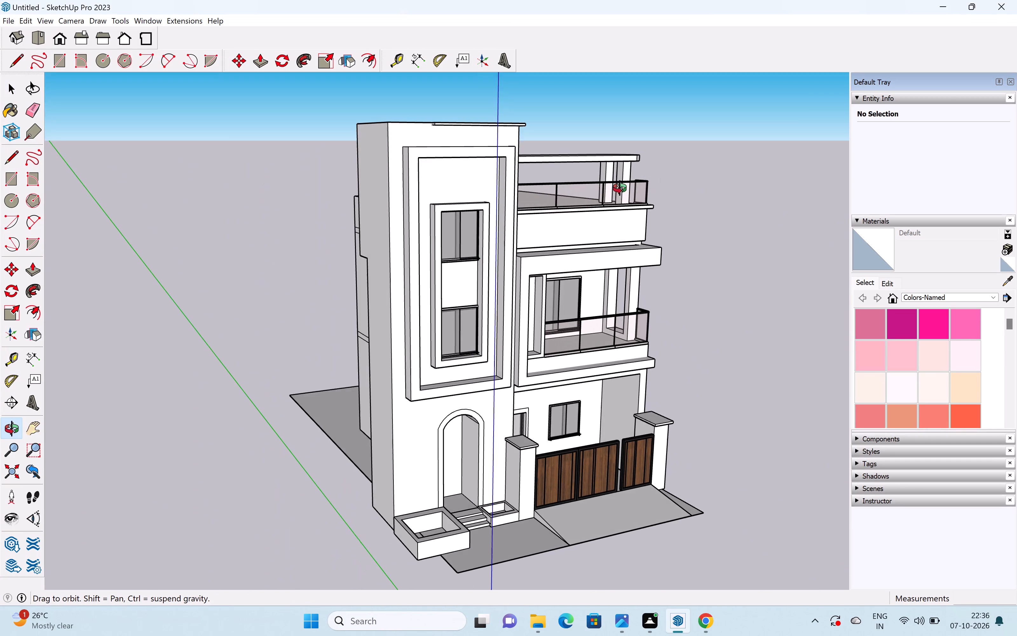
middle_click_drag(620, 188, 353, 218)
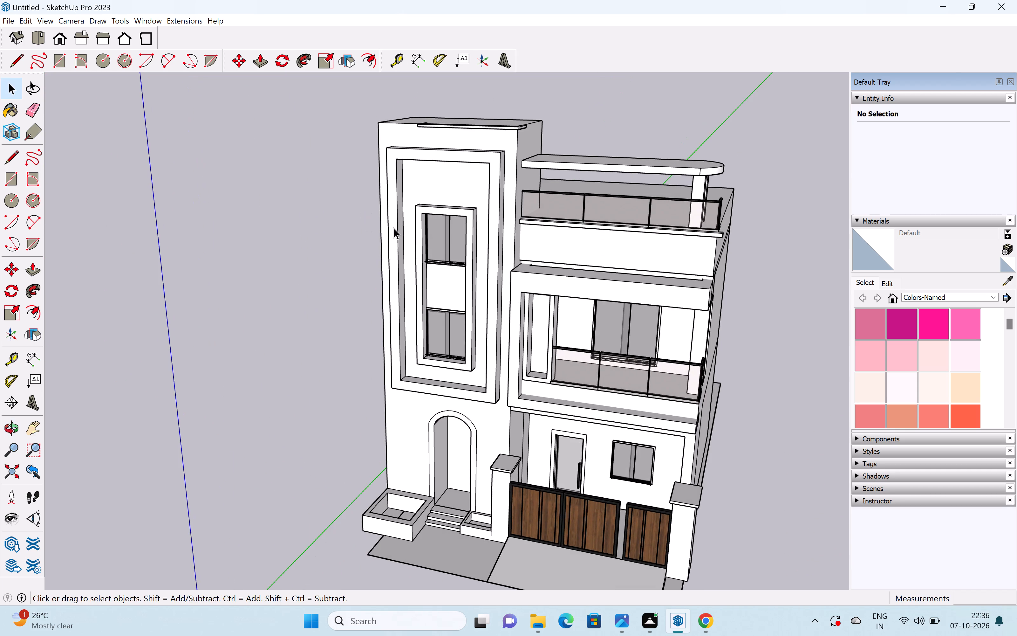
scroll(509, 235, "down", 3)
middle_click_drag(515, 229, 570, 137)
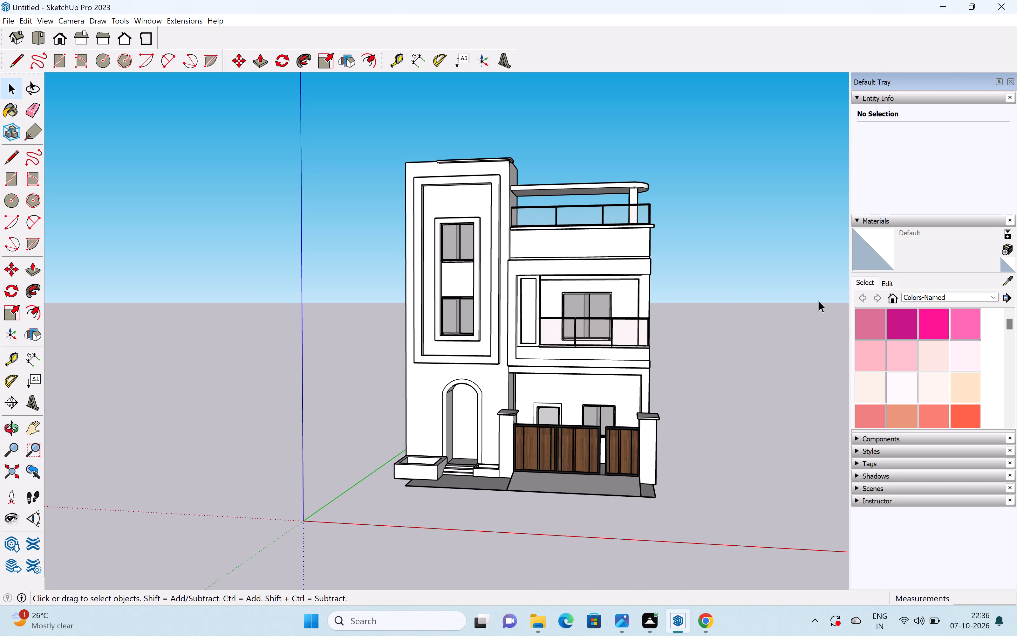
middle_click_drag(595, 324, 639, 318)
scroll(880, 358, "up", 6)
Pick the 0111_SlateGray colour from the Colors-Named materials.
scroll(898, 367, "down", 3)
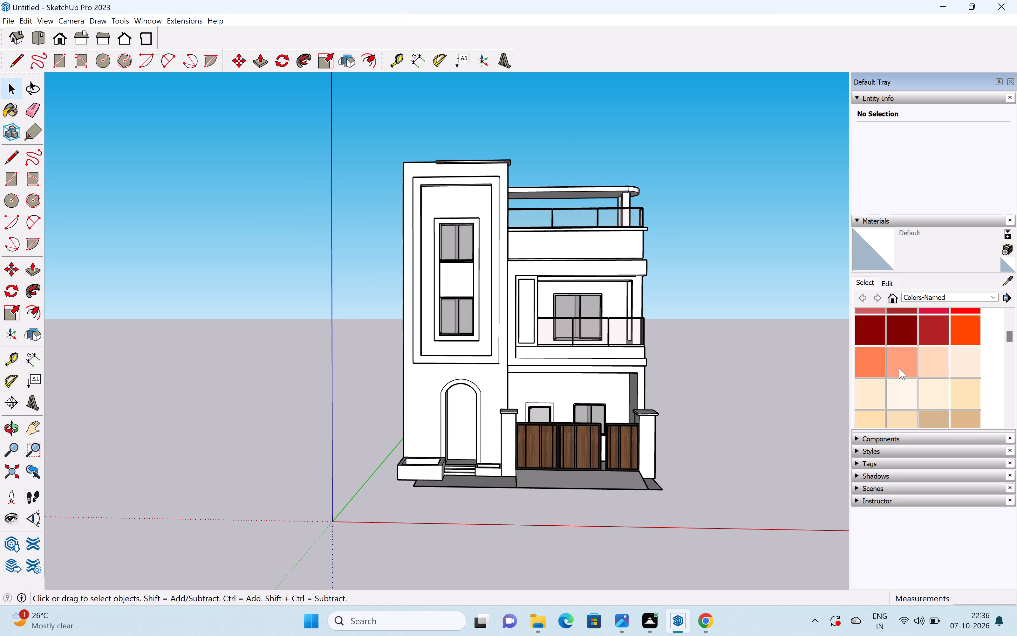
scroll(899, 368, "down", 9)
scroll(908, 379, "up", 8)
scroll(908, 379, "down", 17)
scroll(908, 379, "down", 7)
scroll(908, 379, "up", 7)
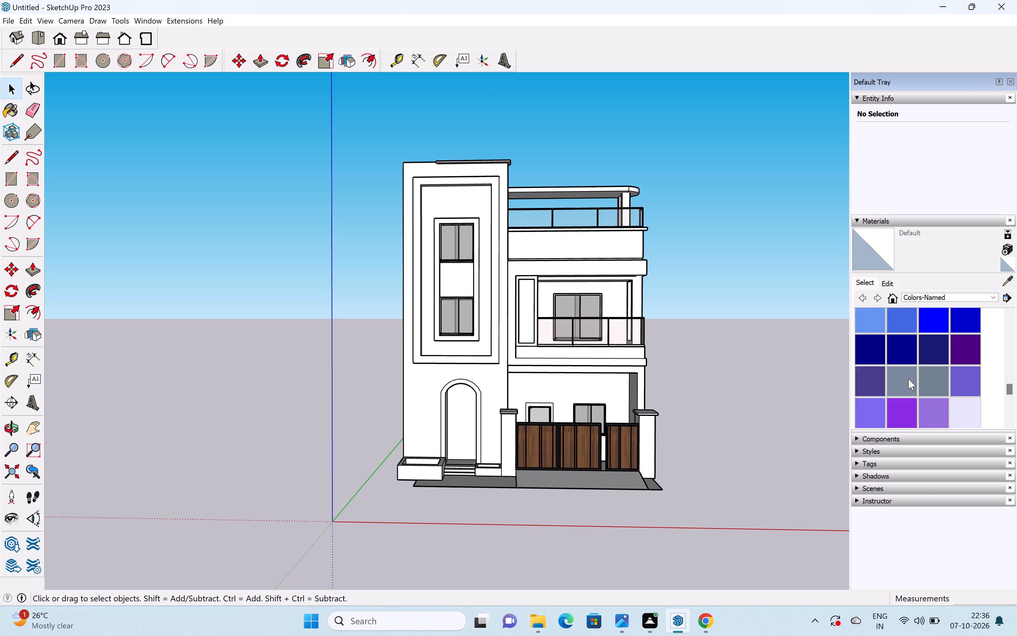
scroll(908, 379, "up", 1)
scroll(908, 379, "down", 1)
left_click(939, 379)
scroll(467, 179, "up", 5)
middle_click_drag(474, 156, 410, 298)
key("space")
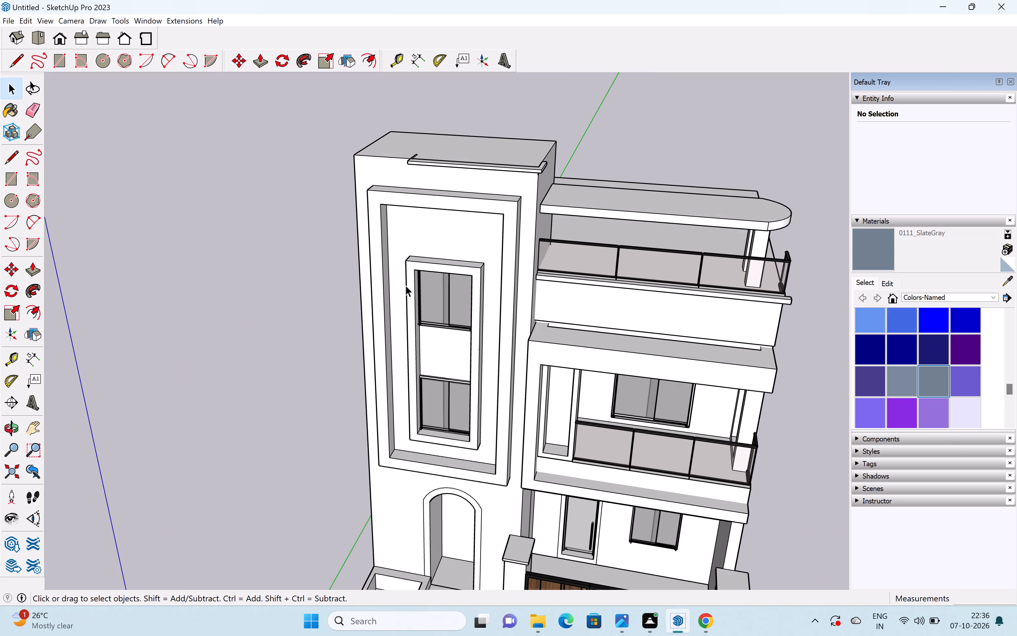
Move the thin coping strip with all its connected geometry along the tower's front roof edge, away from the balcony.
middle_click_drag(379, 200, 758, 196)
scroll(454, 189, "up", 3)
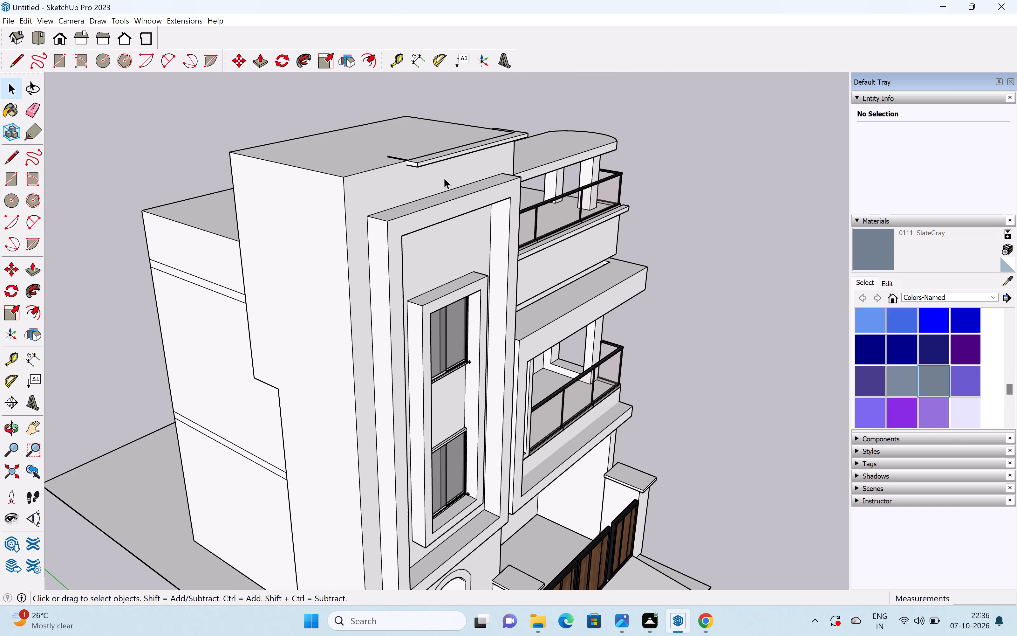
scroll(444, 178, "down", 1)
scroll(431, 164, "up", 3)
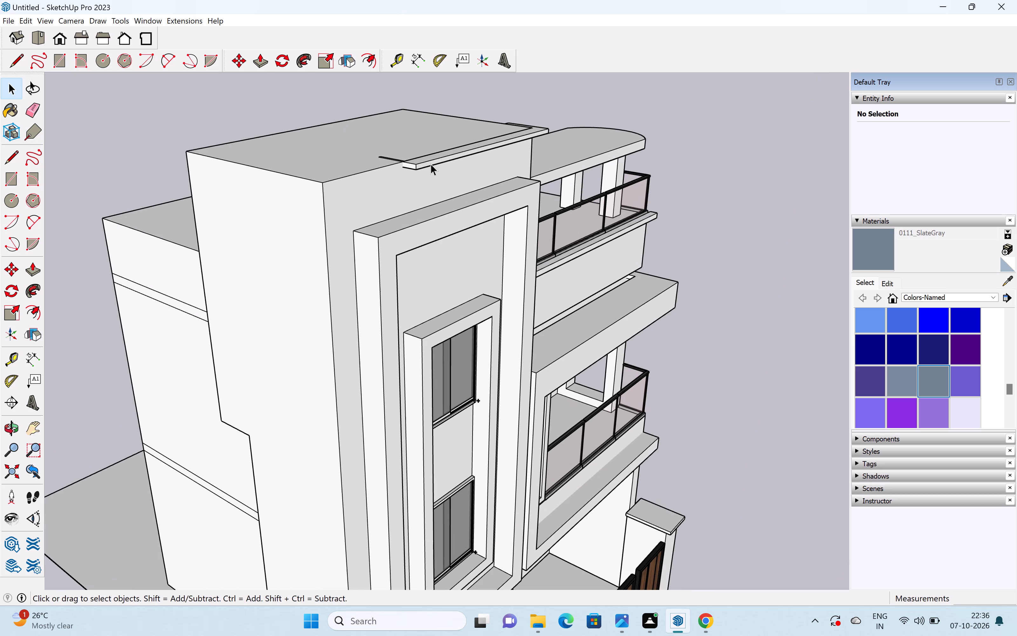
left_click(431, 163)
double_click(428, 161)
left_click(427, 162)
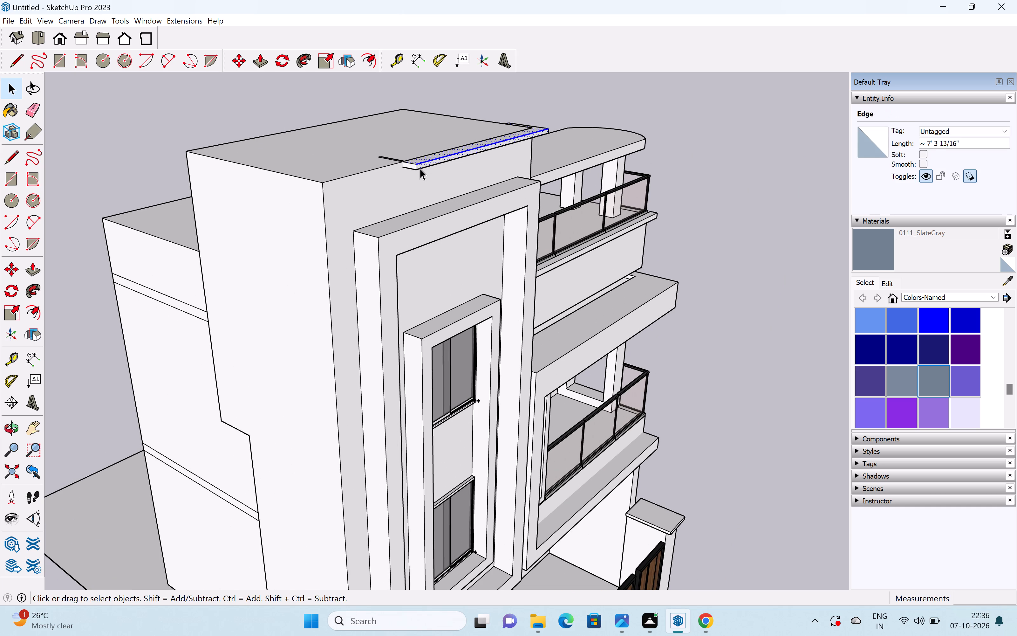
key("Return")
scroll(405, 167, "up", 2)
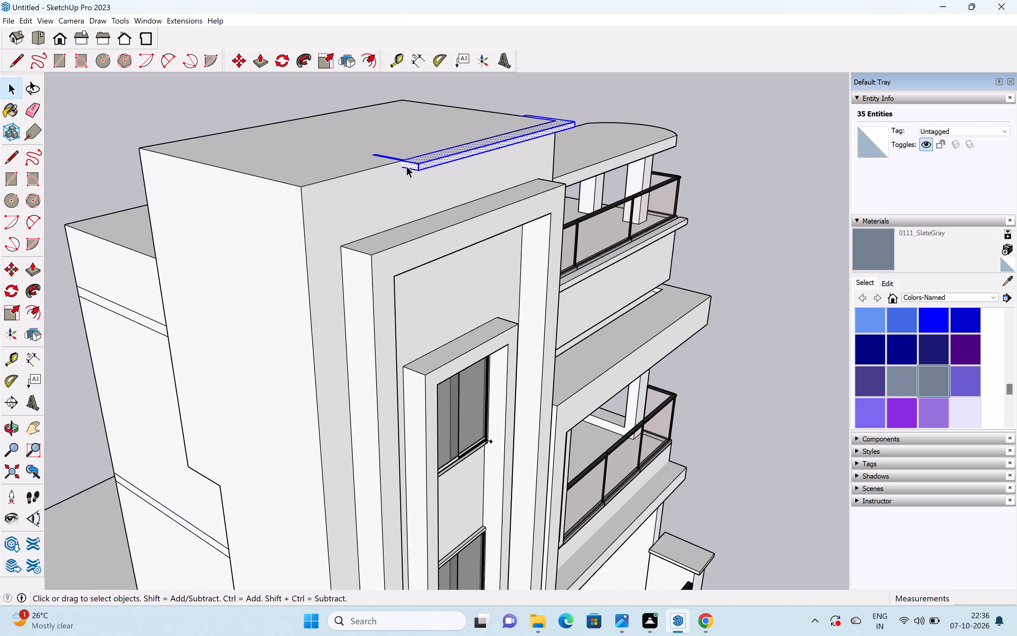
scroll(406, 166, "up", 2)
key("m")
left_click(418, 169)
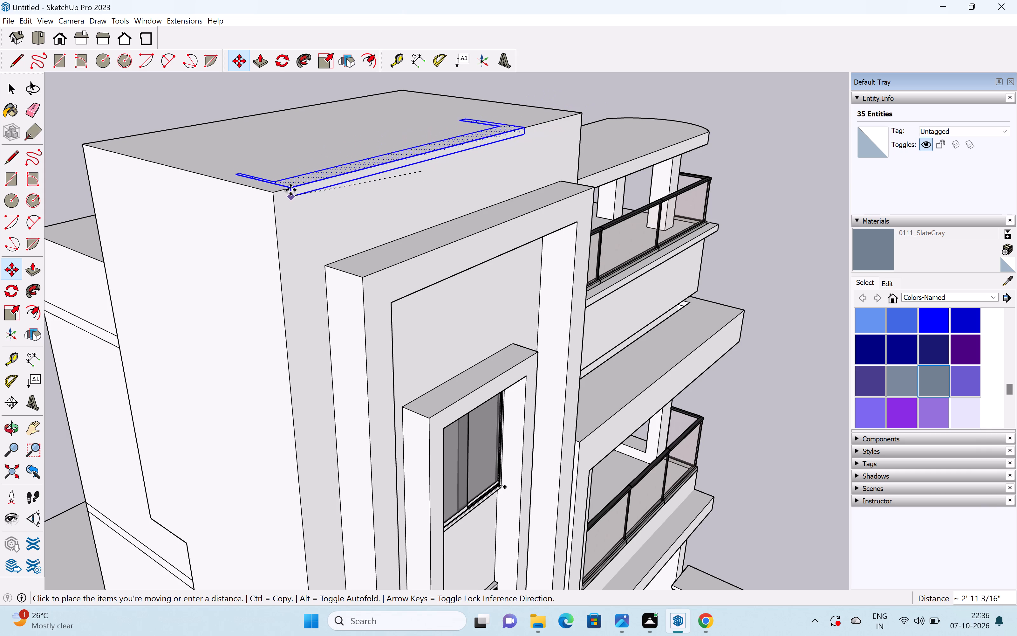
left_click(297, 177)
Move the coping strip about 11' 6" clear of the tower and delete it.
scroll(322, 197, "down", 3)
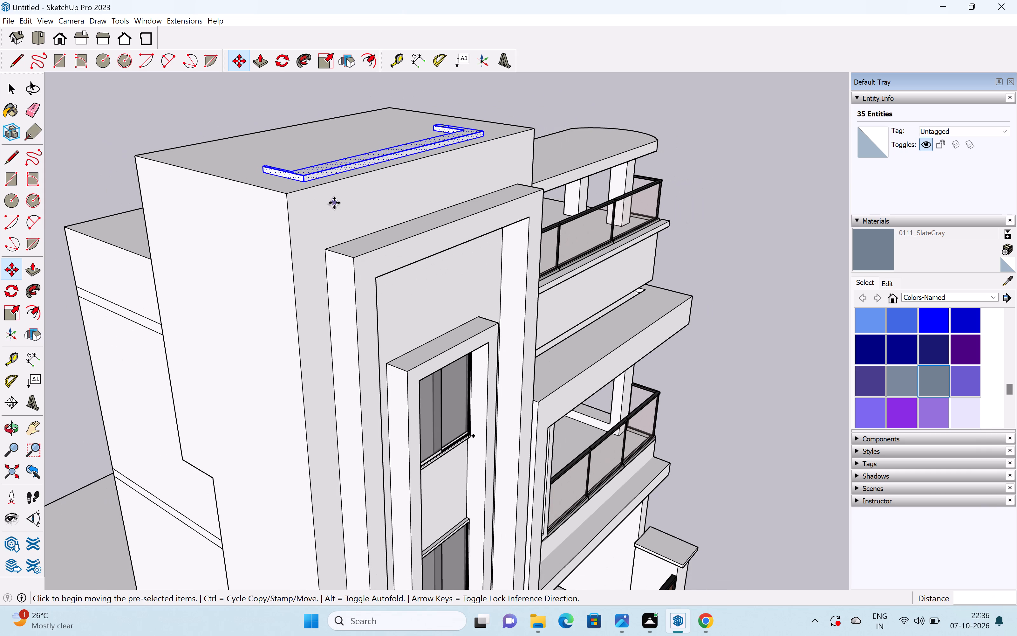
middle_click_drag(334, 203, 459, 174, "shift")
scroll(348, 143, "up", 4)
left_click(407, 147)
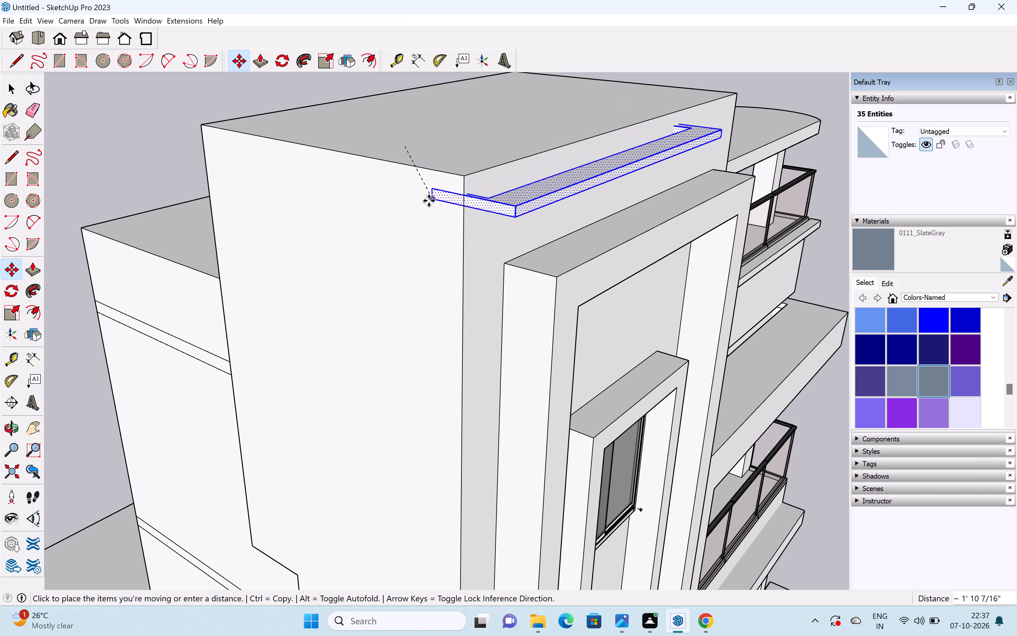
scroll(344, 205, "down", 7)
scroll(311, 225, "down", 2)
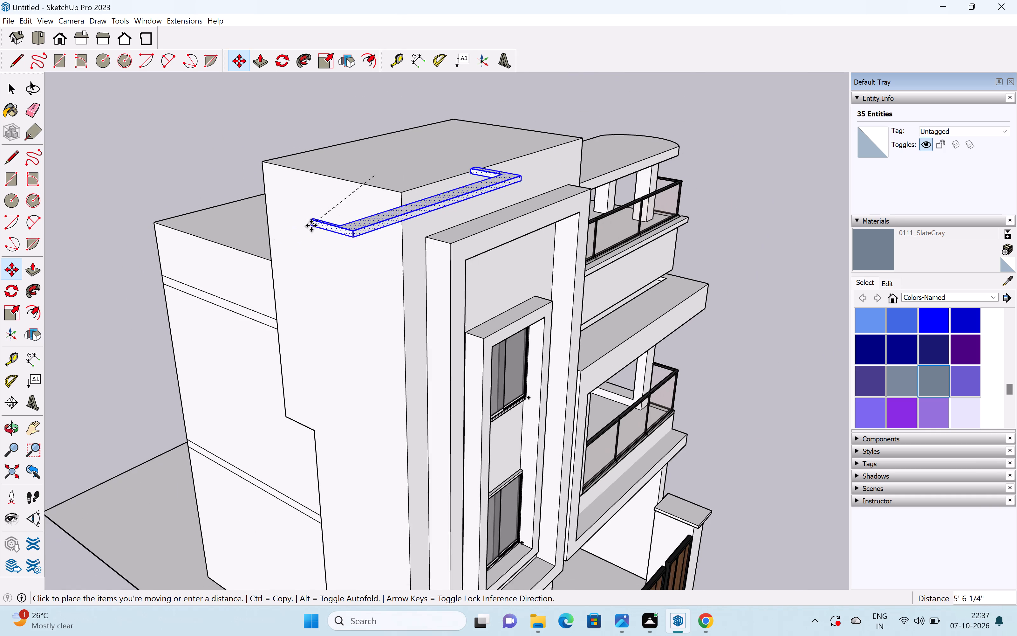
scroll(311, 225, "down", 1)
scroll(360, 204, "up", 7)
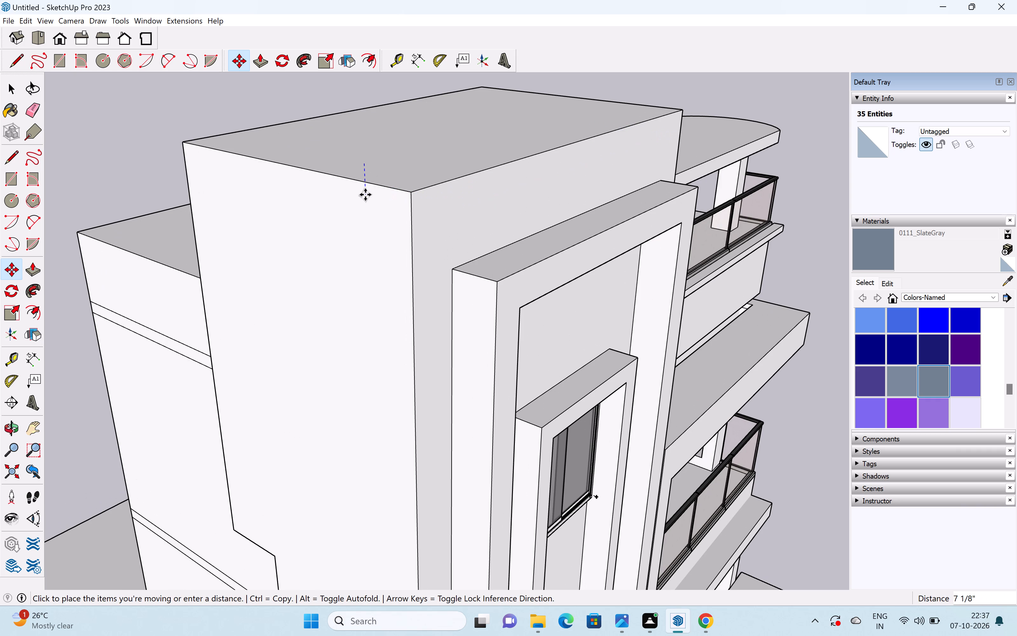
scroll(365, 194, "down", 2)
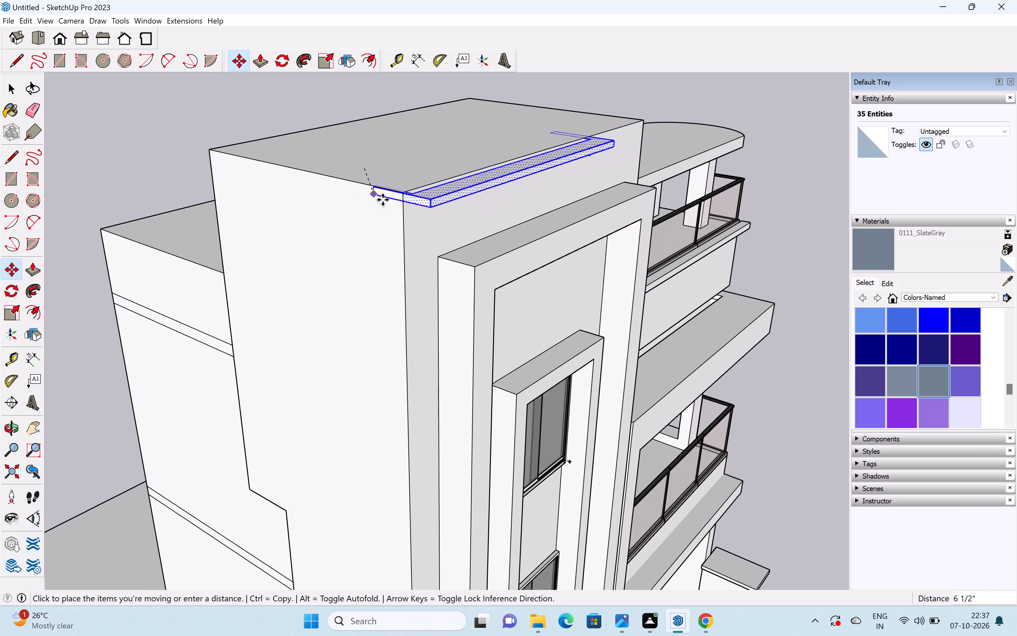
scroll(391, 249, "down", 4)
left_click(723, 272)
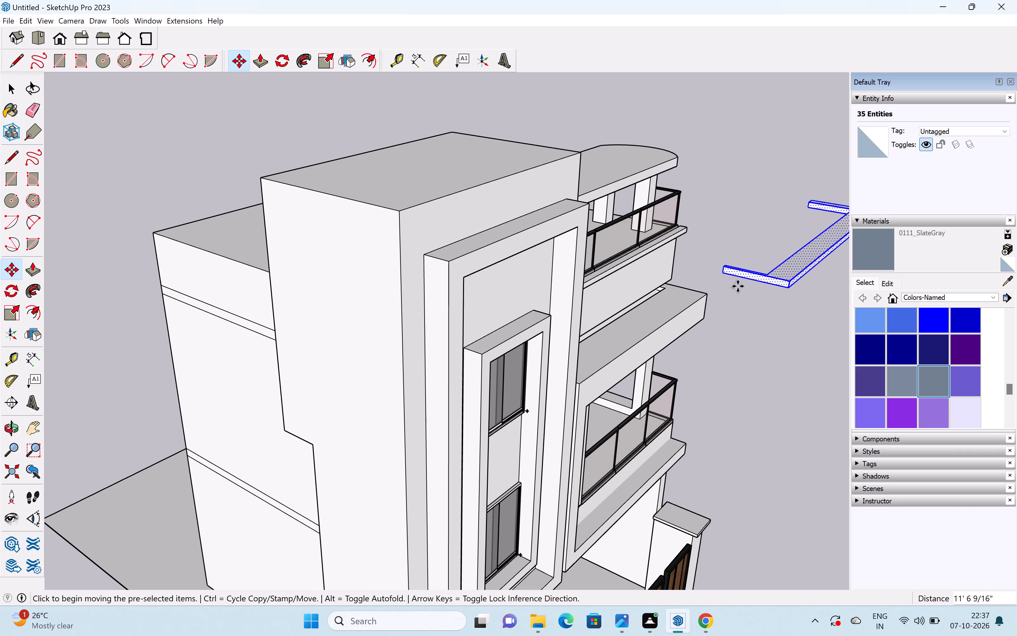
scroll(747, 284, "down", 4)
key("Delete")
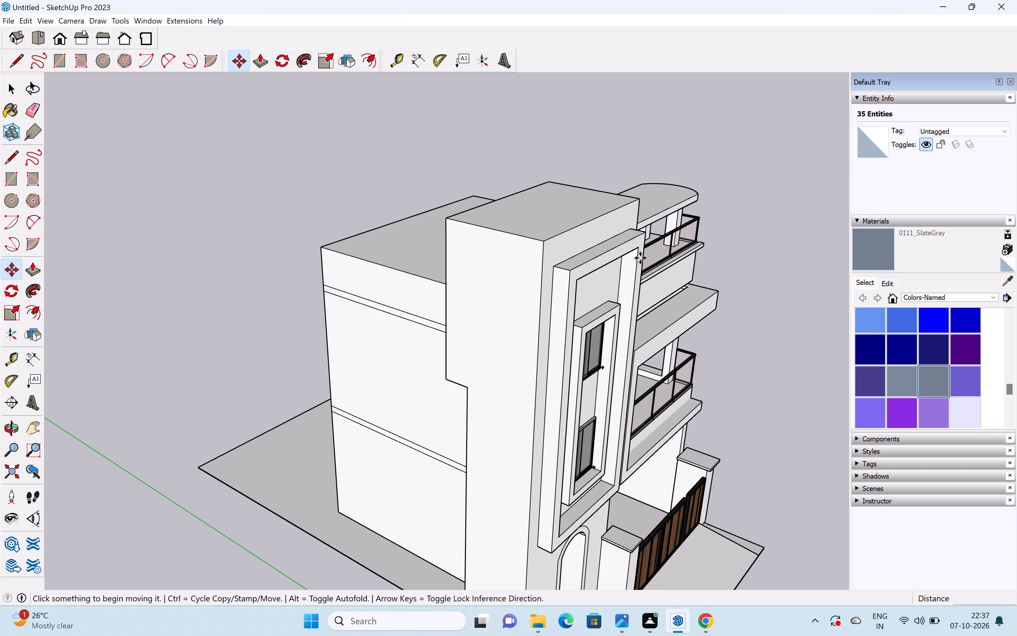
scroll(566, 253, "up", 1)
key("space")
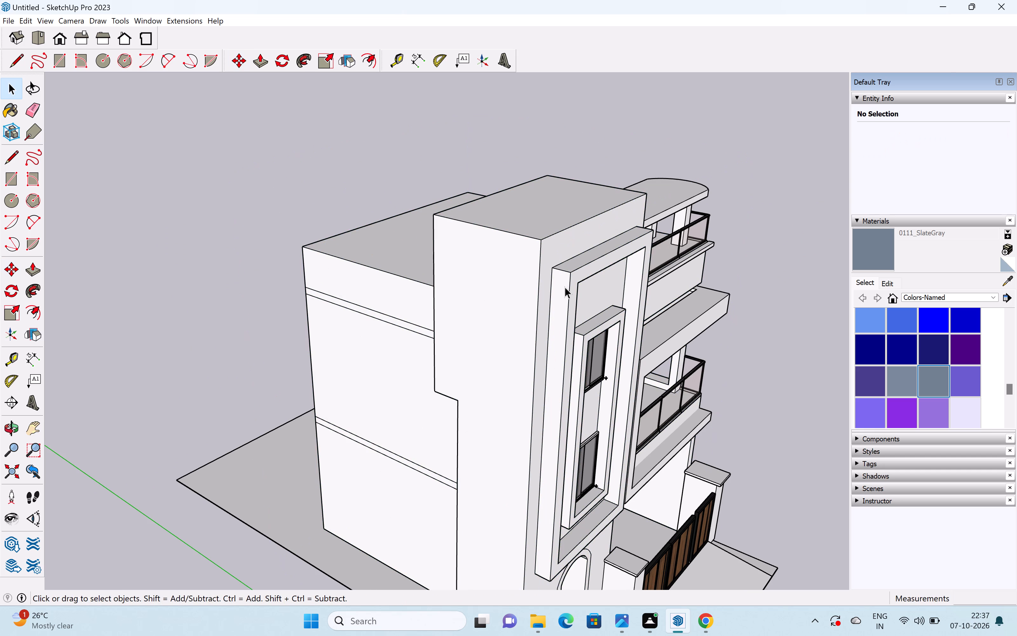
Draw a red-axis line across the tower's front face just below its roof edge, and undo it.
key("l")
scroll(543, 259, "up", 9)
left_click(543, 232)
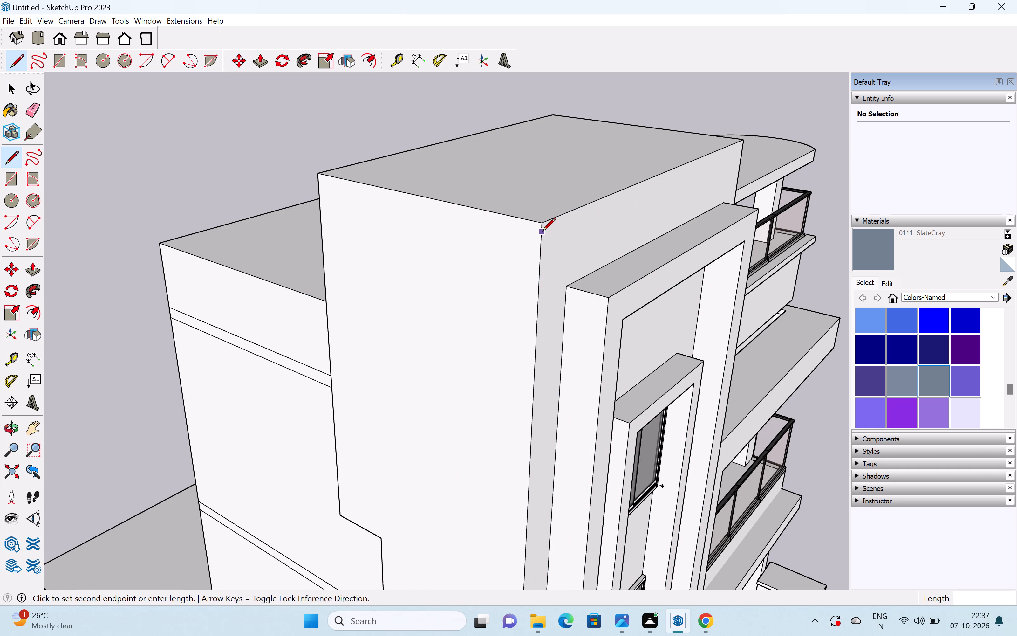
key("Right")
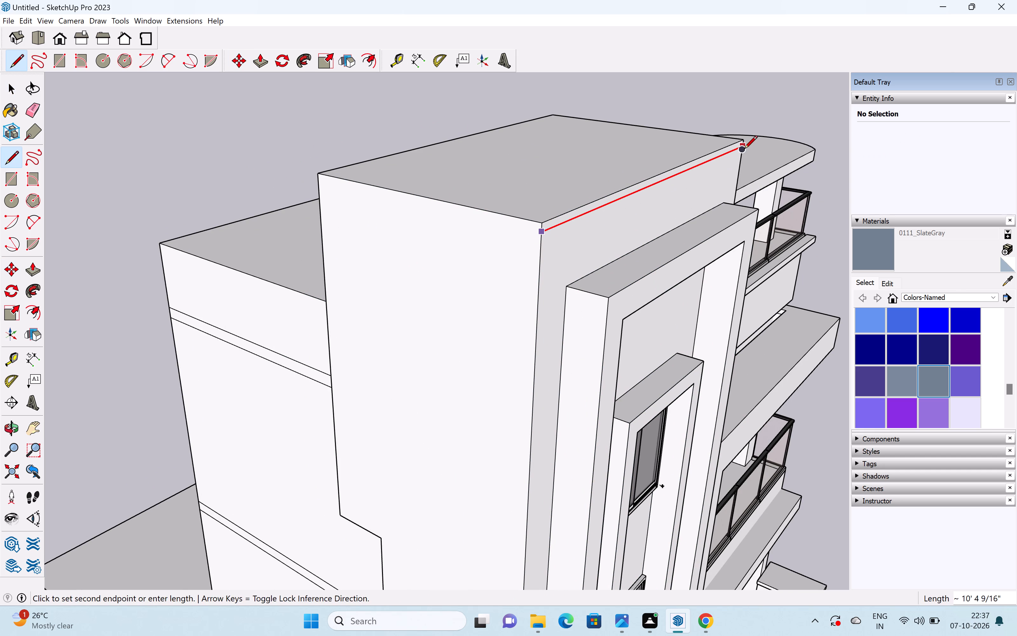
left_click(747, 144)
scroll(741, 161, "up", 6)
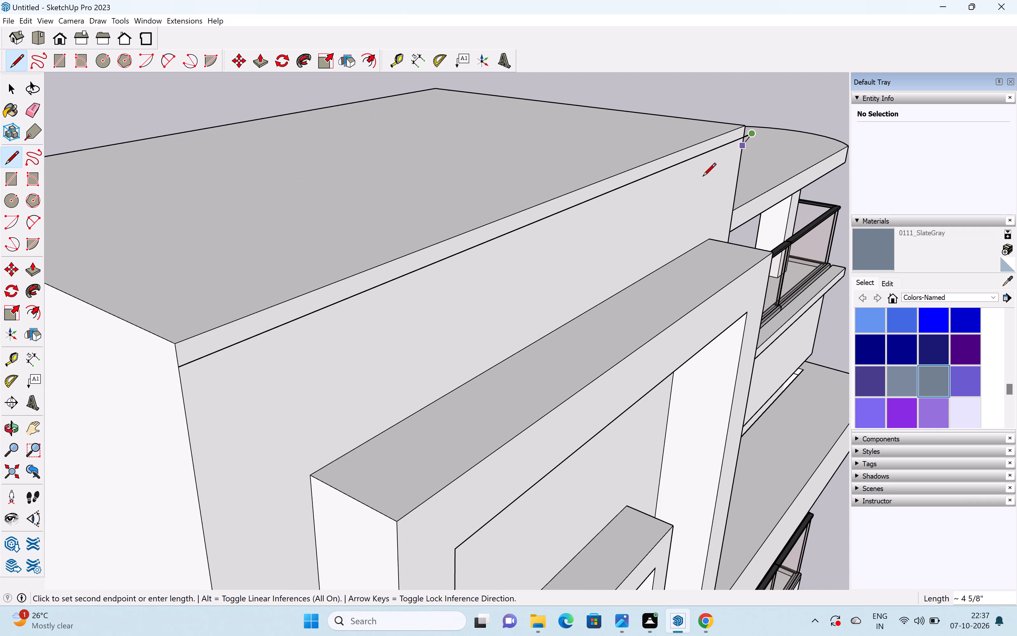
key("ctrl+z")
Draw a line about 10' 4 9/16" long across the tower's front face, corner to corner, just below the roof edge.
scroll(681, 195, "down", 5)
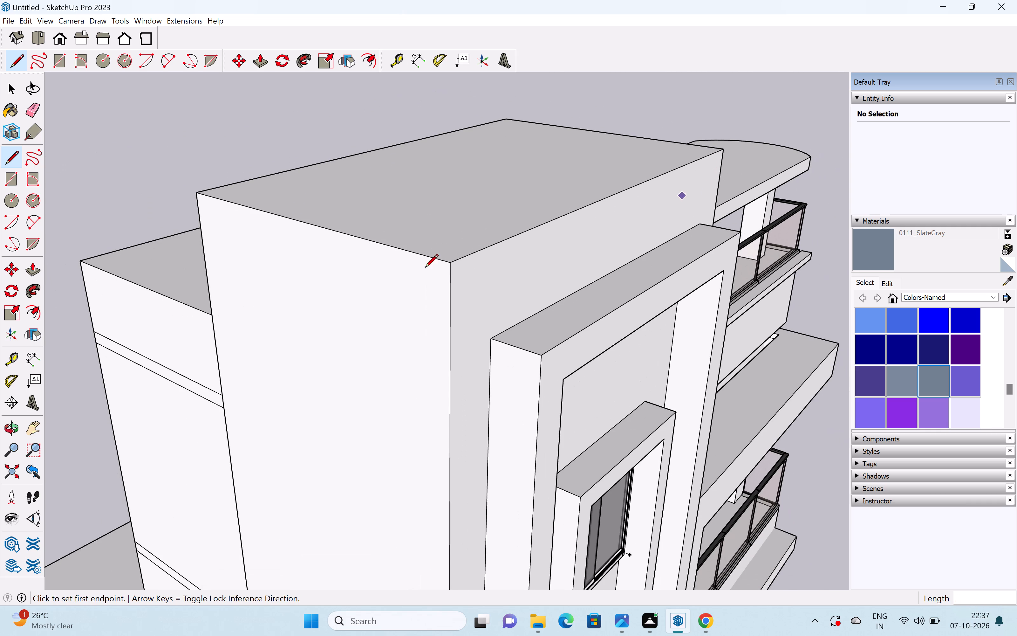
left_click(451, 271)
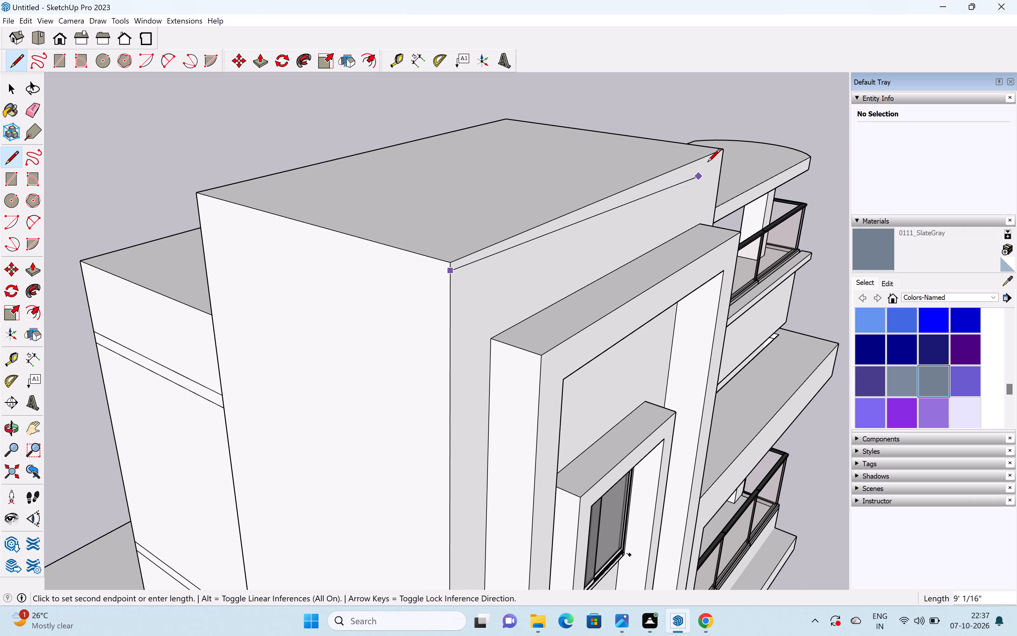
scroll(723, 156, "up", 11)
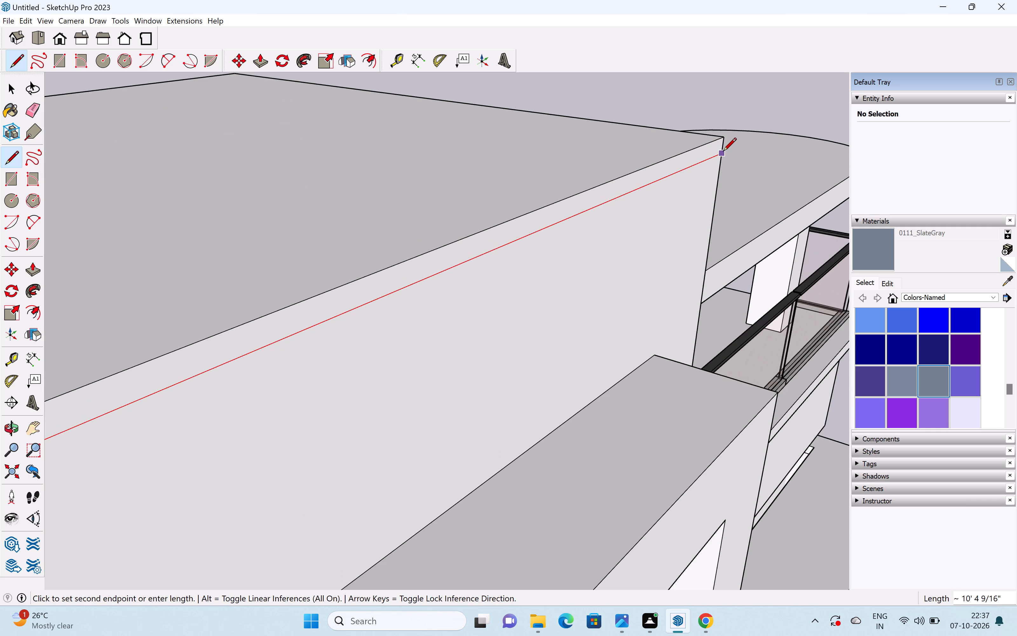
left_click(723, 151)
key("space")
scroll(693, 185, "down", 3)
scroll(693, 185, "up", 1)
scroll(693, 185, "down", 3)
Draw a line from the front line's end across the tower's side face away from the balcony, just below the roof edge.
key("l")
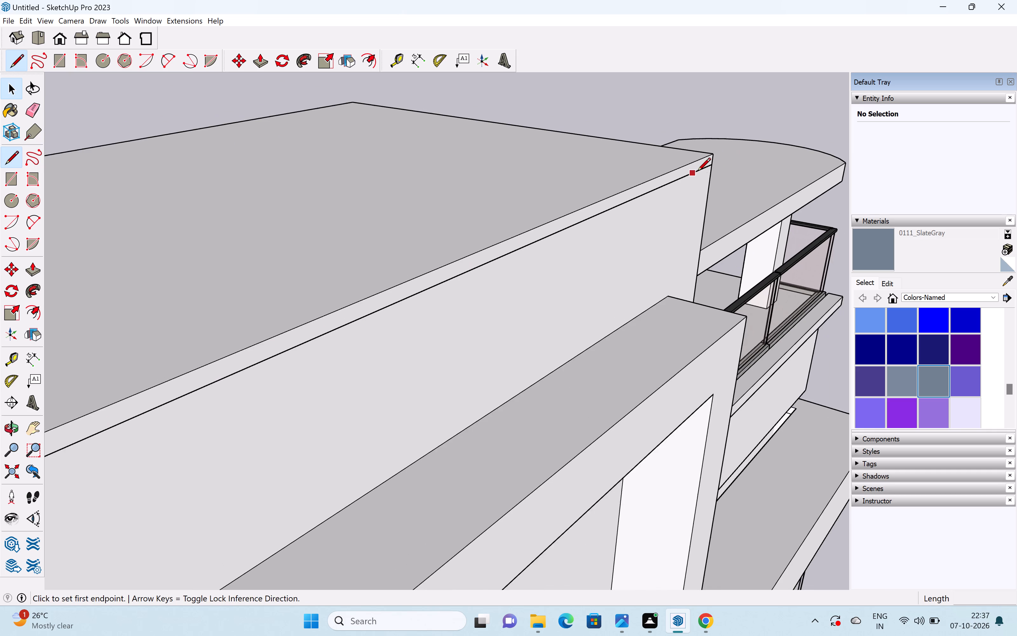
scroll(694, 173, "down", 6)
middle_click_drag(444, 252, 648, 227, "shift")
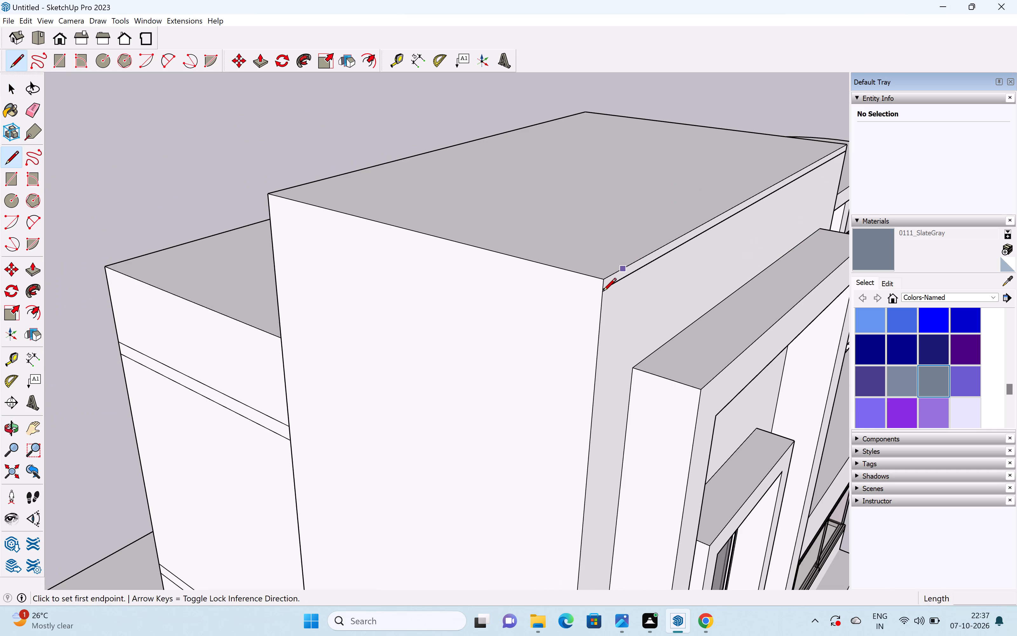
left_click(602, 290)
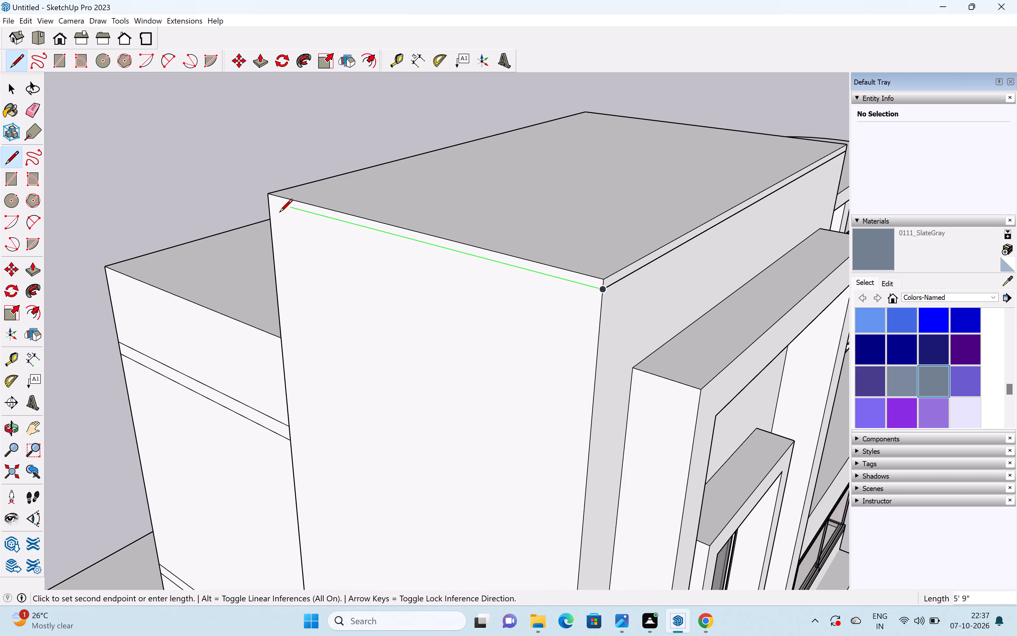
left_click(268, 204)
key("space")
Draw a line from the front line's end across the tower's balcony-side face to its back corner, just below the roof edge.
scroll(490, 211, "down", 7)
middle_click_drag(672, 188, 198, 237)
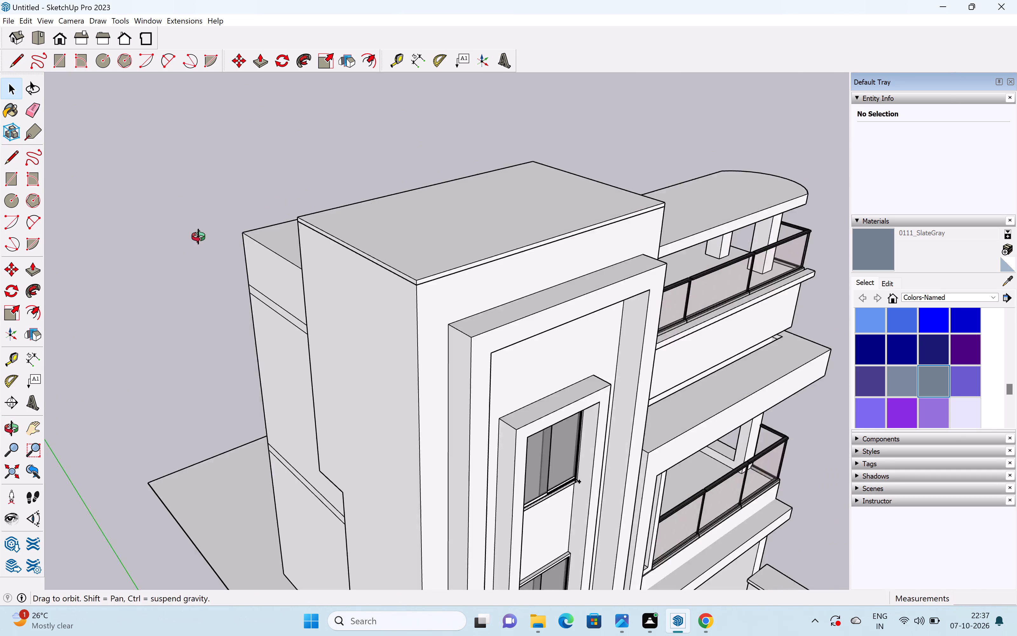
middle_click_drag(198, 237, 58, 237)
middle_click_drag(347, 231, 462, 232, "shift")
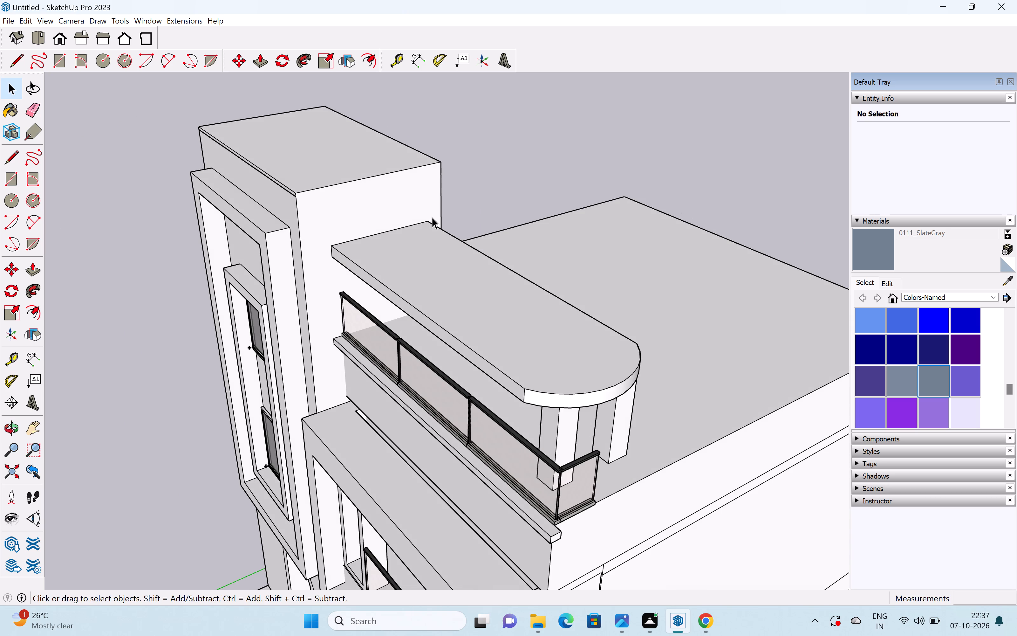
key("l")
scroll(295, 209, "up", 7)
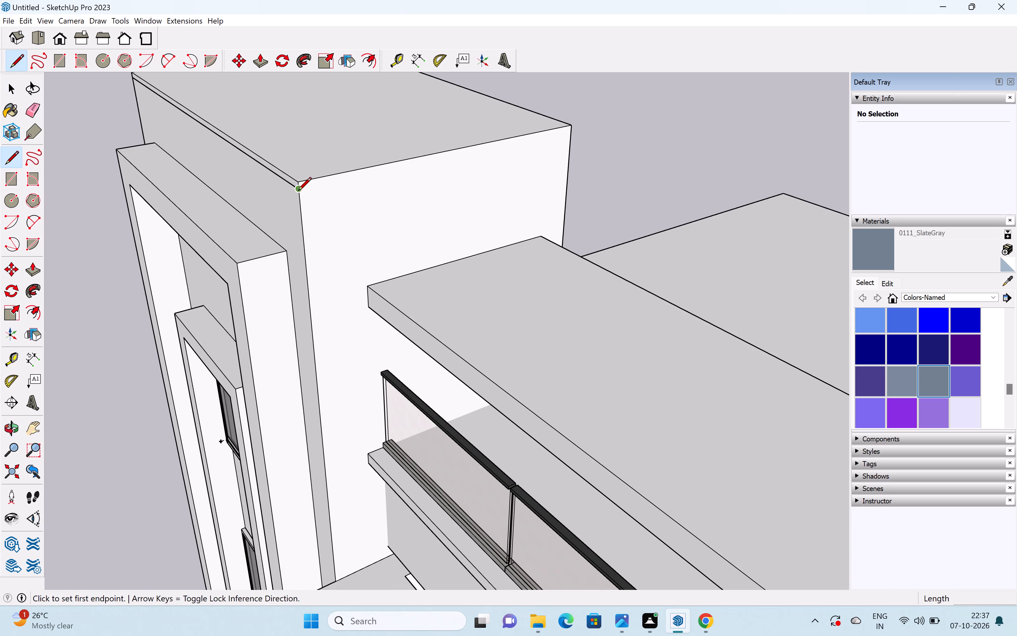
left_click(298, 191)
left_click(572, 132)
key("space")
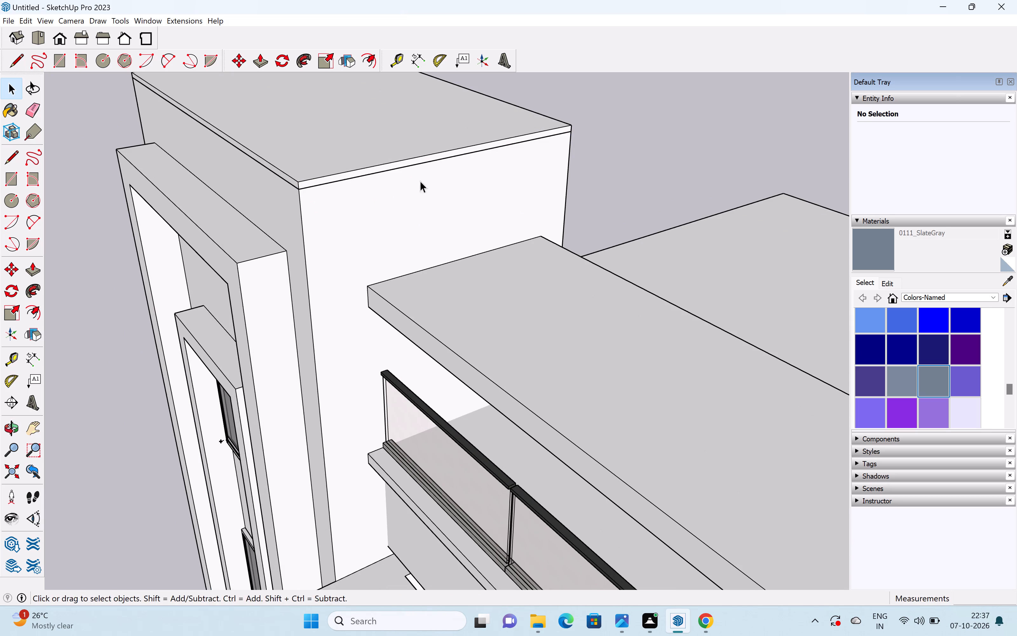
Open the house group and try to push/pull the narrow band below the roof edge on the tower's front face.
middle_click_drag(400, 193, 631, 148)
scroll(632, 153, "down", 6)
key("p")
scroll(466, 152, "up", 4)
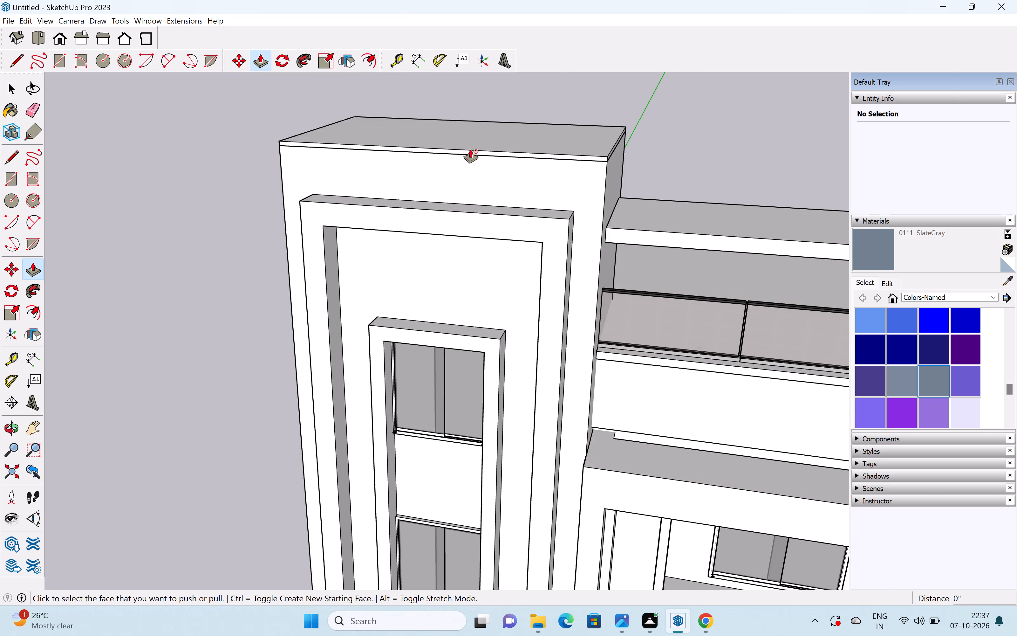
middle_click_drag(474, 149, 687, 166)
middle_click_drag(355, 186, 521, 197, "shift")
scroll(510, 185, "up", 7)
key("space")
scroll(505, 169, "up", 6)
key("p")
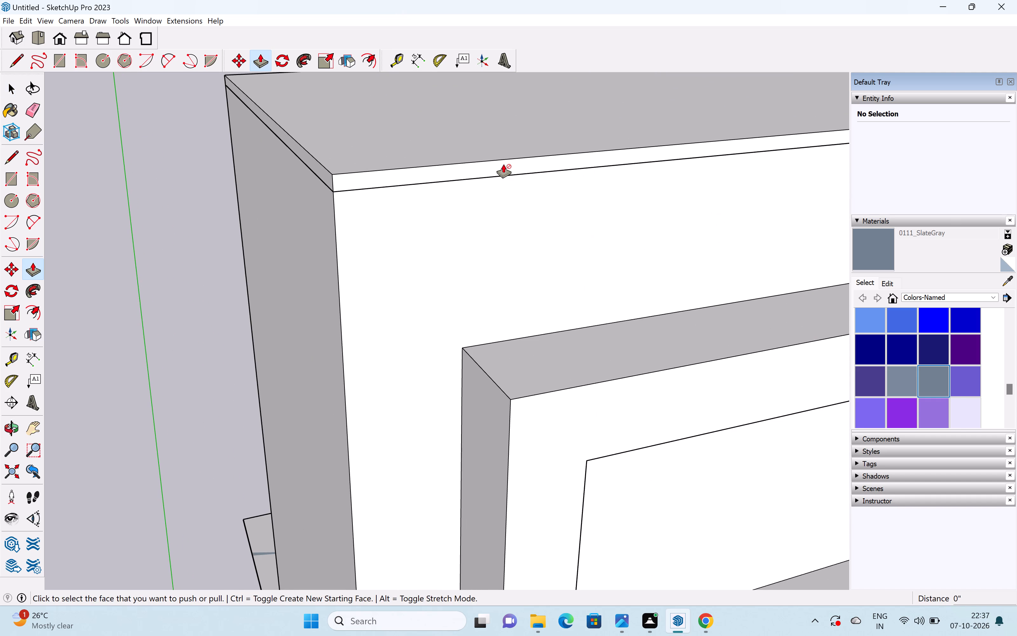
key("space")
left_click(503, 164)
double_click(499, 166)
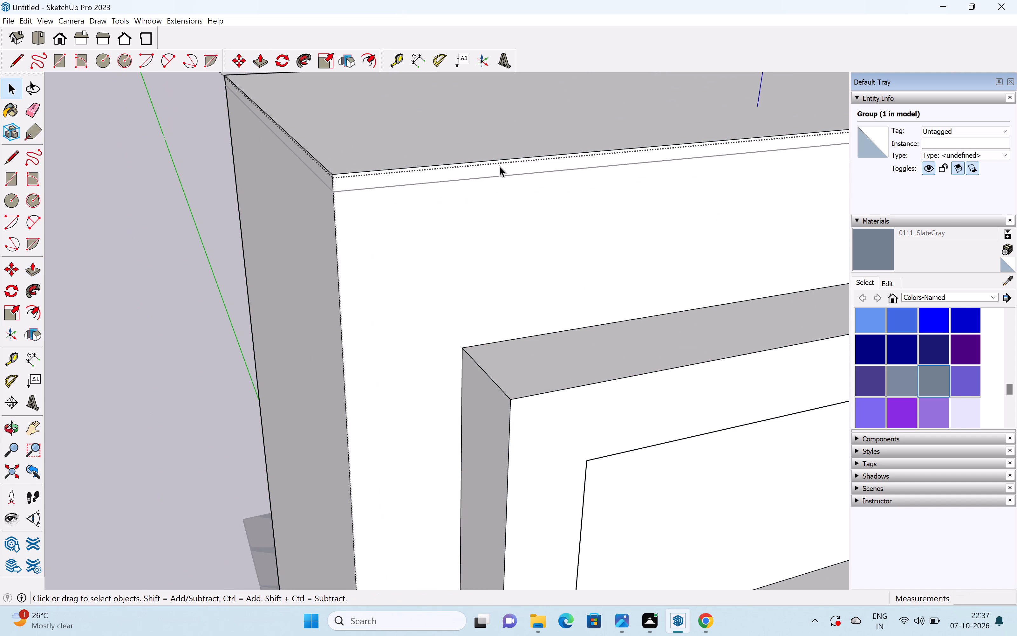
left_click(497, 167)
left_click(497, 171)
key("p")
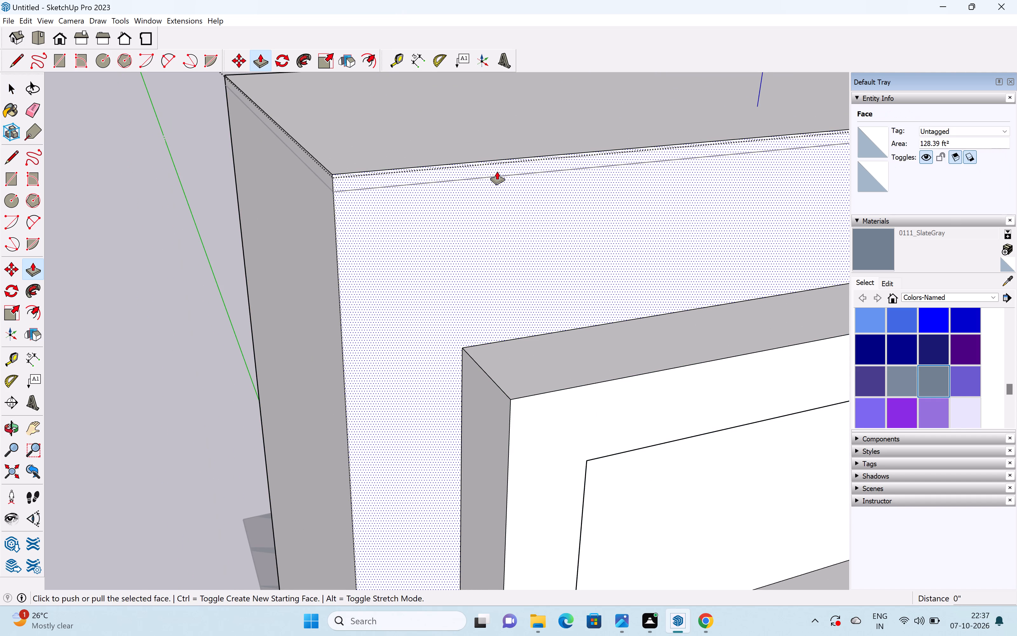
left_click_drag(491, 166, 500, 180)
Undo the band attempt, the lines around the tower's top and the deletion of the coping strip.
key("ctrl+z")
key("ctrl+z")
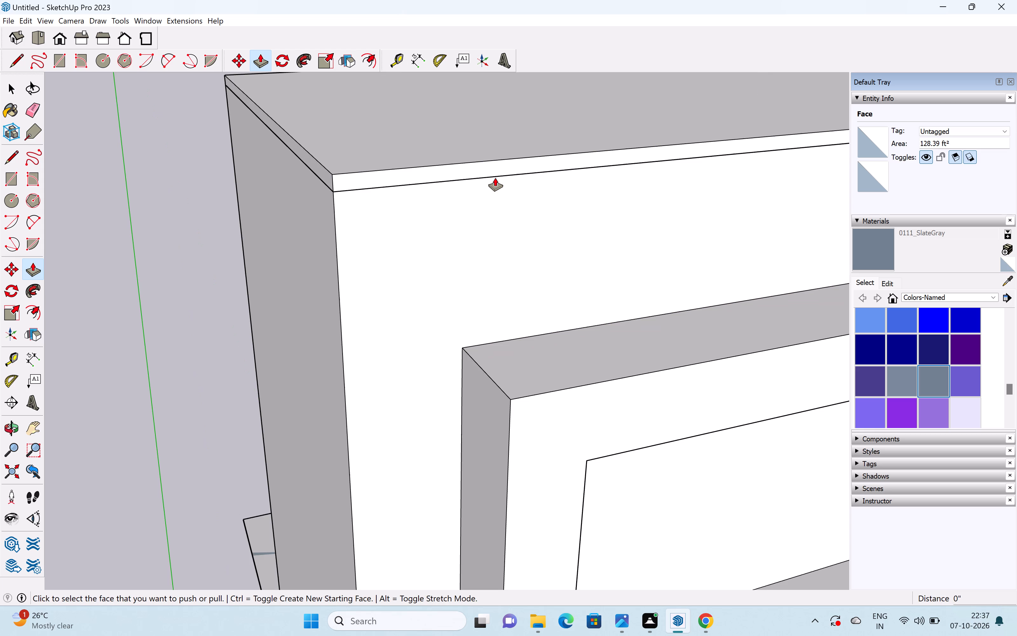
key("ctrl+z")
key("ctrl+z")
key("ctrl+z")
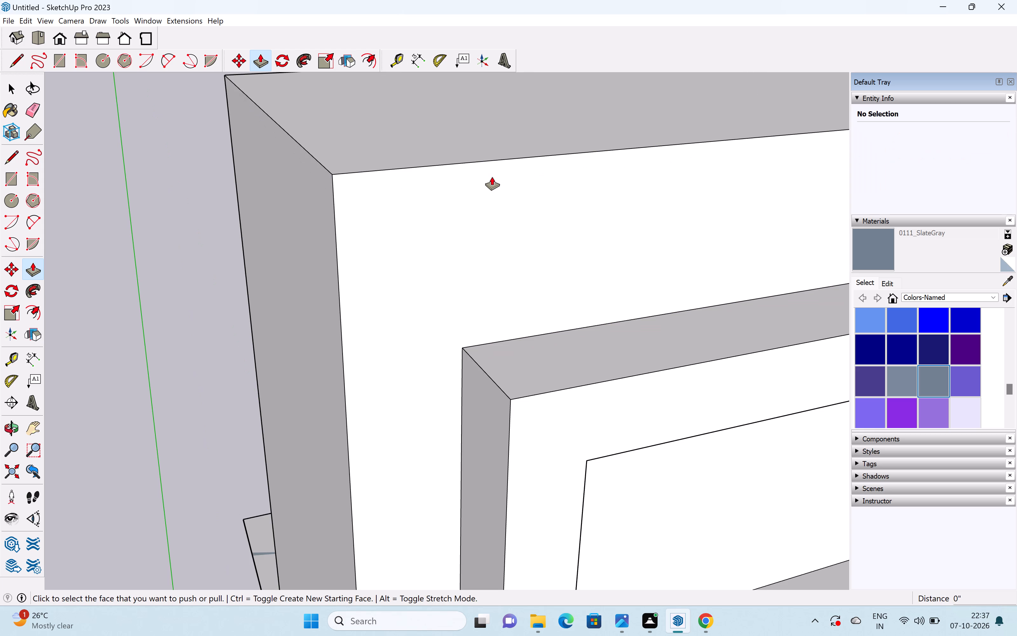
key("ctrl+z")
Select the whole coping strip and move its lower front corner onto the tower's front roof corner away from the balcony.
scroll(492, 179, "down", 7)
scroll(468, 222, "down", 7)
key("space")
middle_click_drag(536, 253, 424, 219)
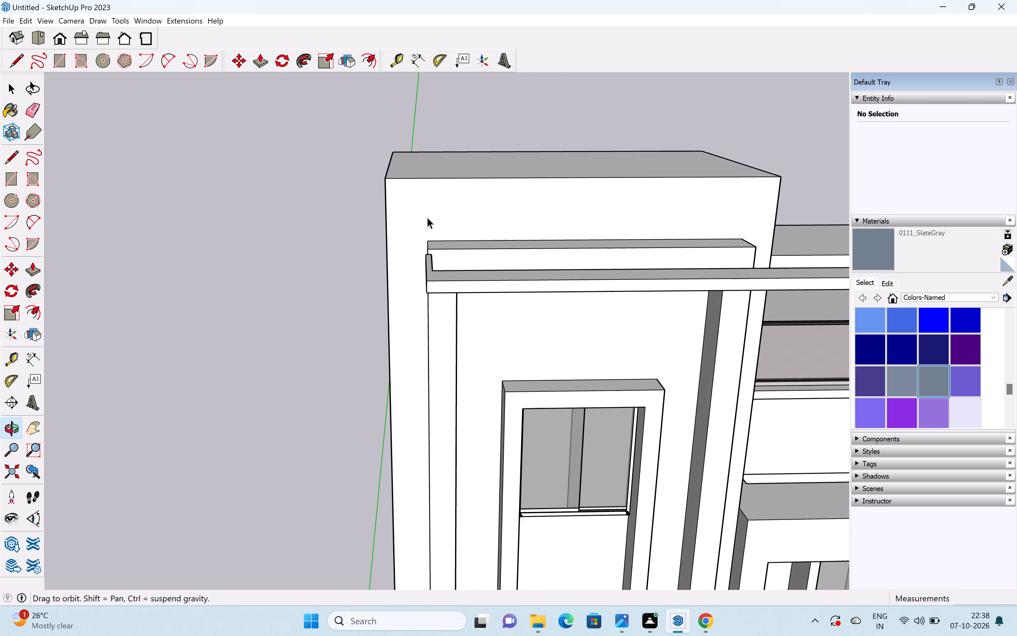
scroll(453, 216, "down", 6)
middle_click_drag(476, 258, 518, 304)
scroll(518, 295, "up", 1)
middle_click_drag(520, 295, 590, 300)
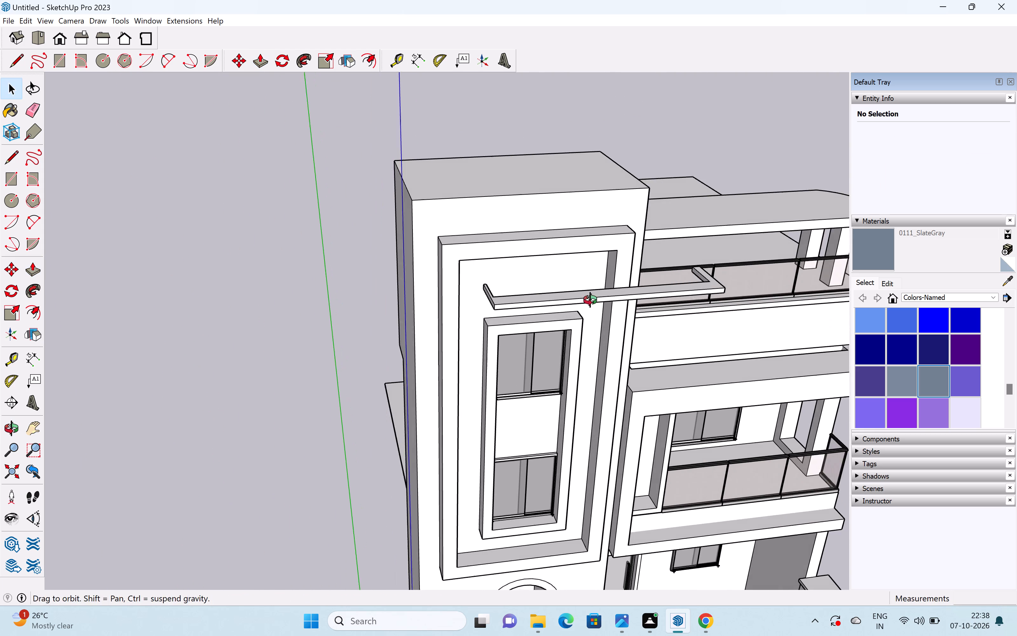
middle_click_drag(590, 300, 590, 300)
left_click(586, 300)
left_click(585, 301)
left_click(583, 301)
double_click(580, 298)
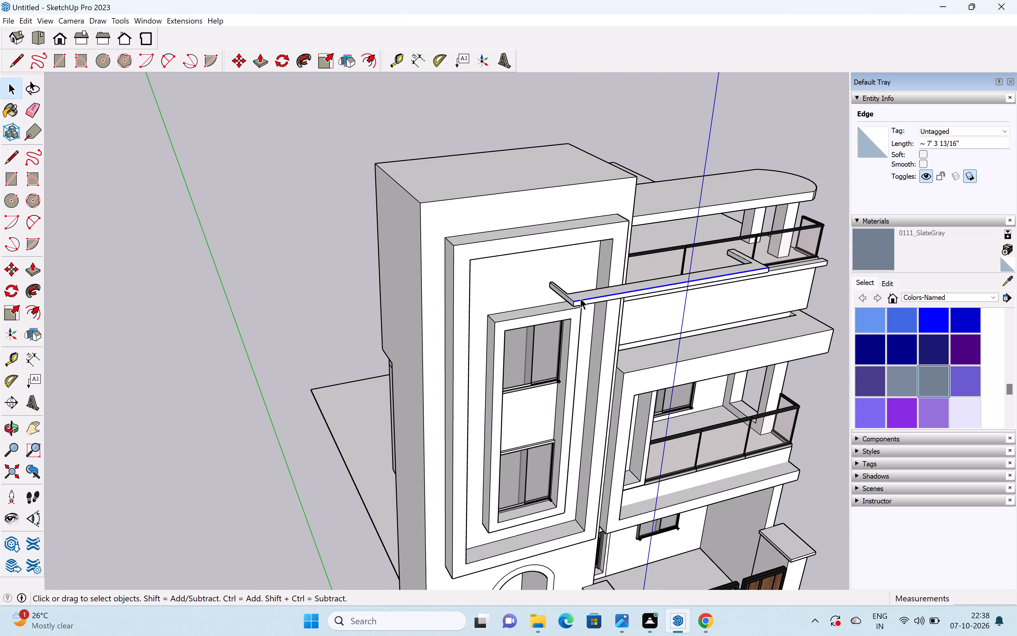
left_click(573, 308)
triple_click(573, 302)
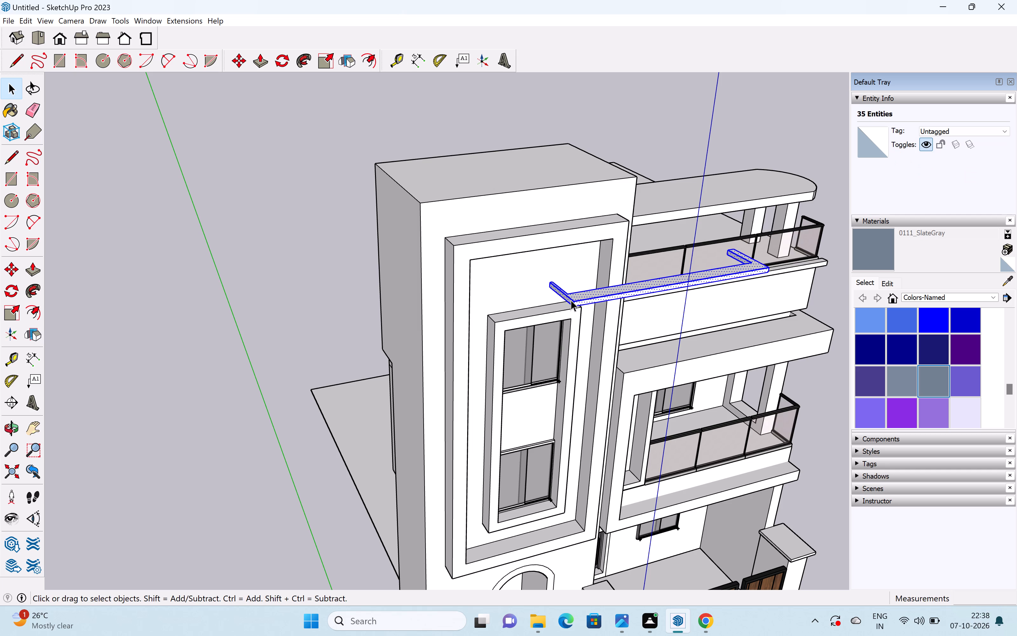
key("m")
key("Return")
scroll(553, 285, "up", 7)
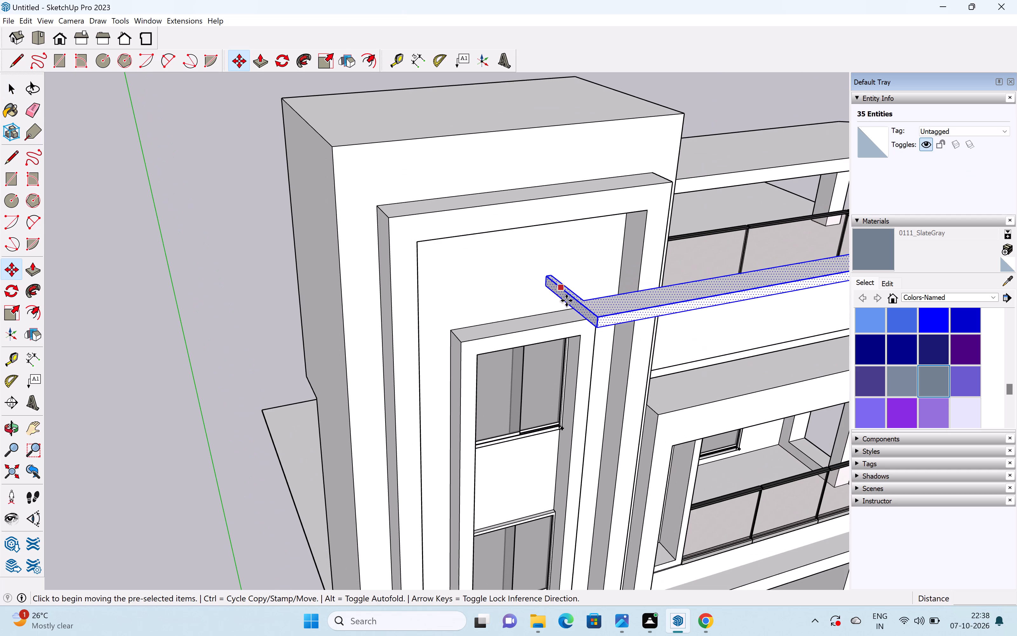
left_click(598, 331)
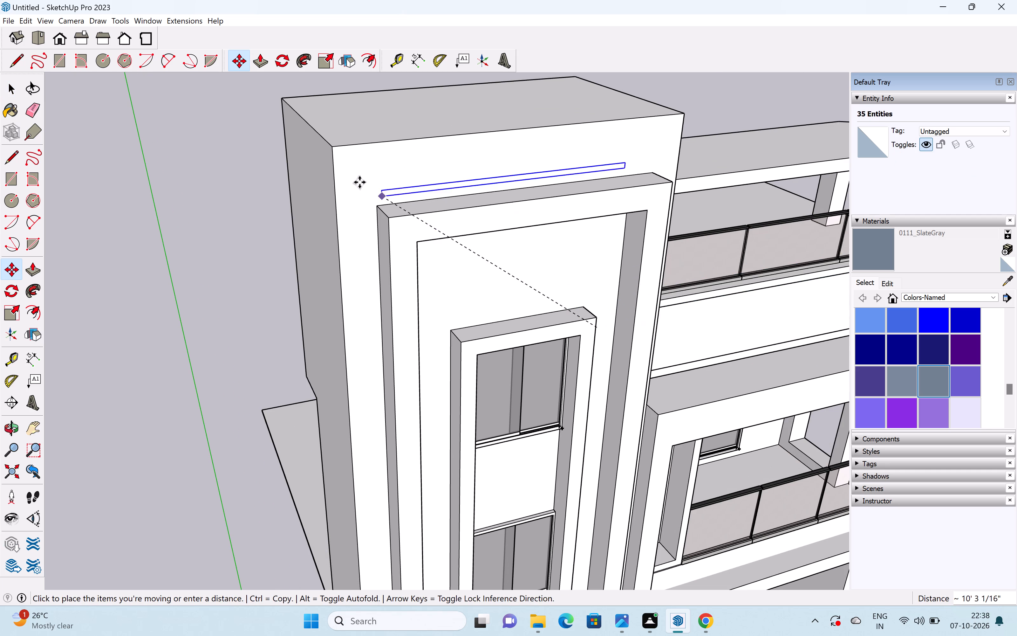
scroll(345, 161, "up", 5)
scroll(323, 146, "up", 4)
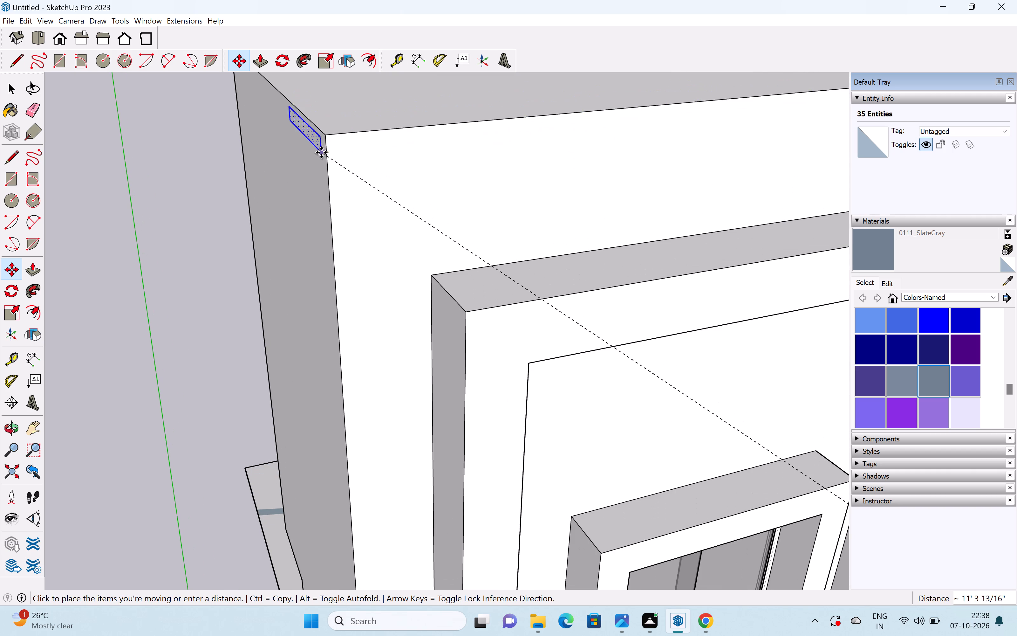
left_click(325, 140)
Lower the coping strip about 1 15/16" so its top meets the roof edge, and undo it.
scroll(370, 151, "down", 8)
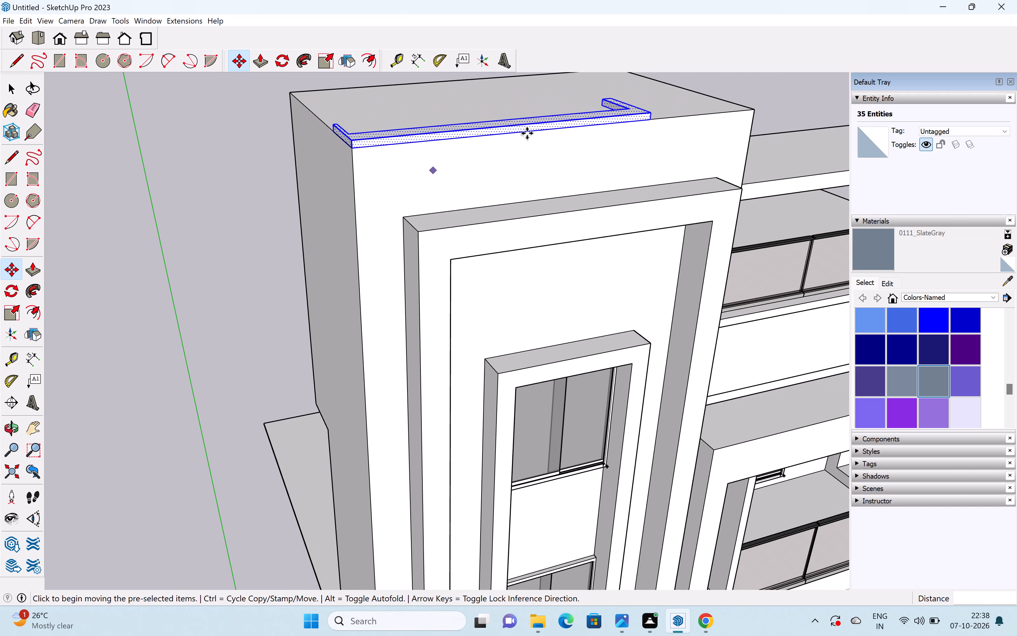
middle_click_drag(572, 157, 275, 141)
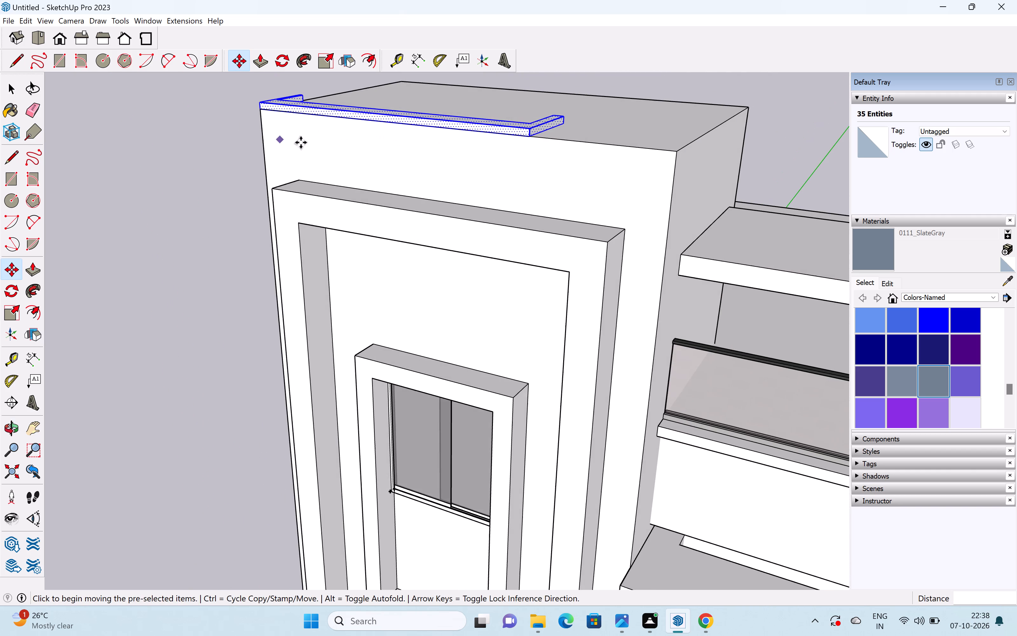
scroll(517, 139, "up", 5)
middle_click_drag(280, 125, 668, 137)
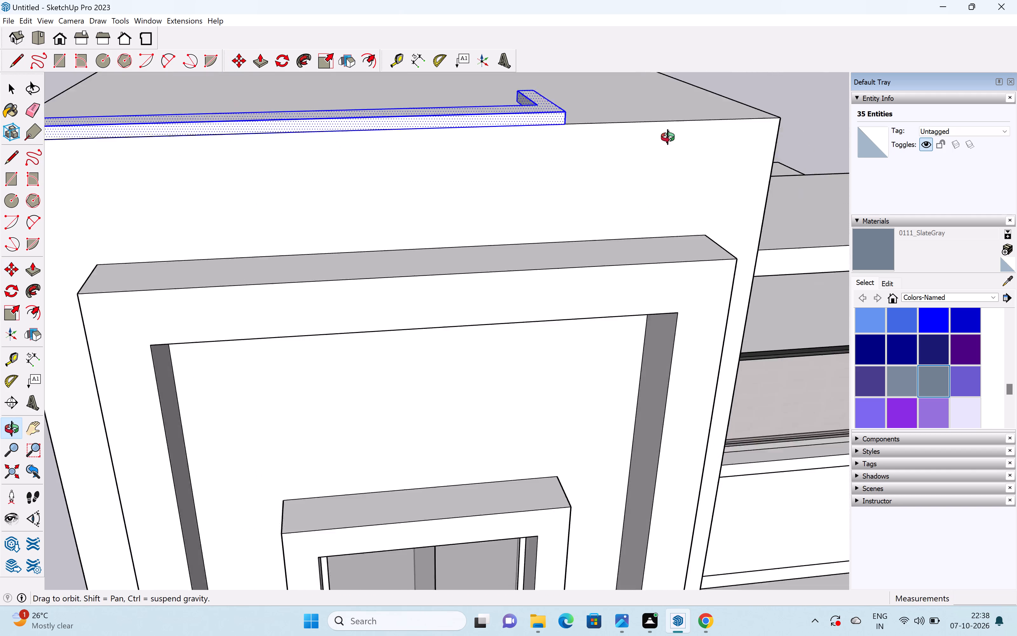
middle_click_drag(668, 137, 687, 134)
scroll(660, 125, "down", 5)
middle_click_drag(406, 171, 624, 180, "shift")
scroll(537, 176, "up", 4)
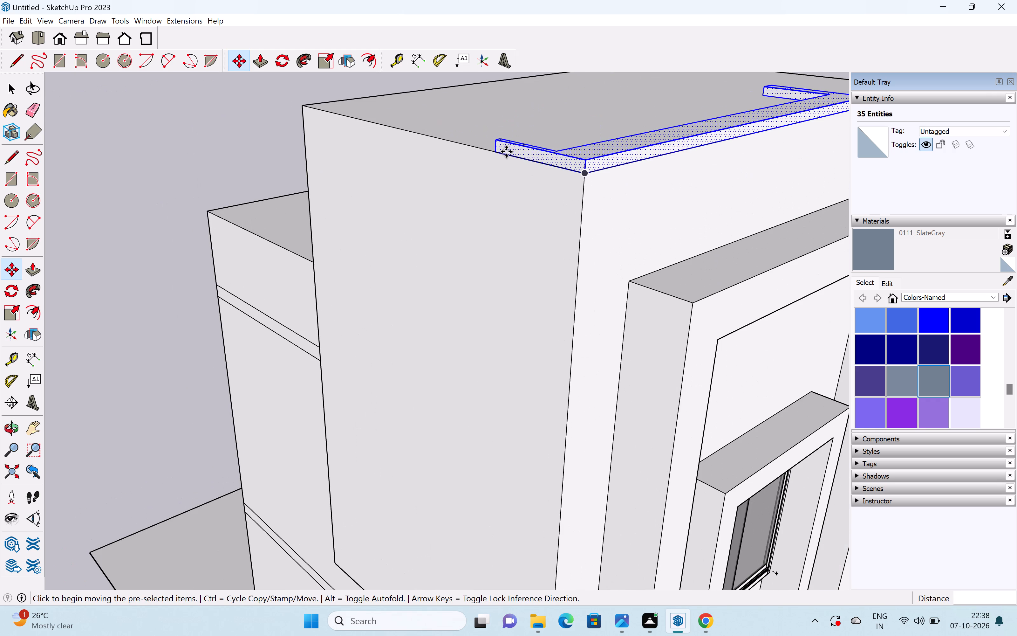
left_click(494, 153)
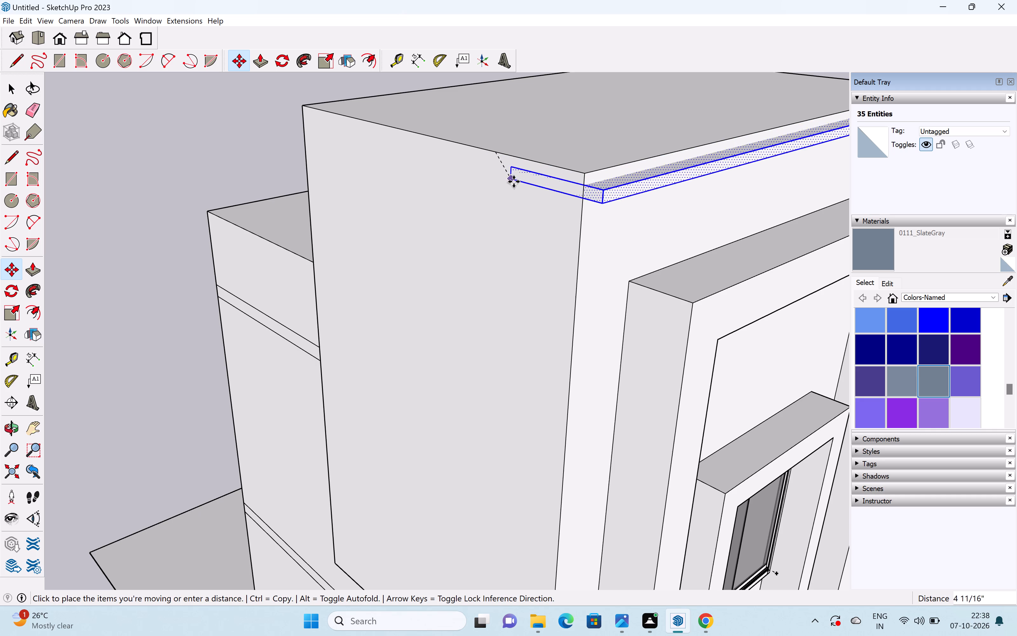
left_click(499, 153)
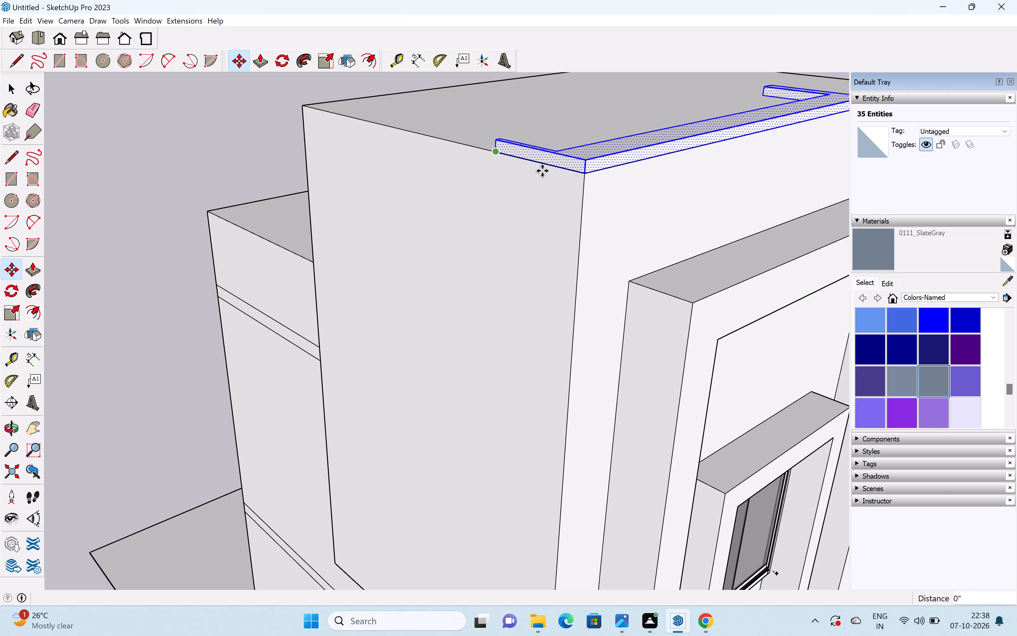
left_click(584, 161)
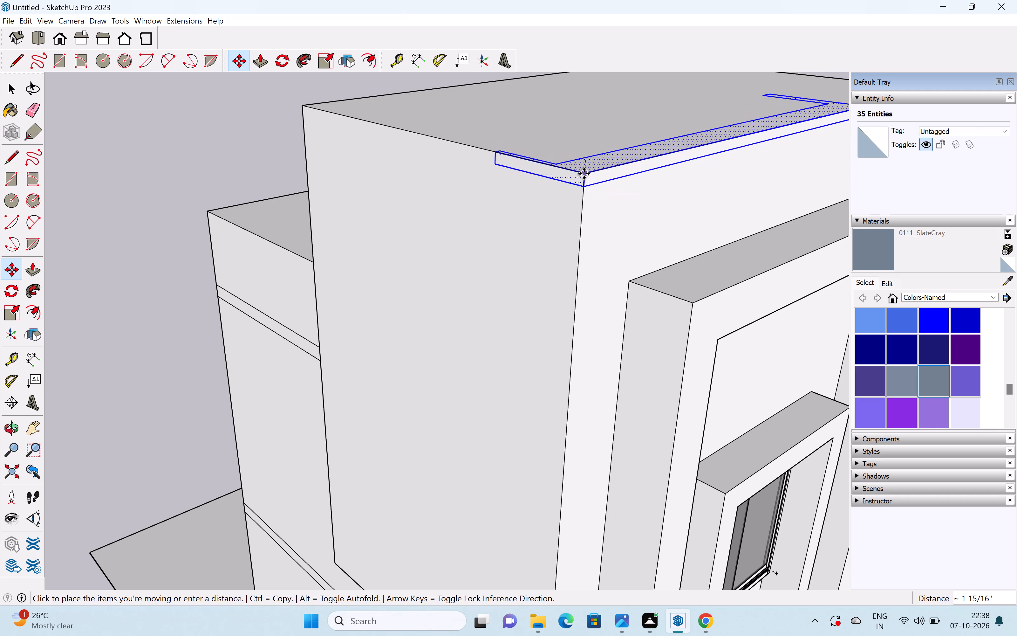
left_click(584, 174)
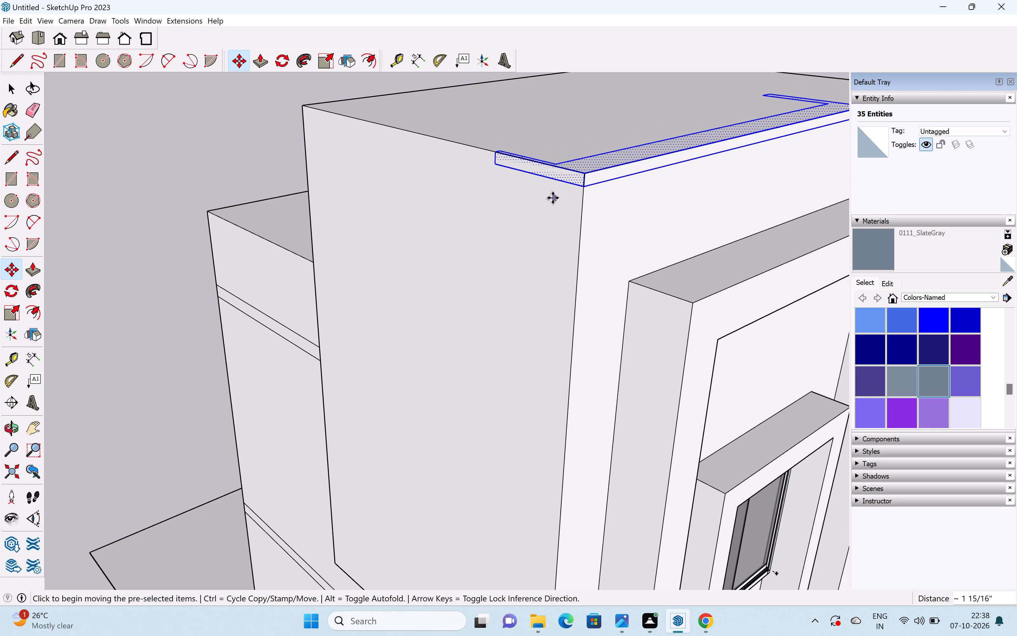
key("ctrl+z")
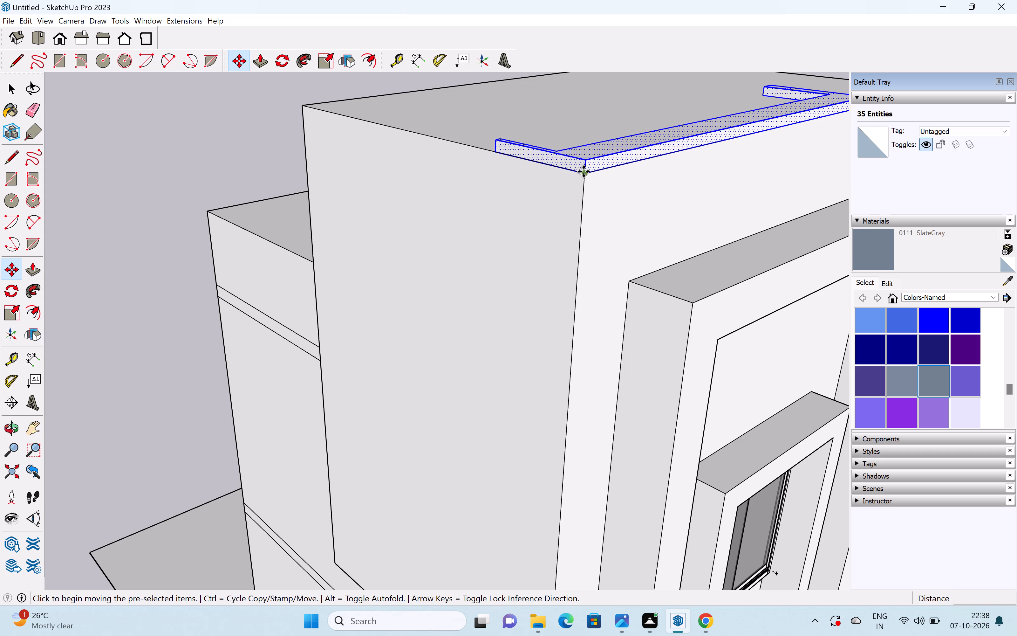
Move the coping strip slightly forward so it overhangs the tower's front face, and deselect it.
middle_click_drag(582, 171, 379, 215, "shift")
scroll(561, 202, "down", 6)
middle_click_drag(624, 193, 201, 184)
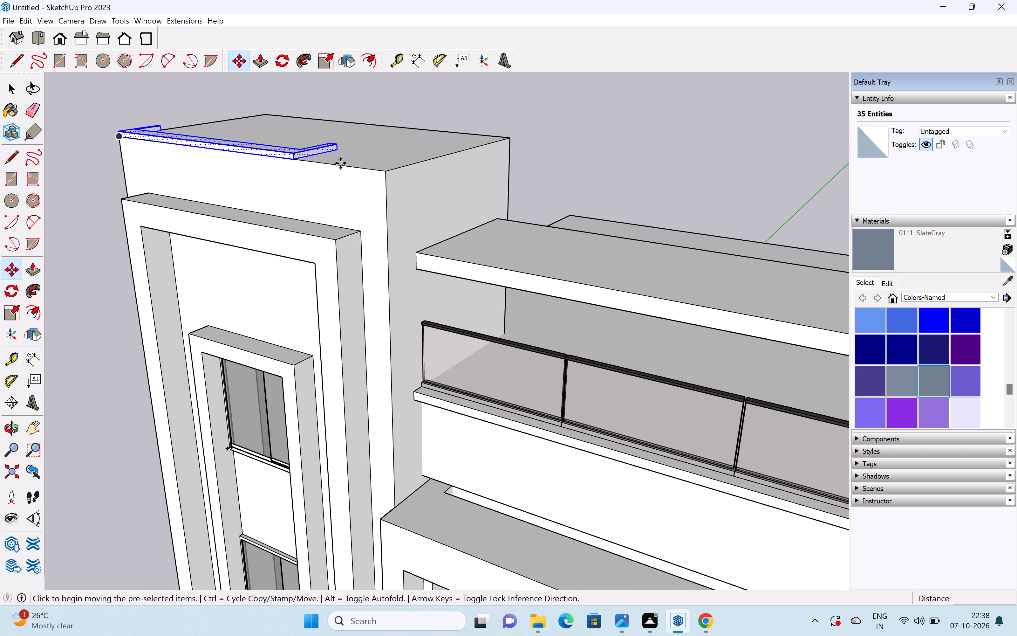
middle_click_drag(340, 163, 450, 162, "shift")
scroll(446, 145, "up", 9)
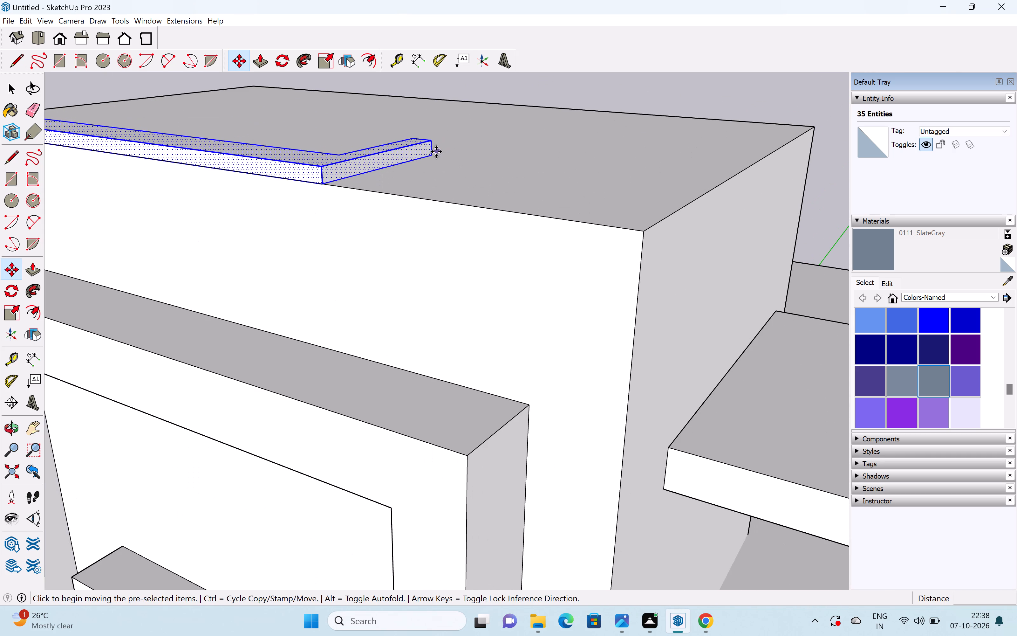
left_click_drag(432, 152, 419, 162)
scroll(417, 163, "down", 6)
key("space")
left_click(401, 176)
Push/pull the outer side face of the coping strip's return away from the balcony outward about 2 9/16".
scroll(420, 167, "down", 6)
middle_click_drag(380, 171, 481, 146)
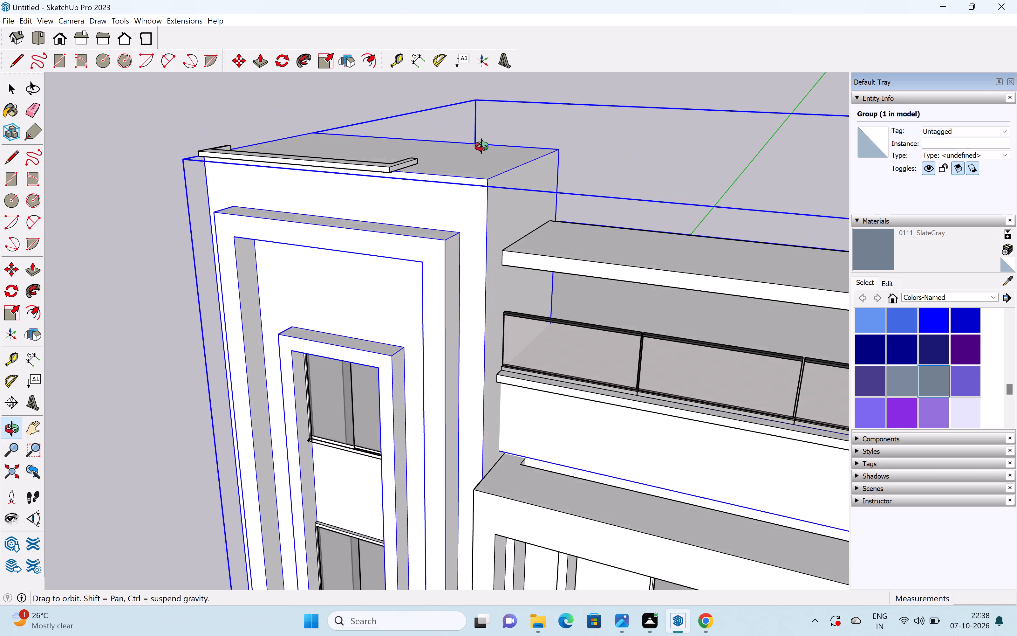
middle_click_drag(481, 146, 482, 146)
middle_click_drag(331, 189, 574, 170)
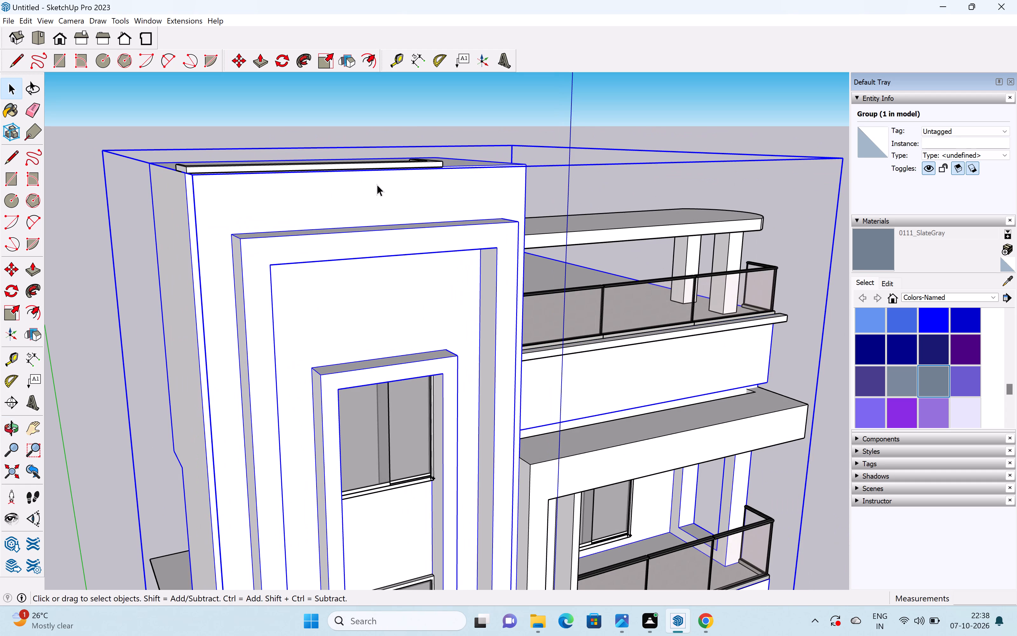
middle_click_drag(377, 184, 580, 178, "shift")
scroll(465, 180, "up", 7)
middle_click_drag(362, 170, 444, 292)
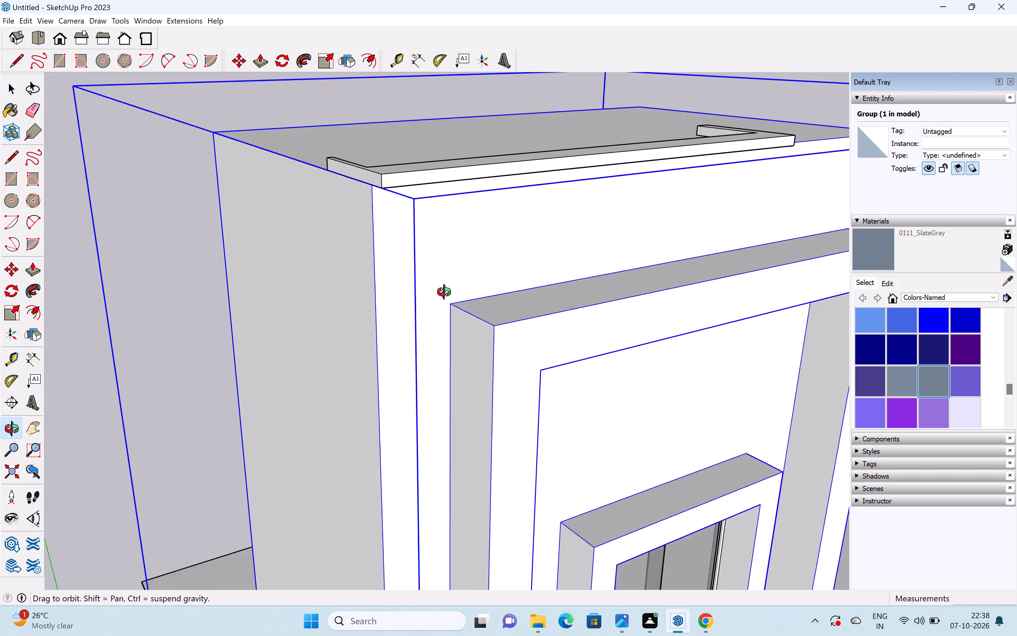
middle_click_drag(444, 292, 453, 306)
key("space")
left_click(403, 270)
double_click(405, 277)
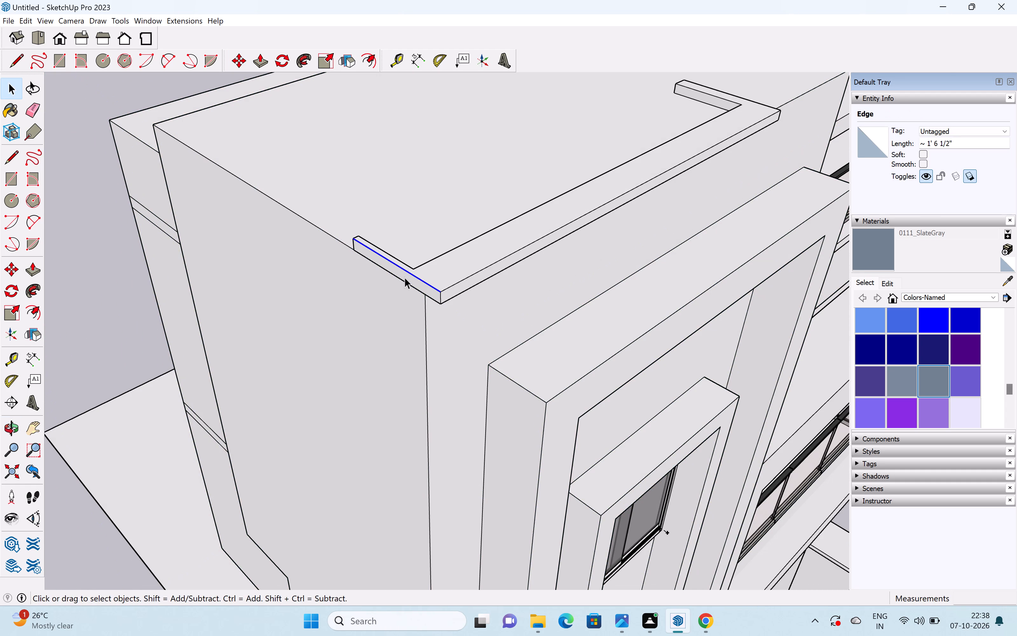
key("p")
left_click_drag(410, 278, 399, 286)
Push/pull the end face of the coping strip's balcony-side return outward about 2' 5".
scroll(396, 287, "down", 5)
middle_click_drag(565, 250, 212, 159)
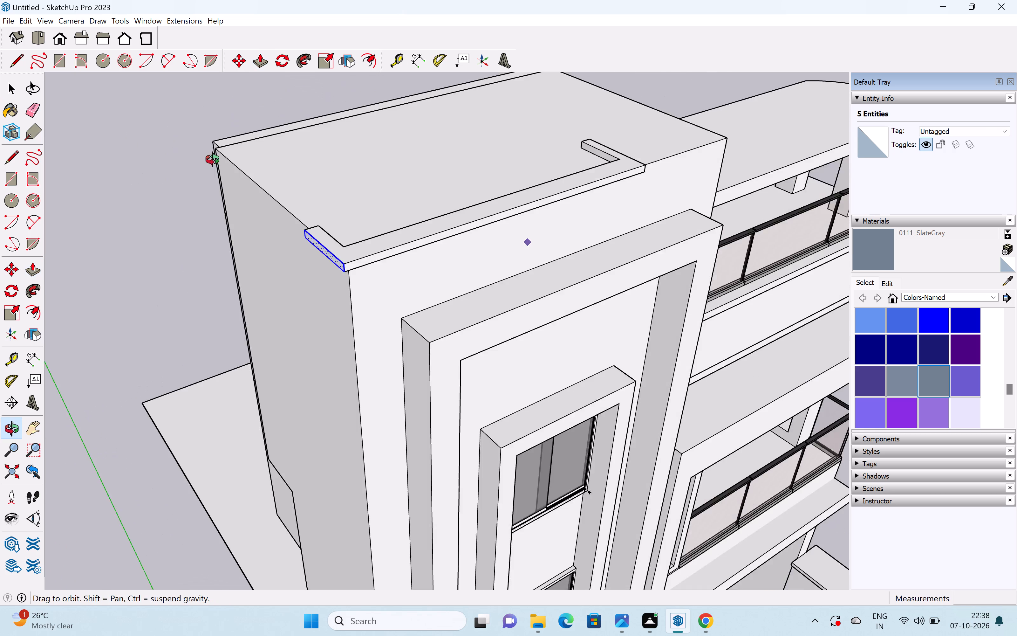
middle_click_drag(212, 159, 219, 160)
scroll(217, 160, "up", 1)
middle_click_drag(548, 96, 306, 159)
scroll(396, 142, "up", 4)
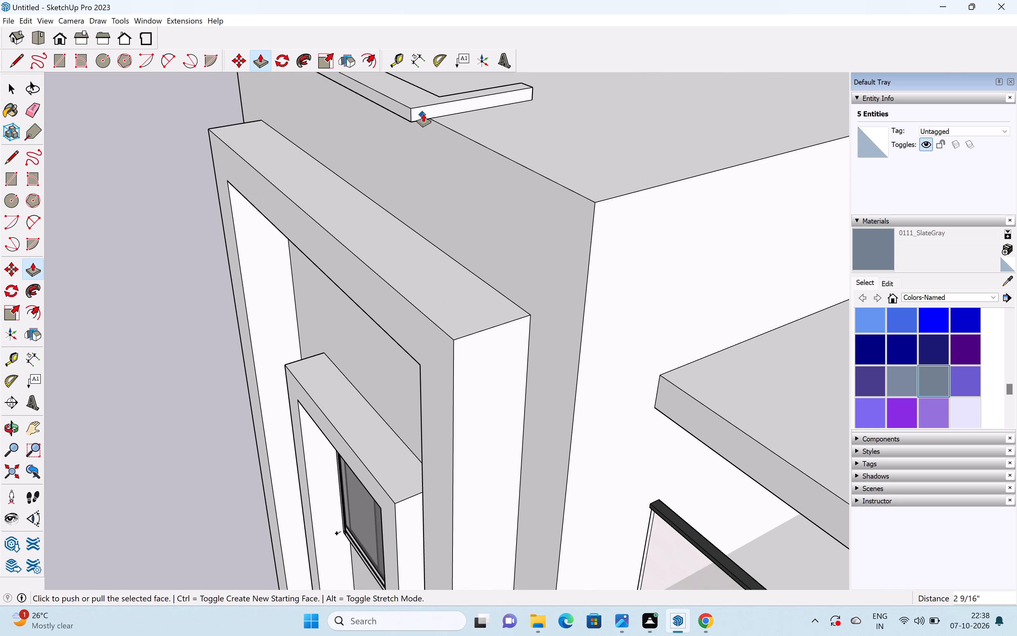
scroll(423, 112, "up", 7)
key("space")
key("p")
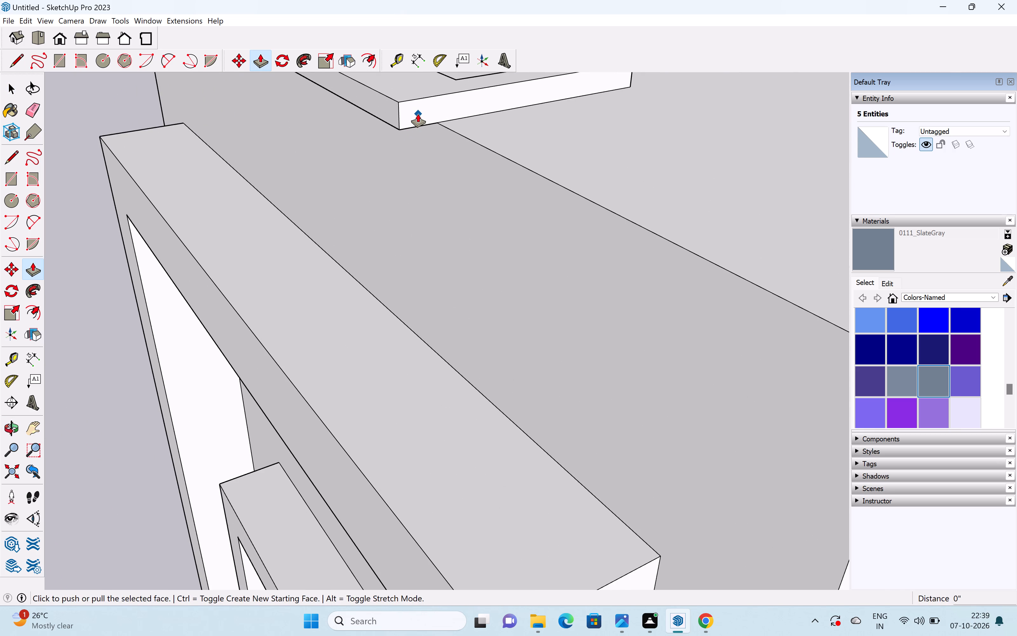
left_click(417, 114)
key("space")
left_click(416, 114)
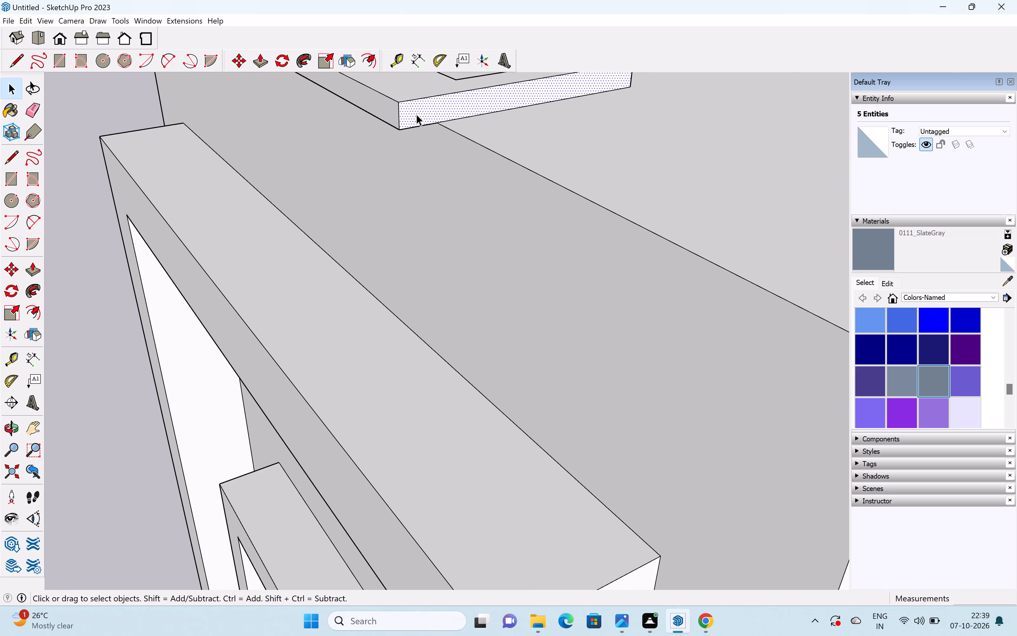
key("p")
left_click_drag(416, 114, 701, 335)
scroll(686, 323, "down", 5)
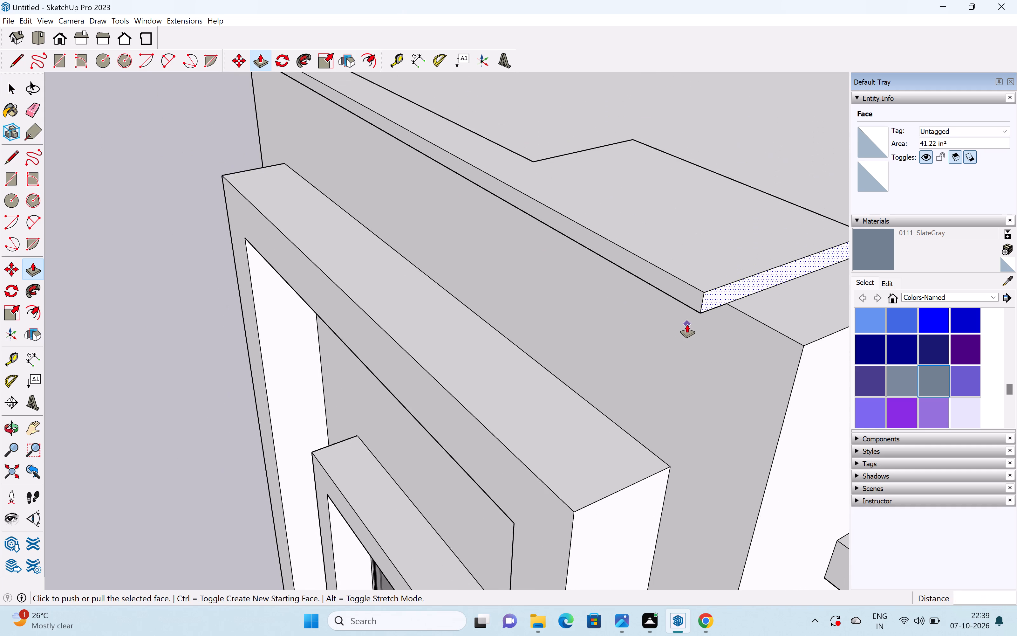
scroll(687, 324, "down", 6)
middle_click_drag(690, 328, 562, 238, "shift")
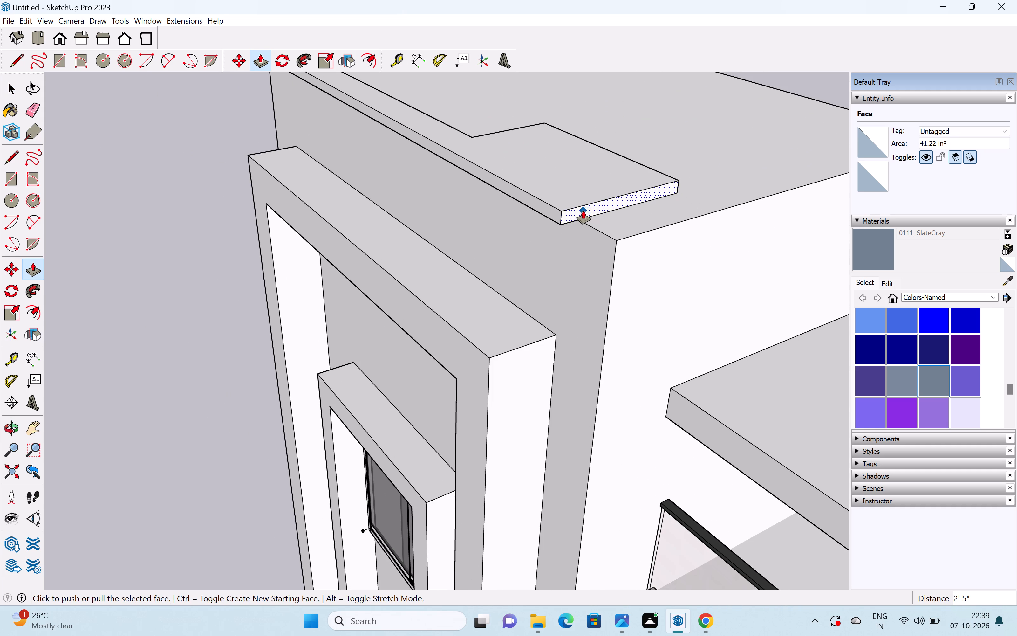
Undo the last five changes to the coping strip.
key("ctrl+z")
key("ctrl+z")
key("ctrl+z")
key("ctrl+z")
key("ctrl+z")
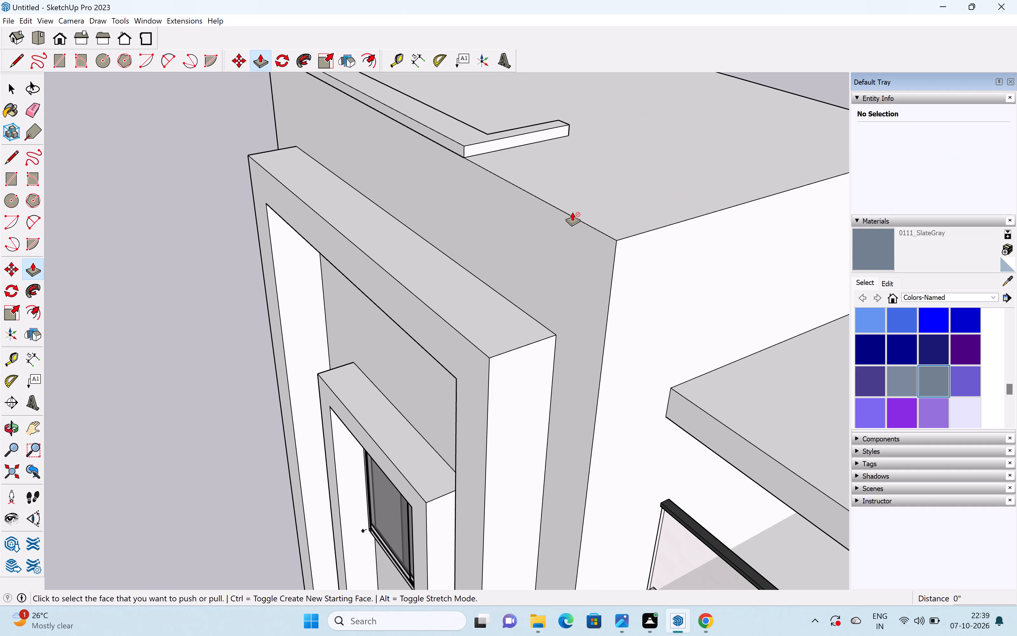
Select the entire coping strip standing clear of the building and delete it.
scroll(566, 213, "down", 7)
key("space")
middle_click_drag(487, 263, 827, 205)
scroll(673, 209, "down", 7)
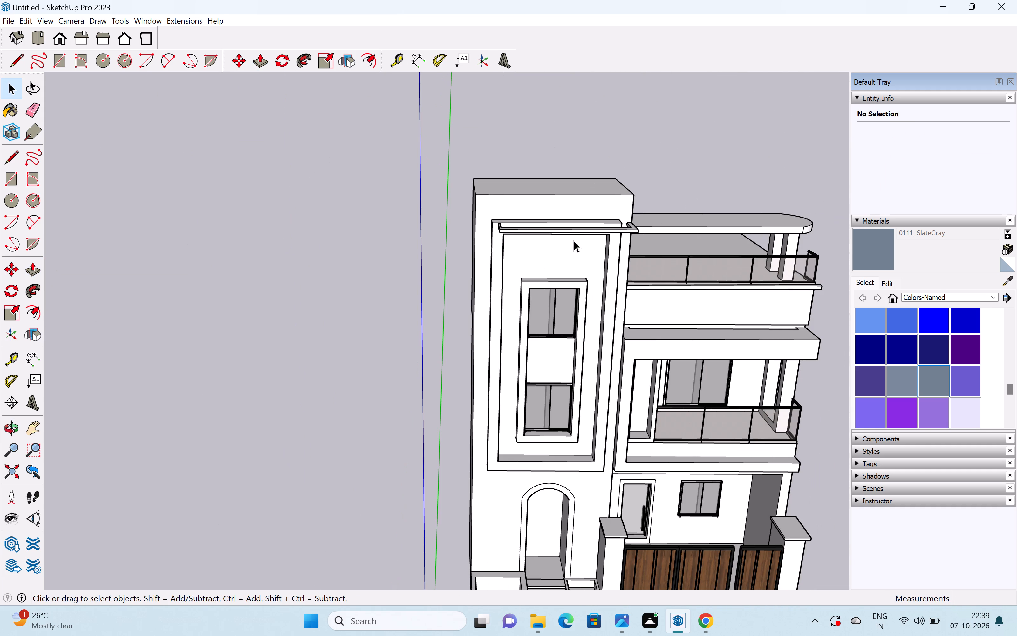
scroll(545, 260, "up", 1)
middle_click_drag(549, 262, 765, 295)
left_click_drag(662, 219, 667, 220)
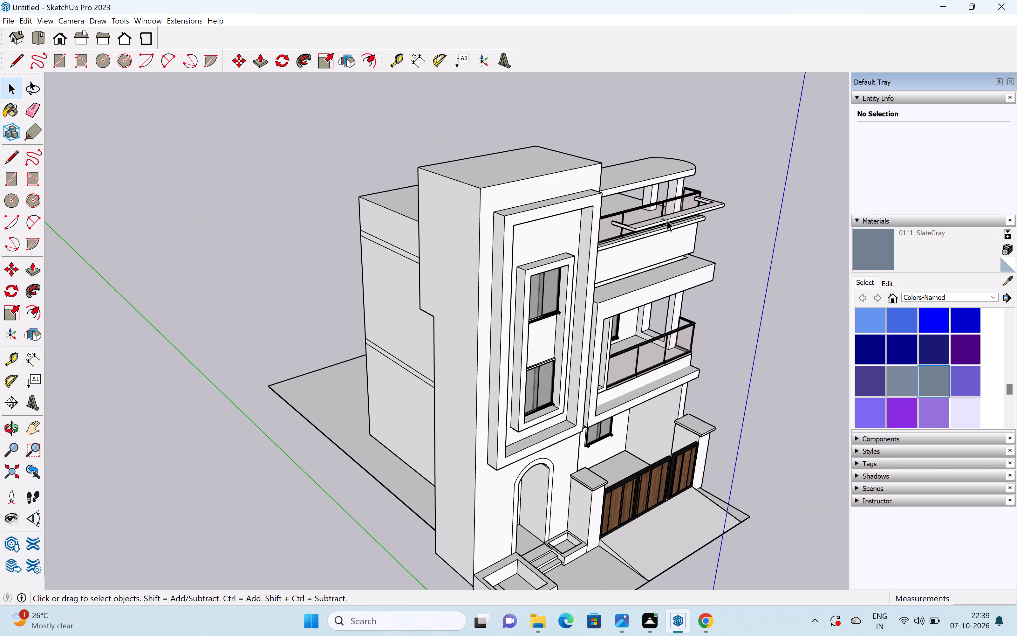
left_click_drag(667, 220, 756, 225)
middle_click_drag(649, 241, 789, 234)
left_click_drag(695, 141, 695, 143)
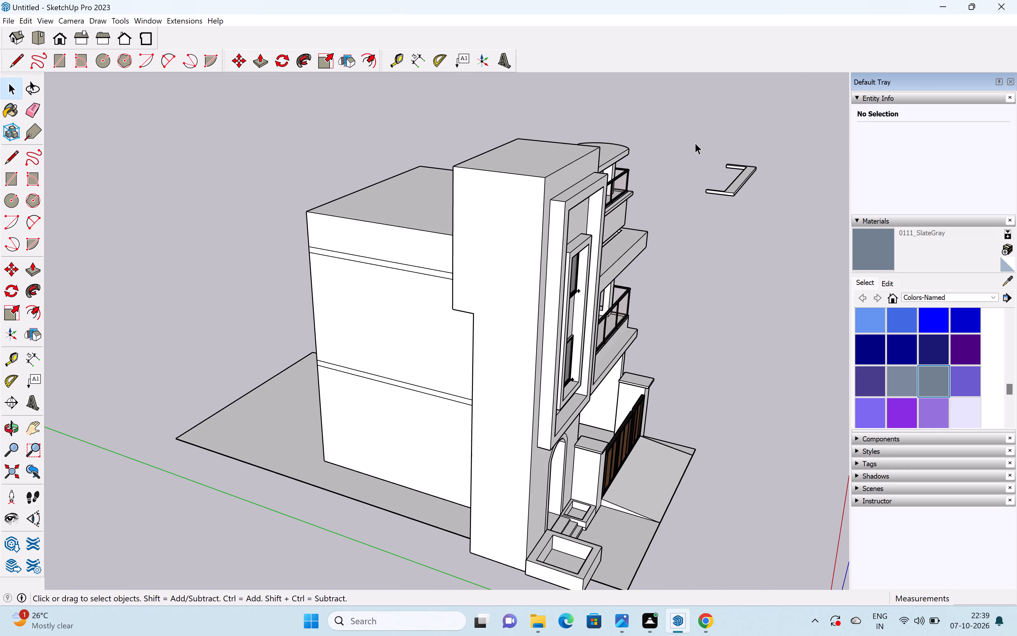
left_click_drag(695, 143, 778, 222)
key("Delete")
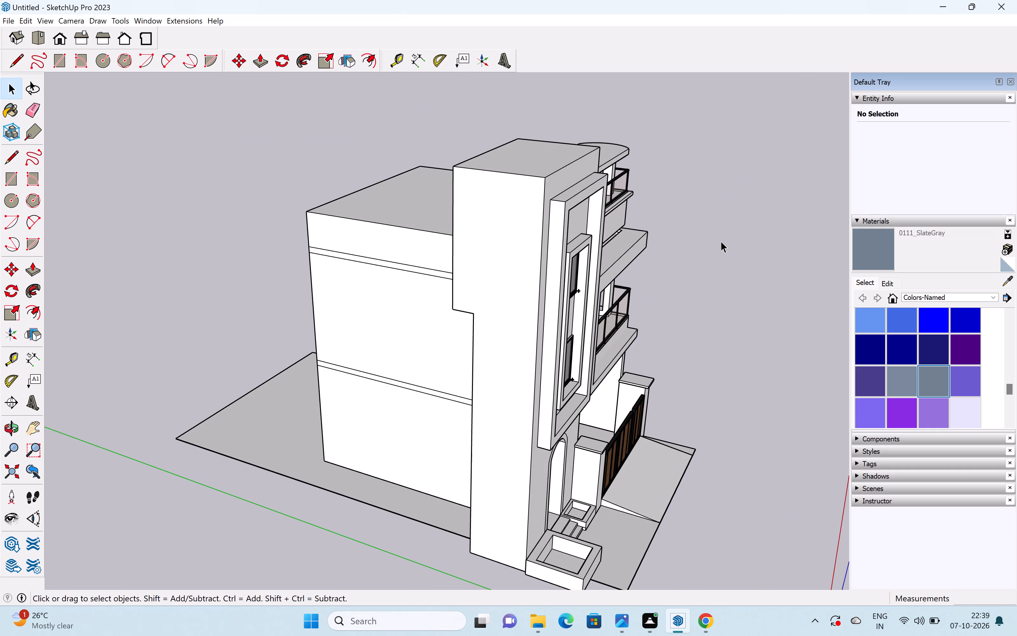
Draw an upright rectangle about 10' 4 9/16" wide on top of the tower's front roof edge, spanning corner to corner.
key("r")
middle_click_drag(704, 233, 358, 138)
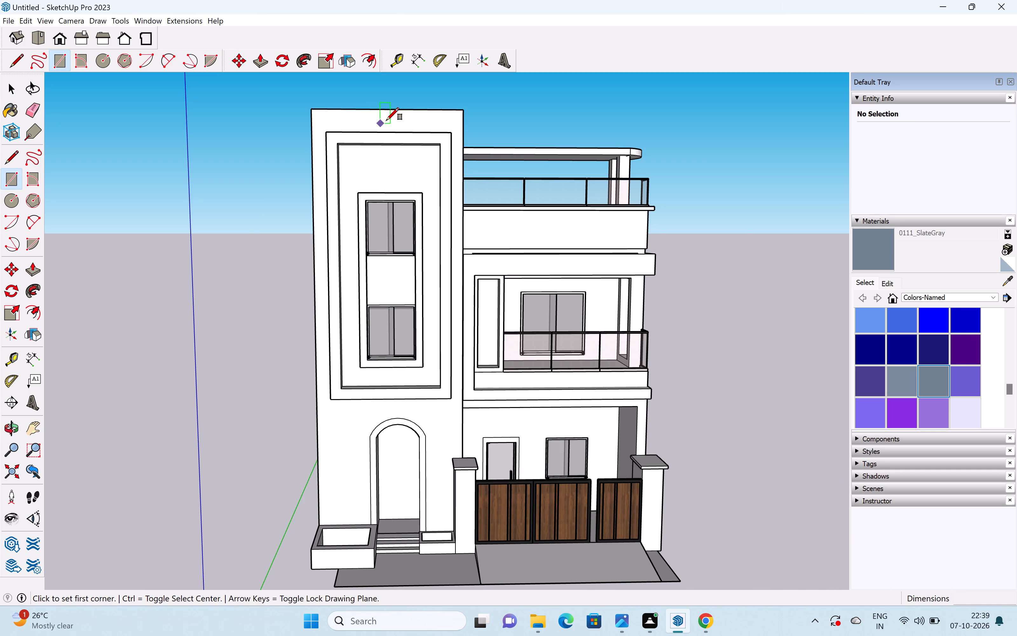
middle_click_drag(390, 118, 566, 235, "shift")
scroll(547, 213, "up", 9)
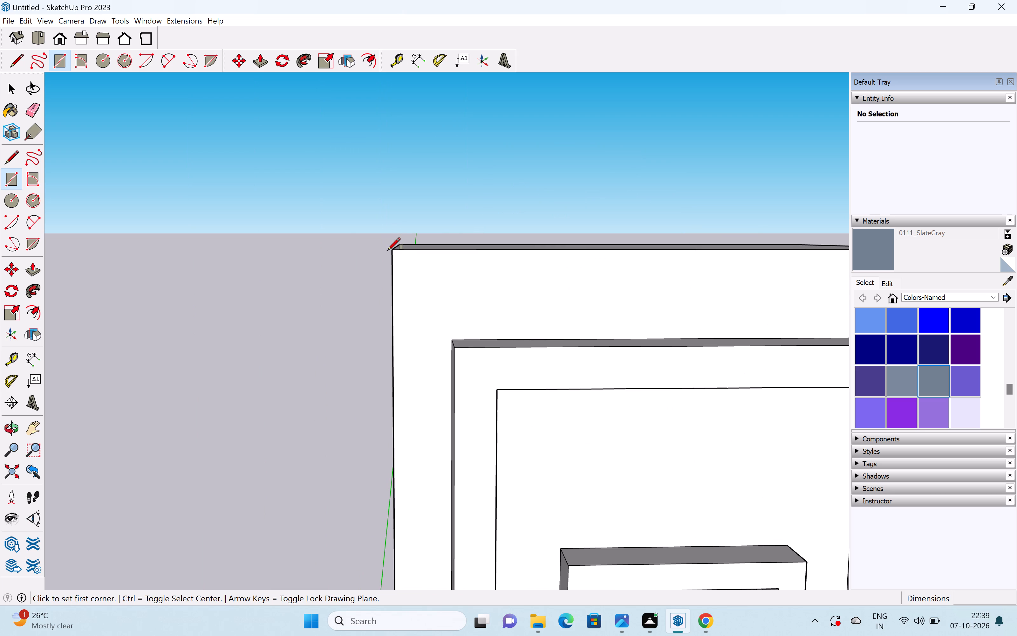
left_click(392, 252)
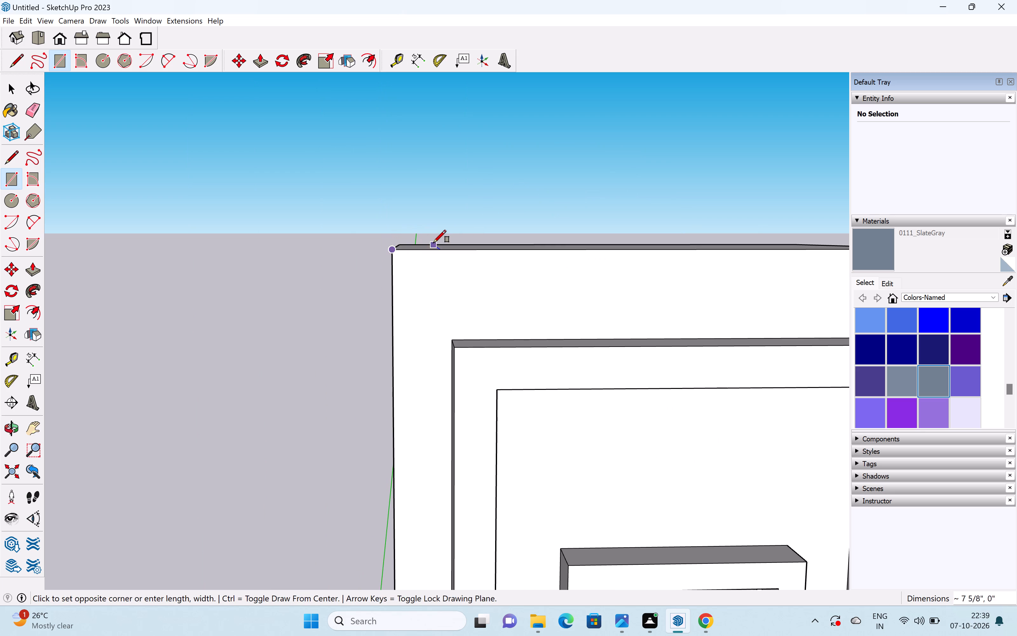
scroll(434, 243, "down", 3)
left_click(759, 245)
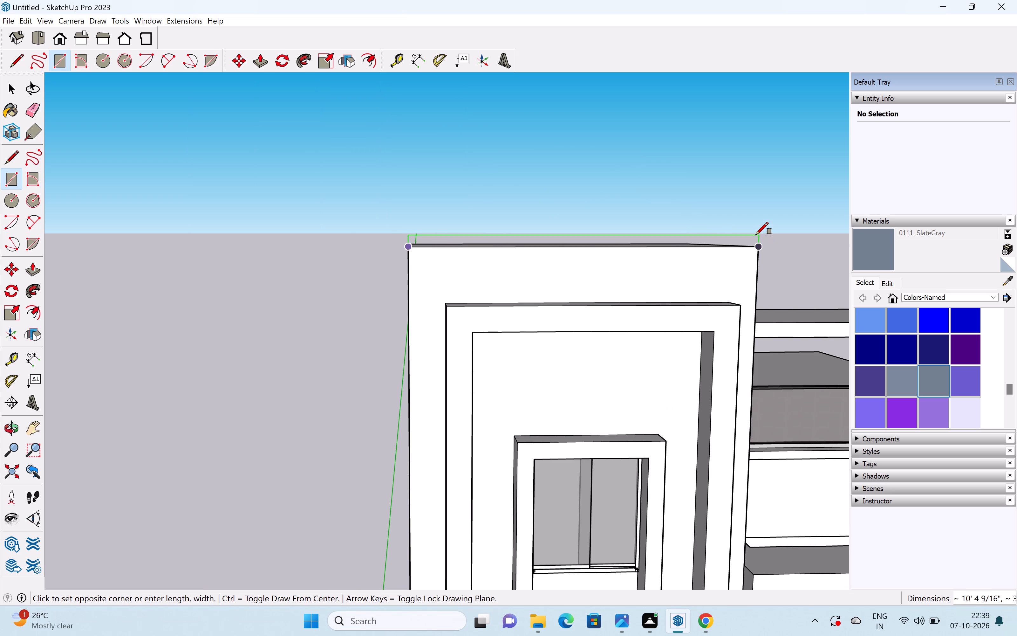
left_click(756, 234)
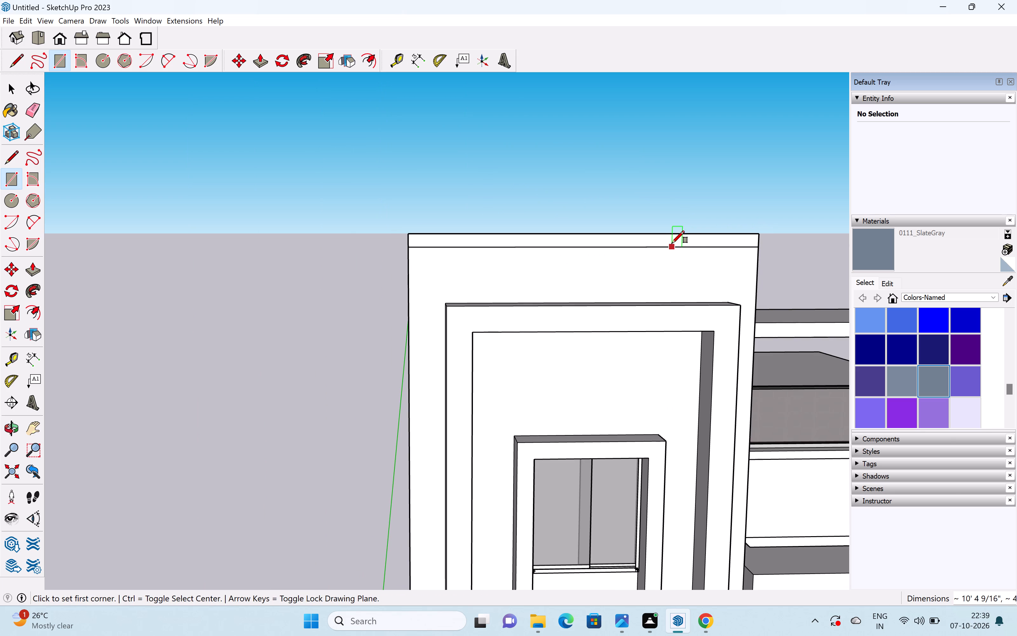
Push/pull the new rectangle slightly forward to form a coping strip overhanging the tower's front face.
key("space")
key("p")
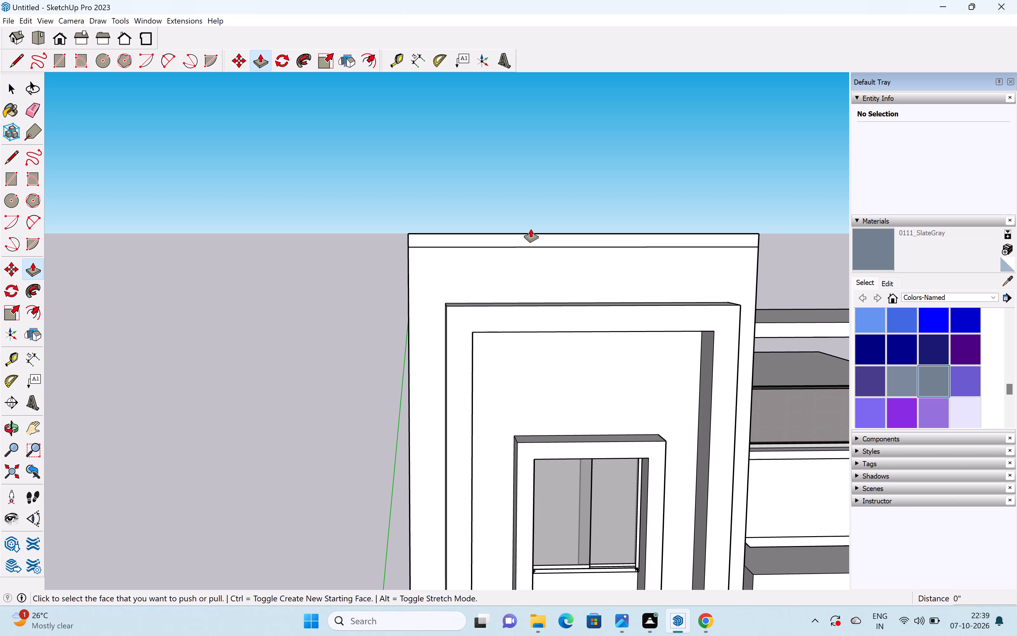
scroll(490, 248, "down", 1)
middle_click_drag(496, 252, 802, 311)
scroll(543, 262, "up", 3)
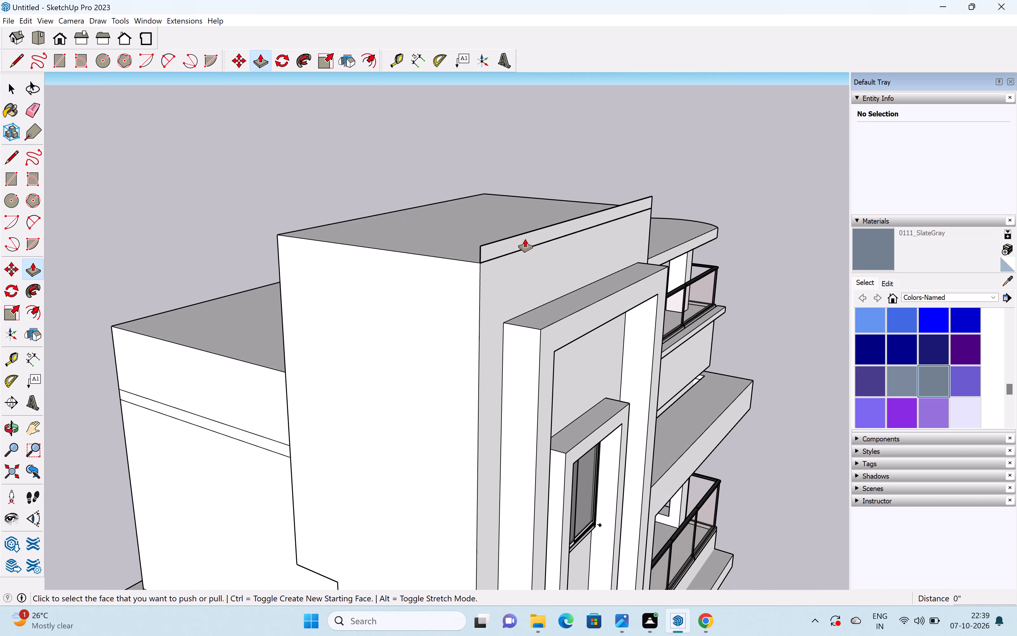
left_click_drag(525, 239, 534, 245)
Push/pull the coping strip's end face away from the balcony outward, past the tower's side face.
middle_click_drag(567, 272, 857, 278)
scroll(676, 266, "down", 2)
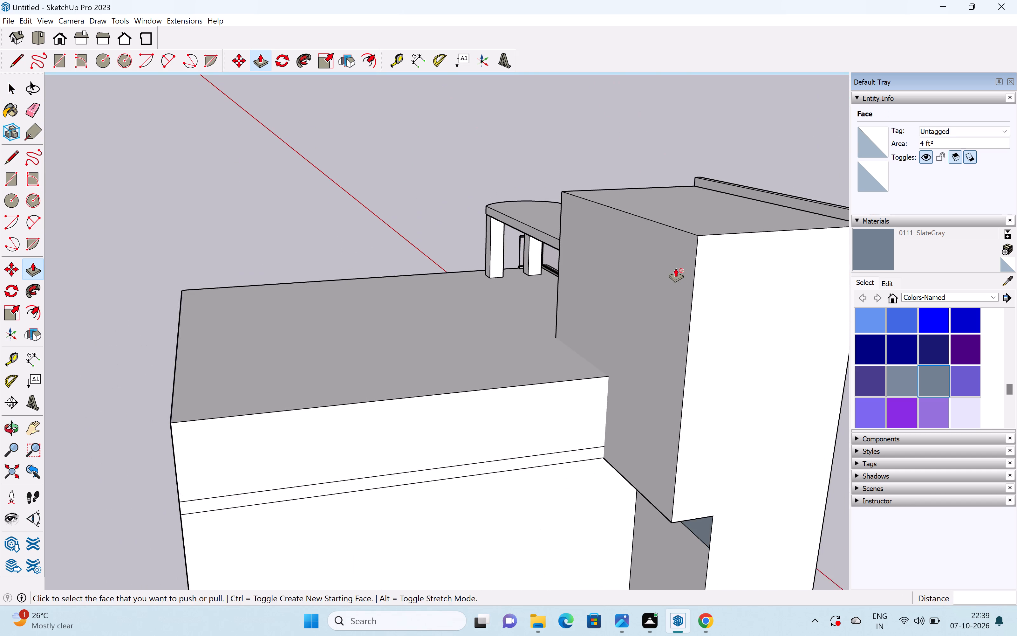
scroll(676, 268, "down", 2)
middle_click_drag(672, 273, 525, 309, "shift")
scroll(670, 268, "up", 13)
left_click_drag(681, 271, 690, 282)
Draw a vertical line on the coping strip's back face, up from the tower's front roof corner away from the balcony.
key("l")
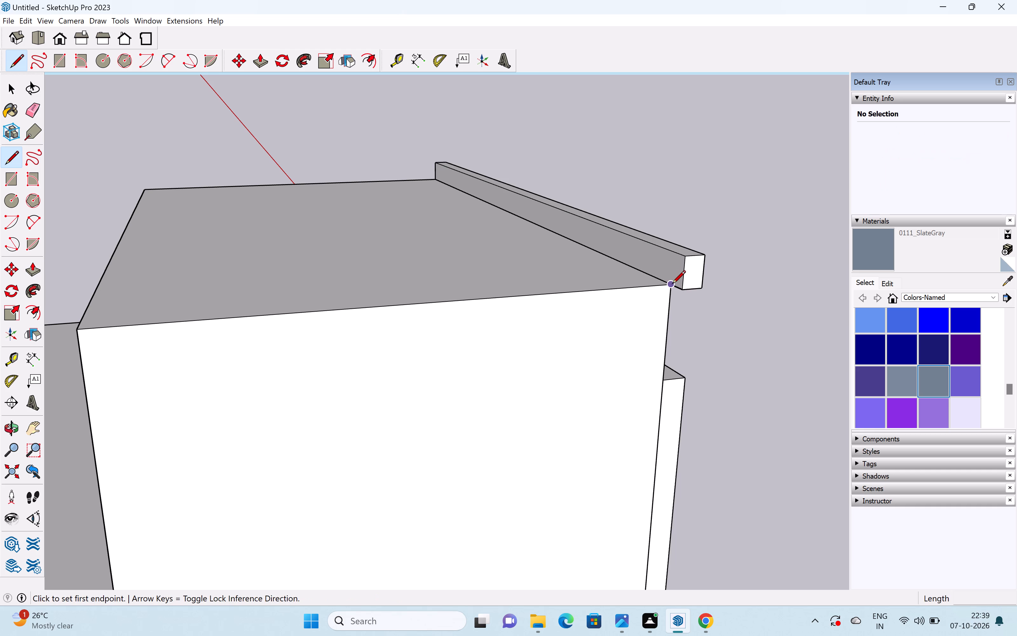
left_click(672, 285)
left_click(672, 253)
key("space")
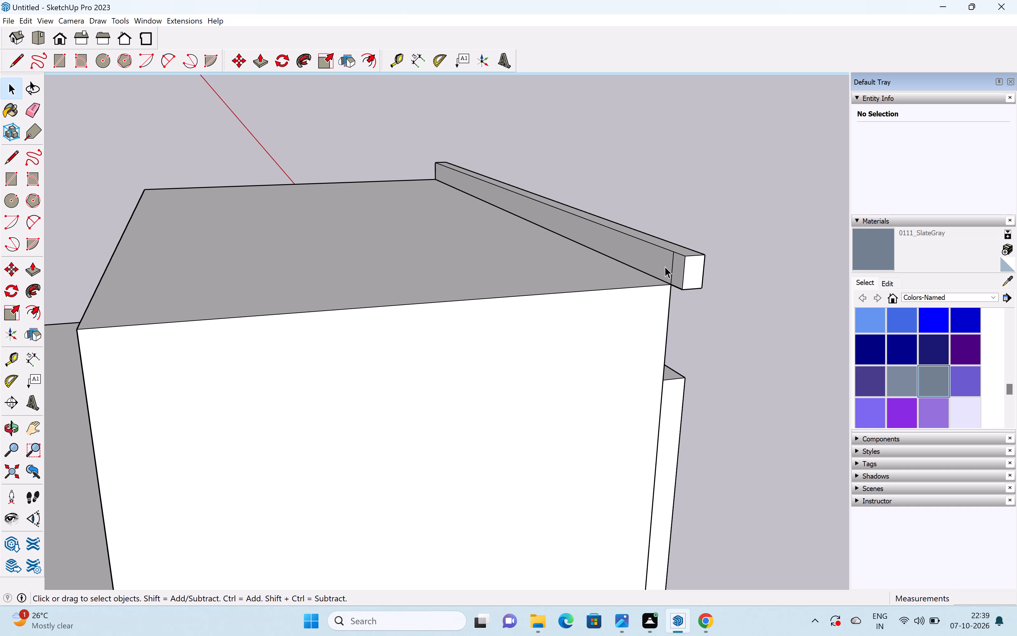
Push/pull the overhanging piece of the strip's back face along the tower's outer side to its rear roof corner.
key("p")
left_click_drag(677, 274, 529, 317)
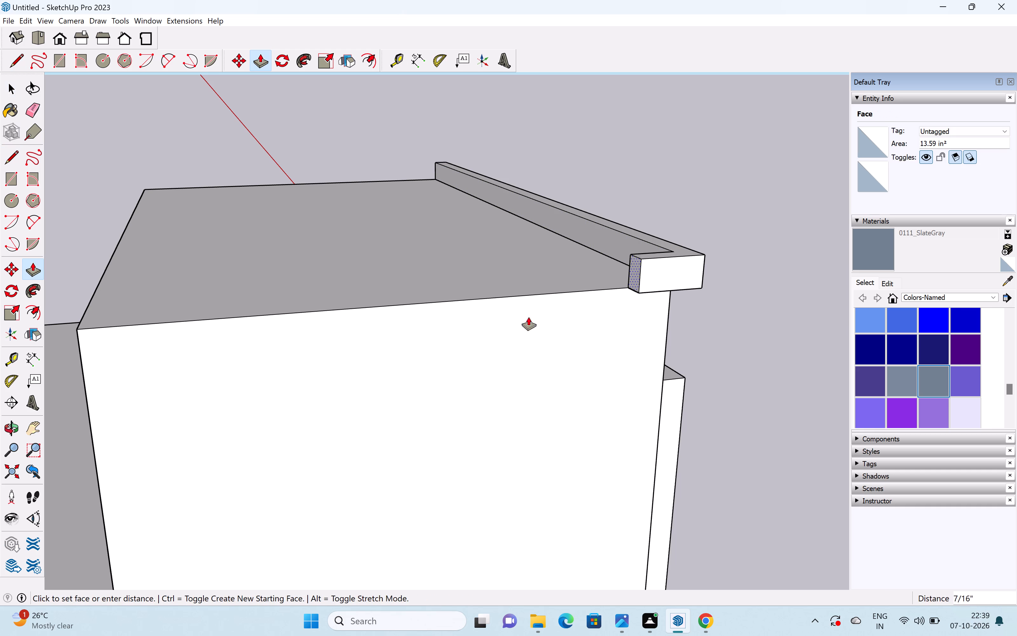
left_click_drag(529, 317, 448, 335)
scroll(476, 321, "down", 4)
middle_click_drag(482, 323, 650, 335, "shift")
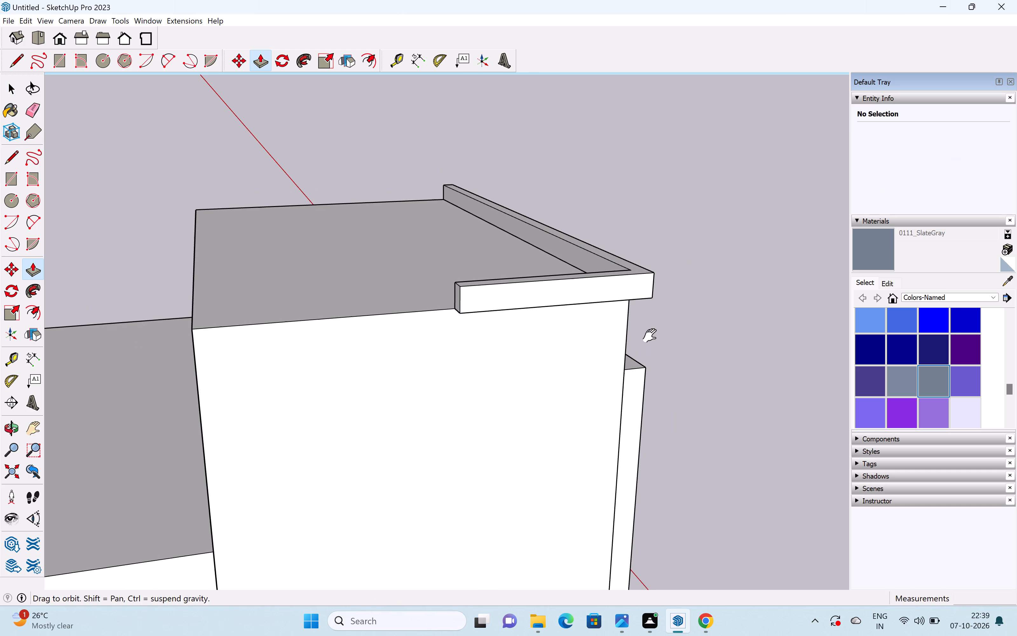
middle_click_drag(650, 335, 767, 330, "shift")
left_click_drag(744, 304, 542, 350)
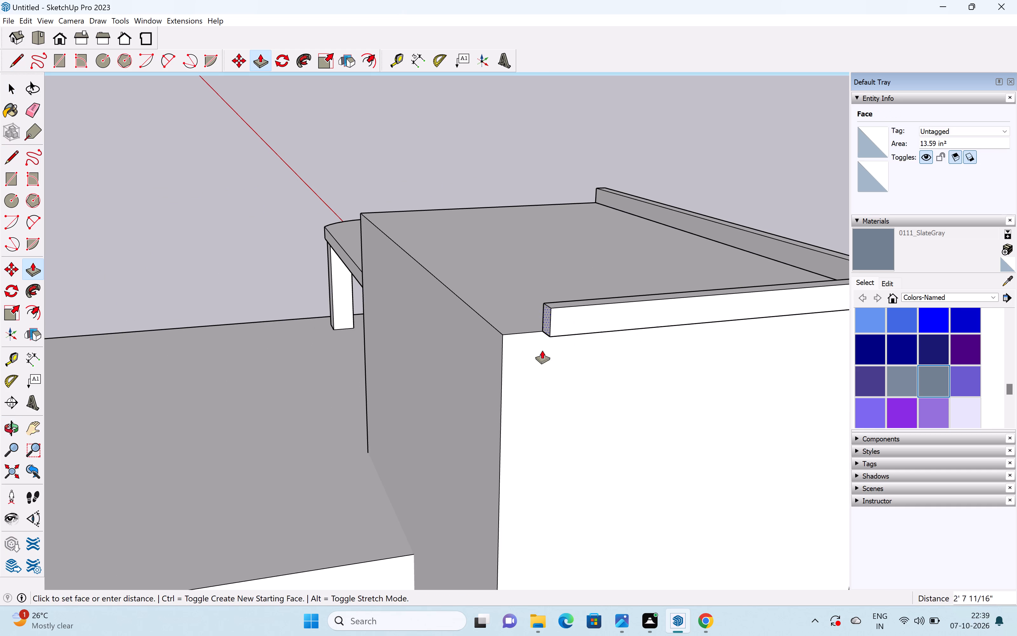
left_click_drag(542, 350, 505, 361)
Push/pull the coping strip's balcony-side end face outward about 1 15/16".
scroll(594, 329, "down", 8)
scroll(719, 350, "up", 2)
middle_click_drag(719, 349, 451, 276)
scroll(529, 253, "down", 6)
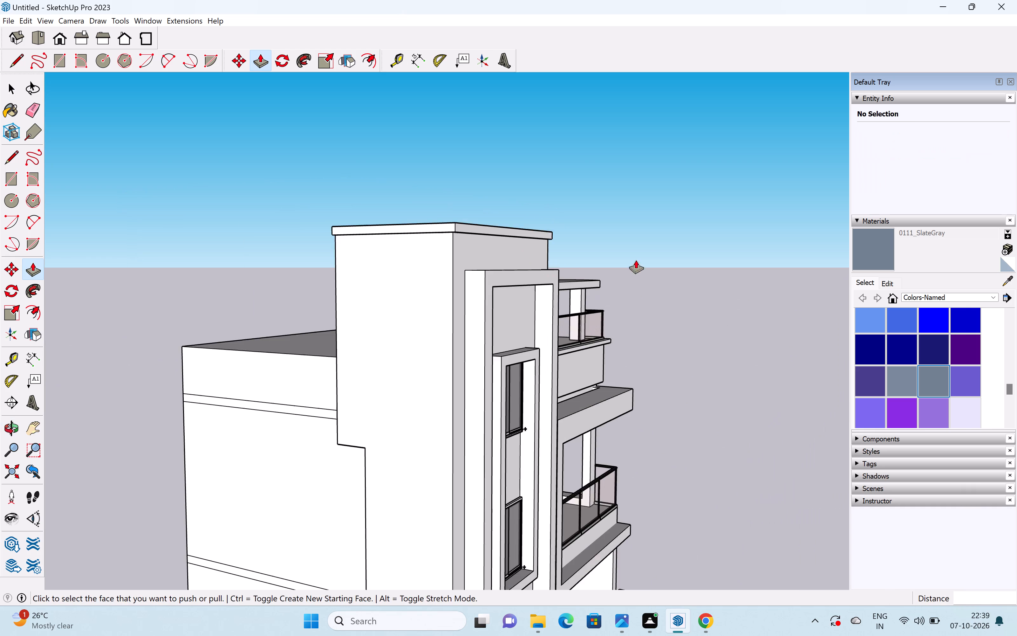
middle_click_drag(645, 255, 400, 320)
scroll(676, 255, "down", 4)
middle_click_drag(679, 258, 399, 328)
middle_click_drag(583, 301, 388, 305)
middle_click_drag(444, 274, 457, 316, "shift")
scroll(465, 322, "up", 7, "shift")
middle_click_drag(526, 348, 353, 347)
middle_click_drag(378, 316, 386, 311, "shift")
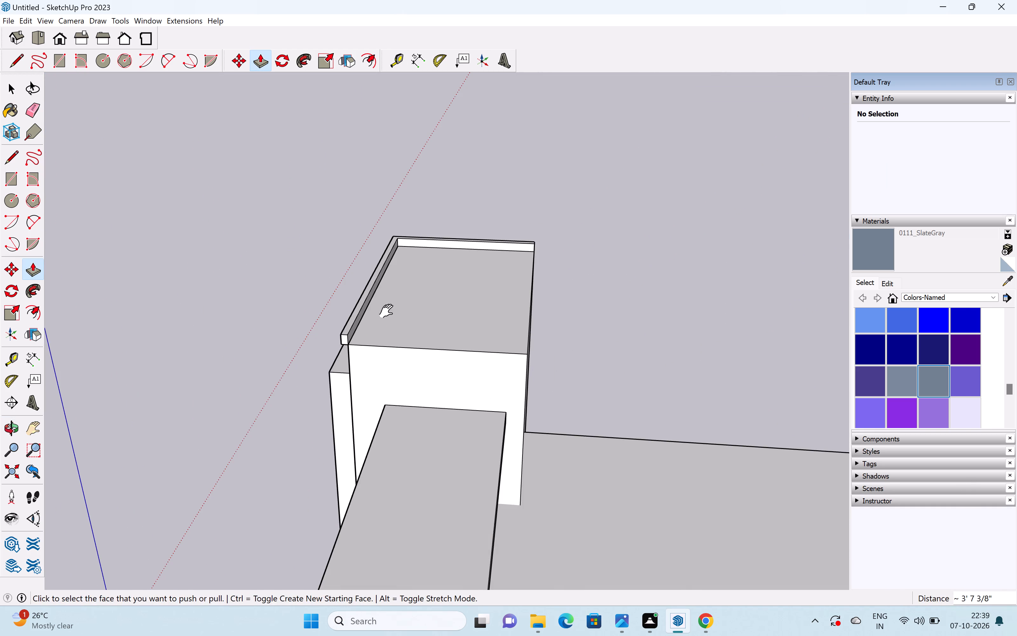
middle_click_drag(386, 311, 536, 212, "shift")
scroll(523, 229, "up", 9)
middle_click_drag(494, 245, 389, 223)
scroll(421, 190, "up", 1)
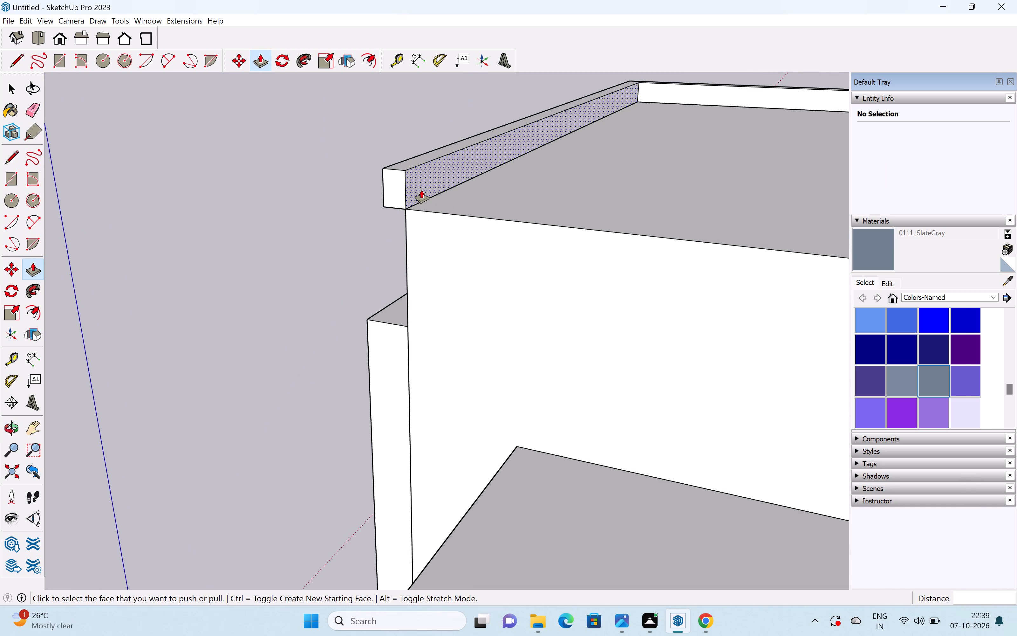
scroll(421, 190, "up", 2)
middle_click_drag(422, 190, 404, 199)
scroll(404, 199, "up", 1)
left_click_drag(397, 196, 390, 208)
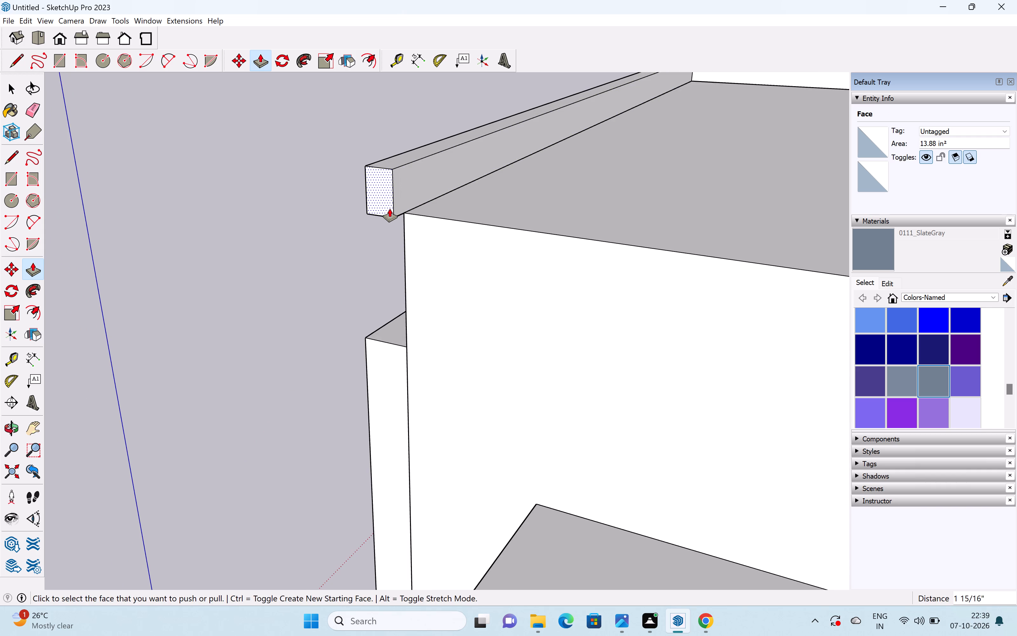
Draw a vertical line about 4 5/8" high on the strip's back face, up from the tower's balcony-side front roof corner.
key("l")
left_click(405, 214)
left_click(403, 166)
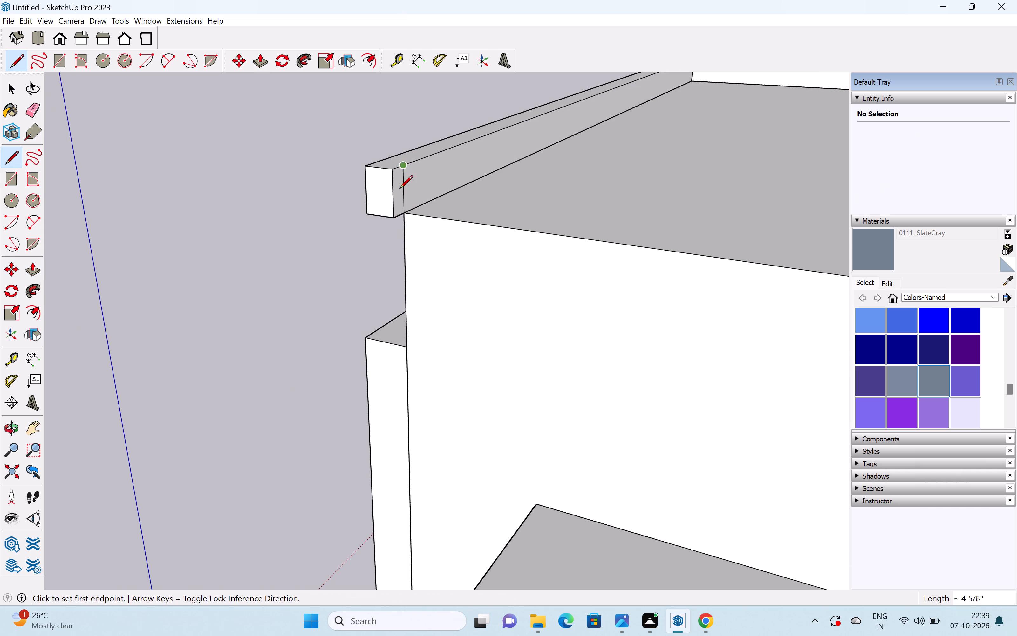
key("space")
Push/pull the overhanging balcony-side piece of the strip's back face along the roof edge to the tower's rear corner.
key("p")
key("p")
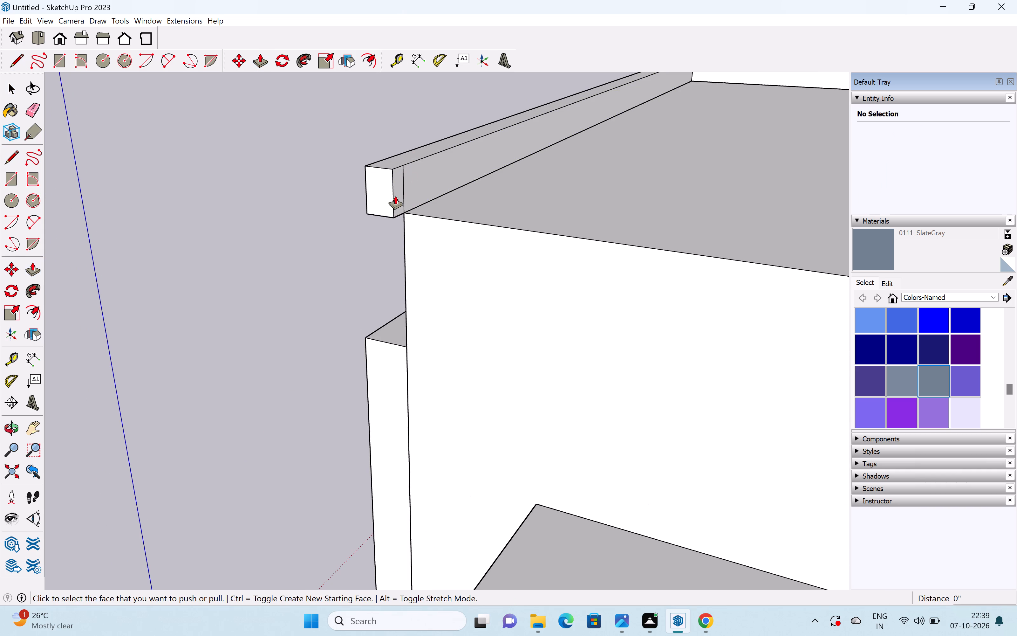
left_click_drag(396, 199, 623, 259)
scroll(622, 257, "down", 3)
scroll(629, 258, "up", 1)
scroll(631, 259, "down", 4)
middle_click_drag(726, 270, 554, 230)
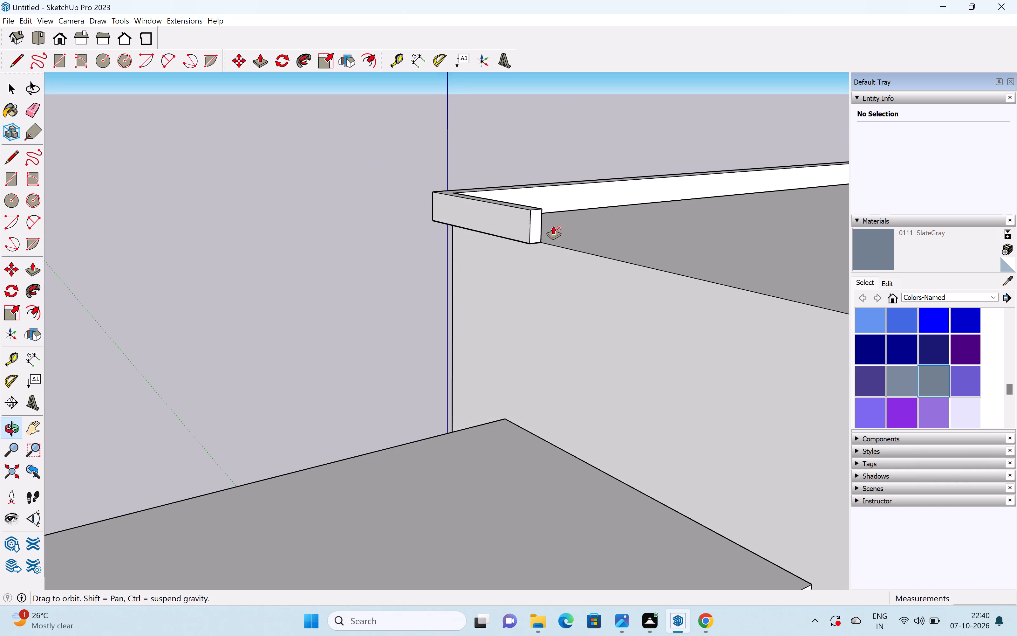
left_click_drag(538, 230, 770, 360)
scroll(723, 329, "down", 6)
middle_click_drag(735, 345, 645, 266, "shift")
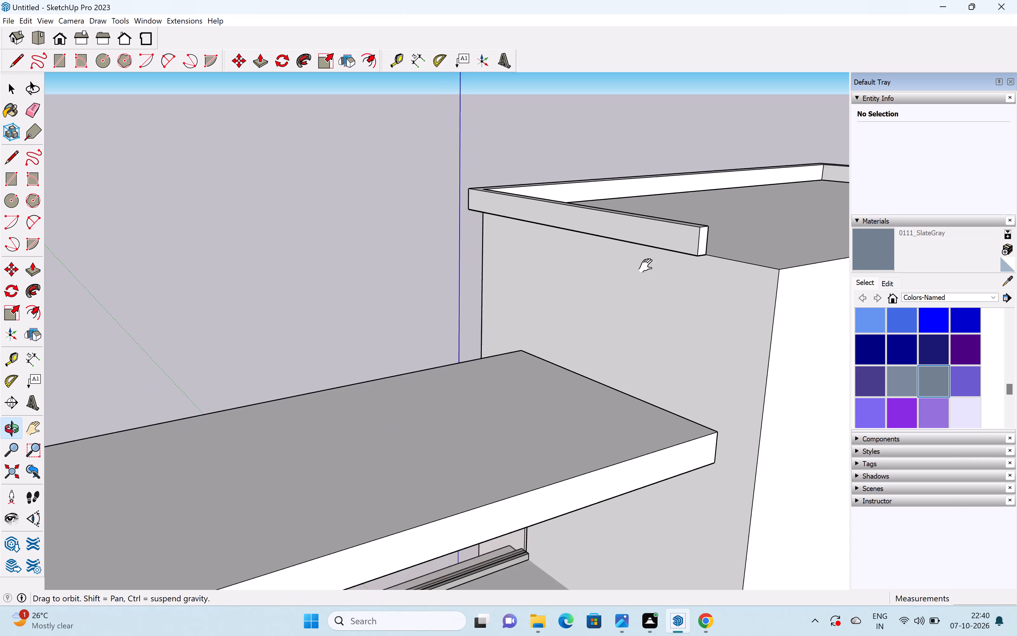
middle_click_drag(645, 266, 644, 264, "shift")
scroll(645, 265, "up", 1, "shift")
left_click_drag(674, 205, 743, 268)
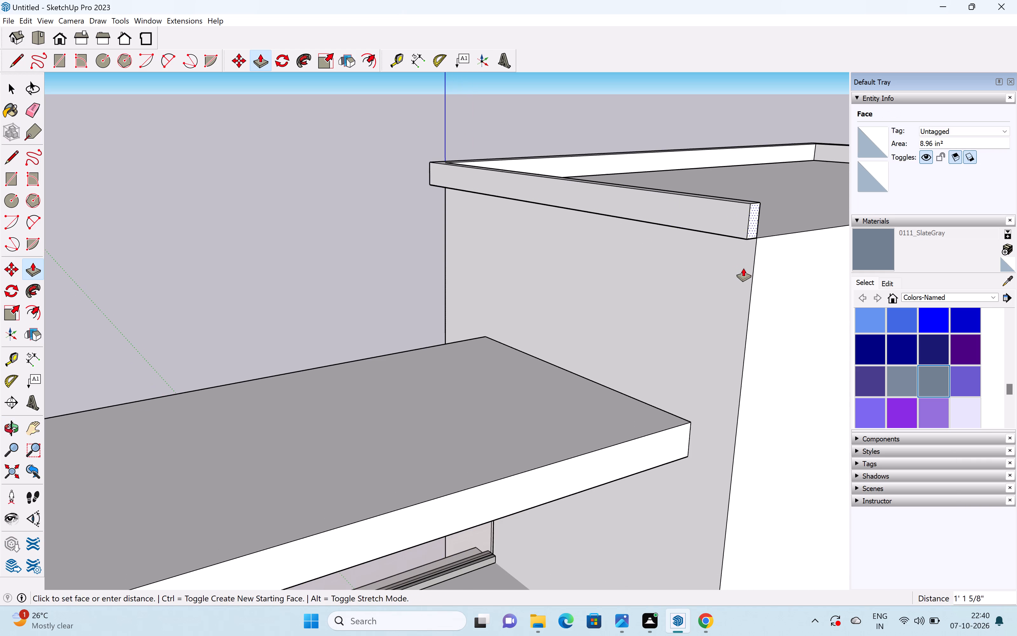
left_click_drag(743, 268, 747, 271)
Examine the new coping around the tower and the whole house from the front.
scroll(709, 259, "down", 7)
middle_click_drag(509, 256, 871, 250)
middle_click_drag(517, 266, 765, 241)
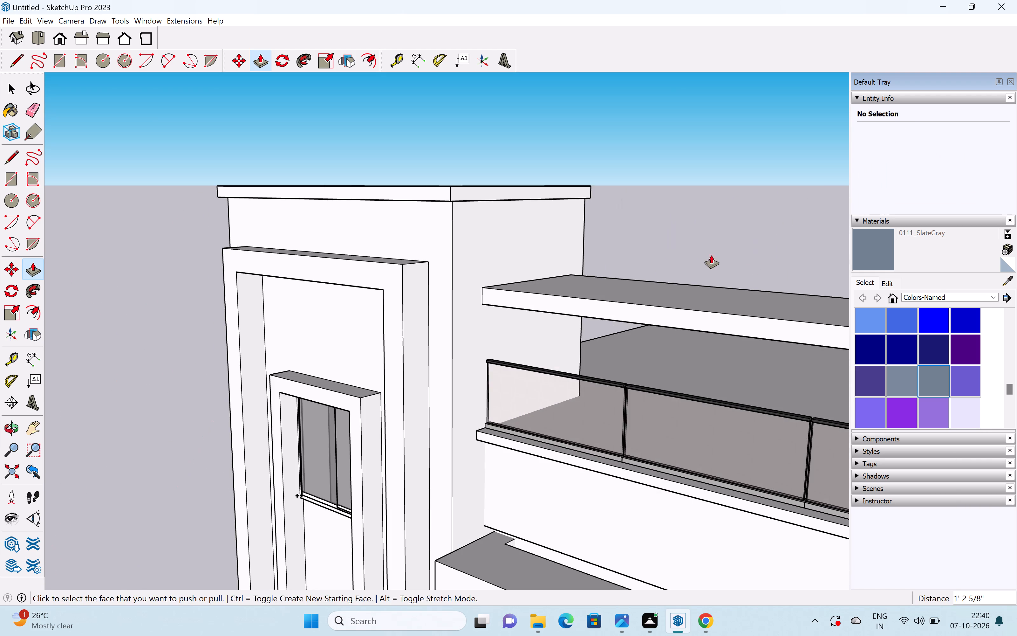
key("space")
scroll(673, 238, "down", 5)
middle_click_drag(607, 249, 824, 221)
scroll(671, 238, "down", 6)
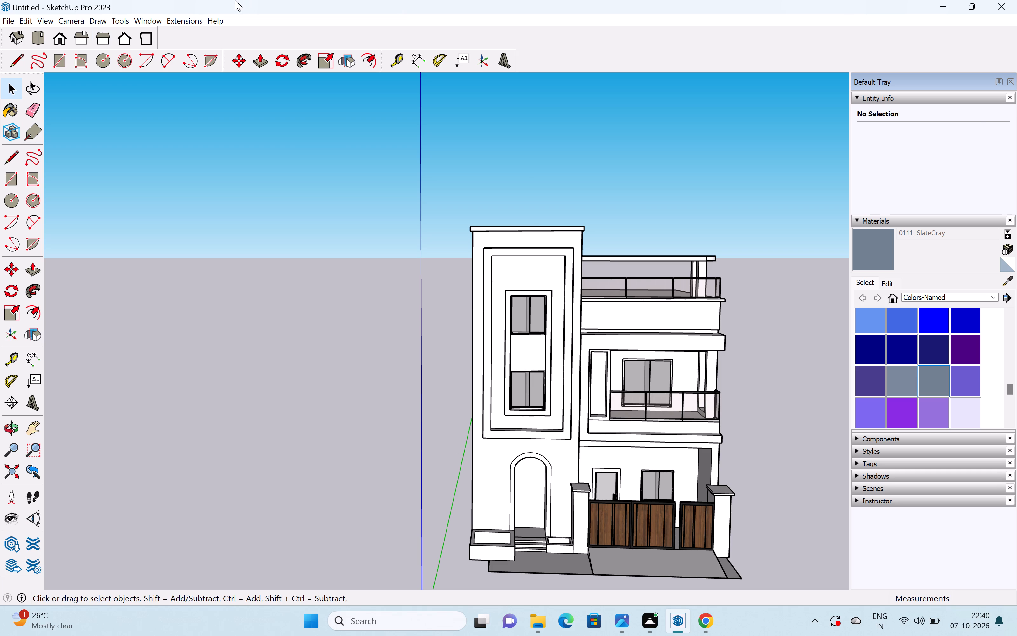
Paint the front face of the tower's roof coping with the named colour 0134_DimGray.
middle_click_drag(425, 242, 410, 314)
scroll(830, 320, "up", 3)
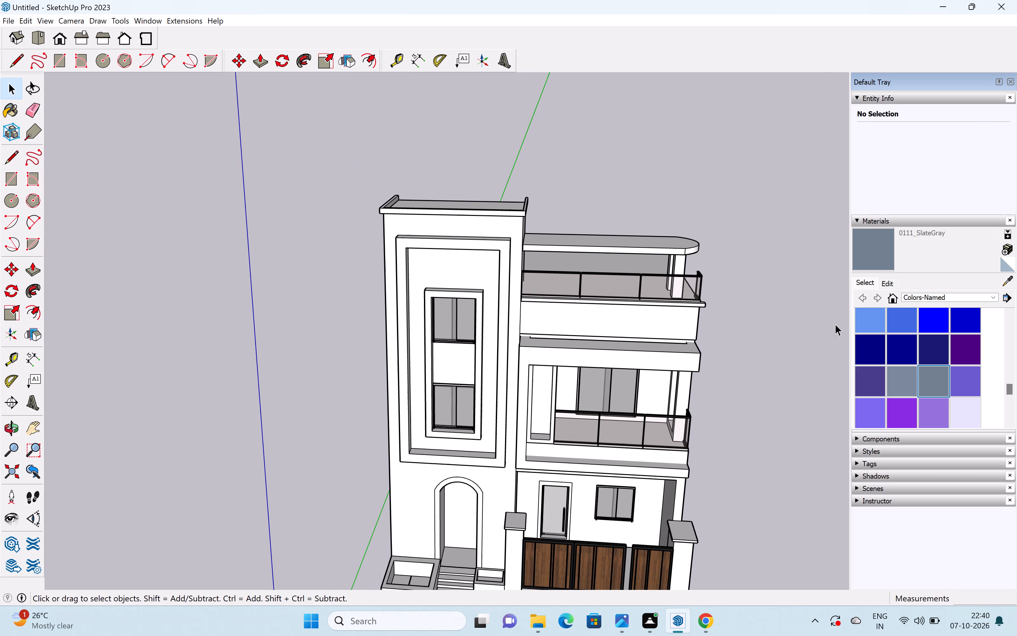
scroll(928, 381, "down", 7)
scroll(928, 381, "up", 6)
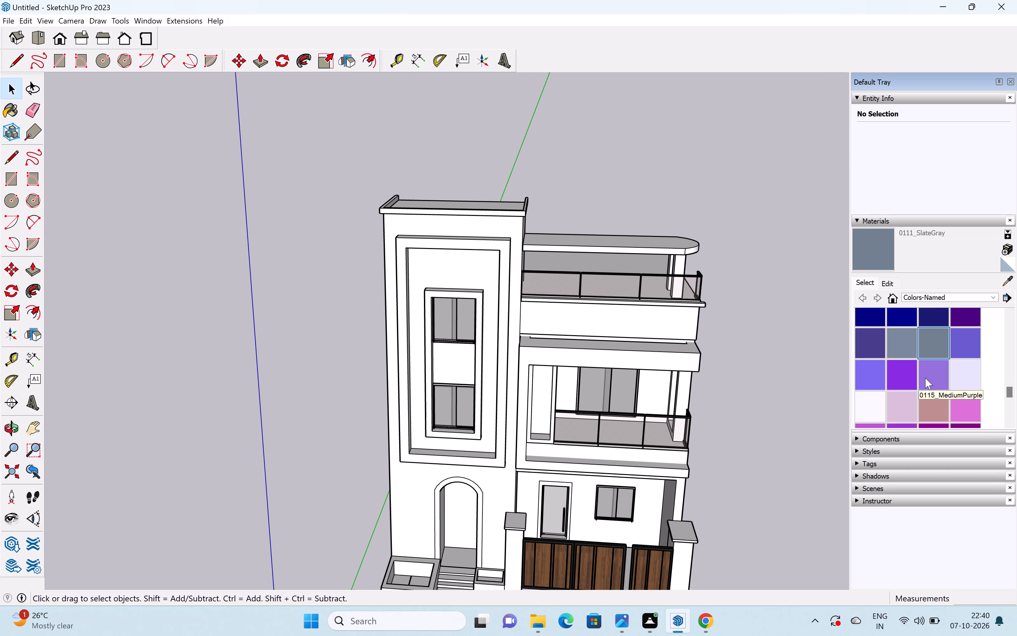
scroll(925, 378, "down", 6)
scroll(925, 330, "up", 1)
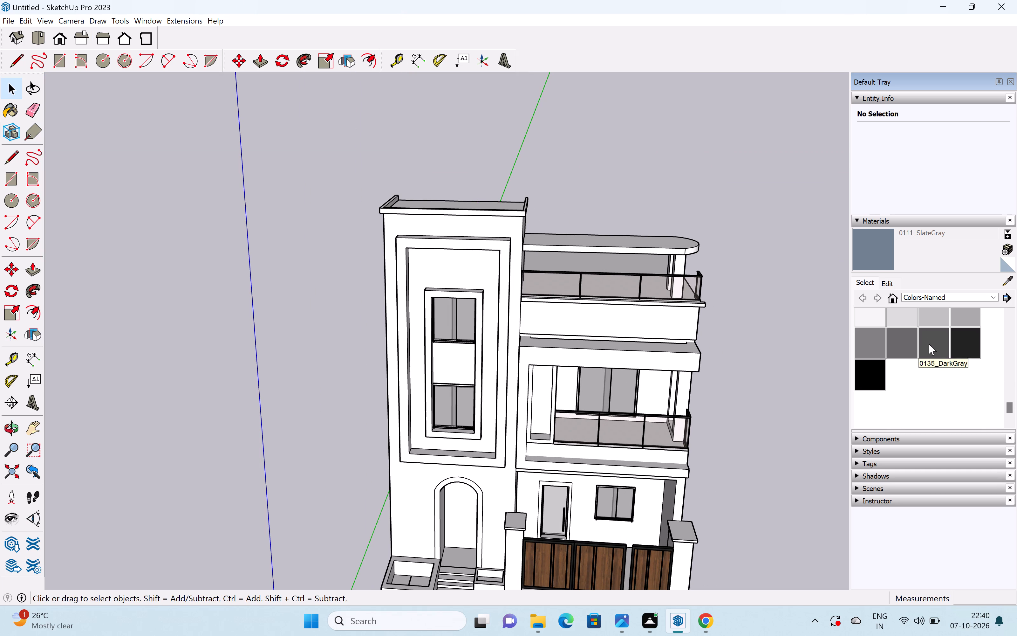
left_click(910, 345)
scroll(376, 196, "up", 3)
middle_click_drag(427, 188, 458, 163)
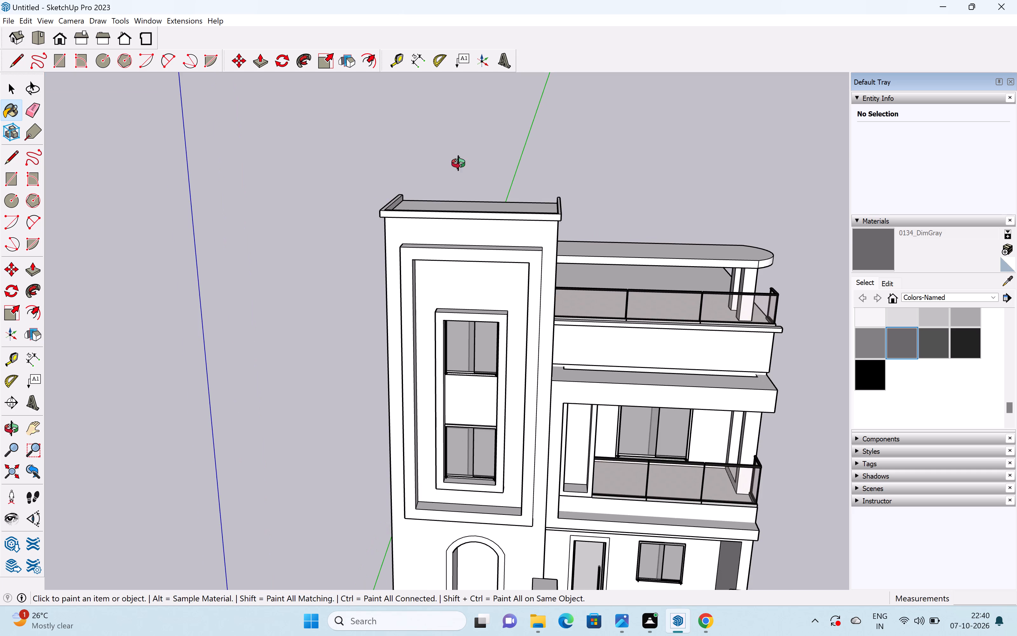
middle_click_drag(458, 163, 471, 150)
key("space")
double_click(457, 210)
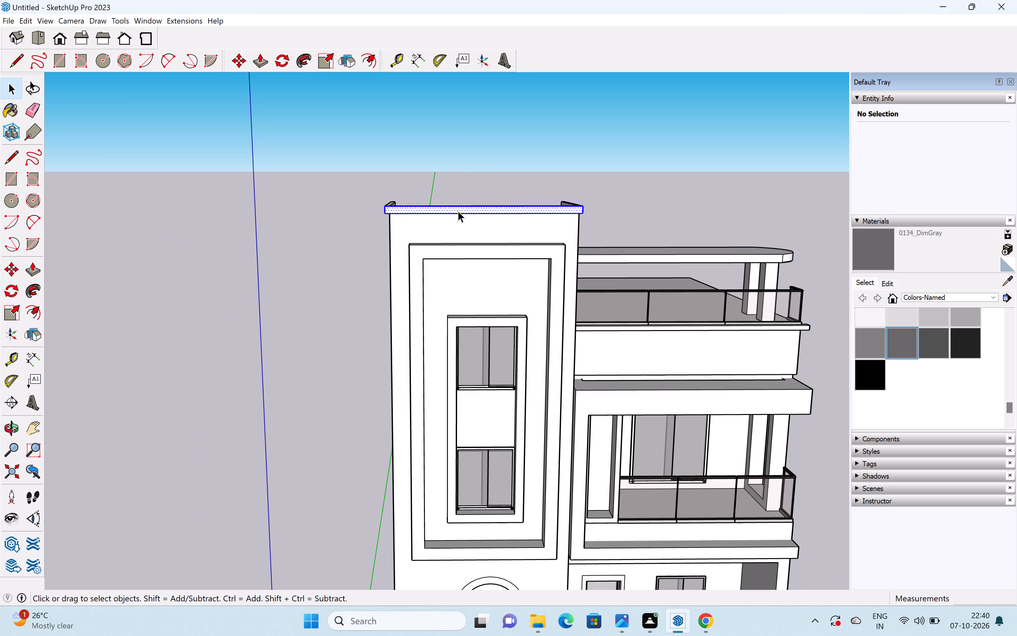
left_click(893, 338)
scroll(522, 226, "up", 5)
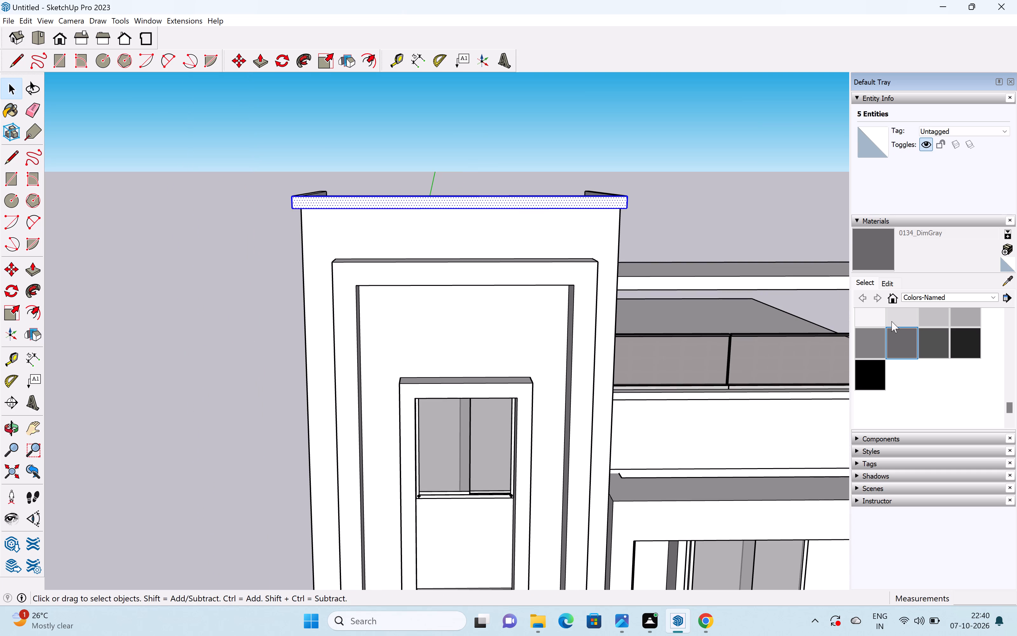
left_click(905, 348)
scroll(502, 223, "up", 1)
left_click(496, 204)
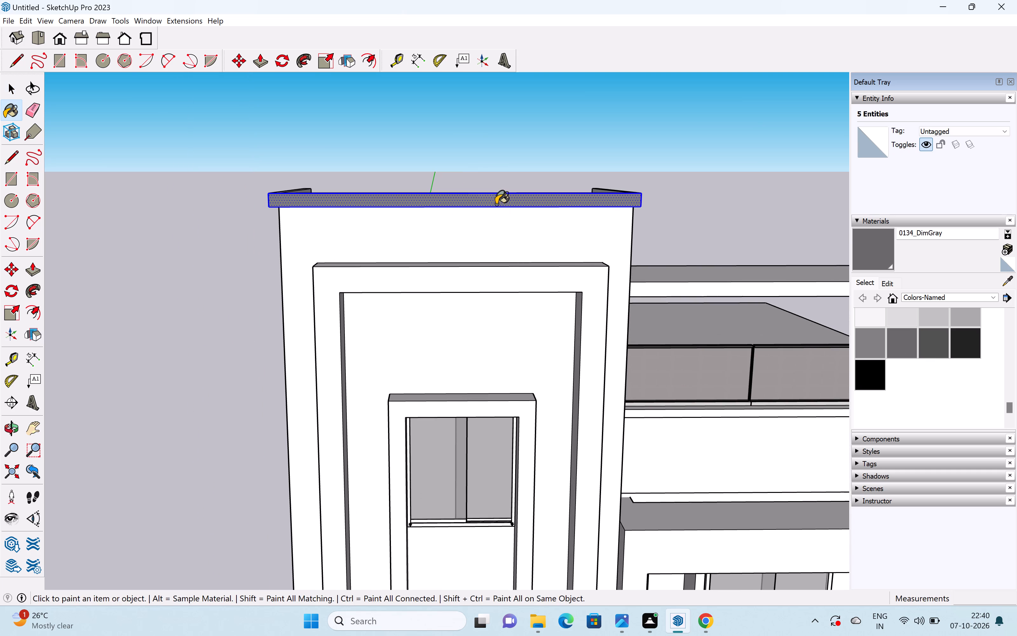
Paint the coping's outer-side and balcony-side faces with the same 0134_DimGray.
scroll(496, 204, "down", 5)
middle_click_drag(329, 231, 645, 178)
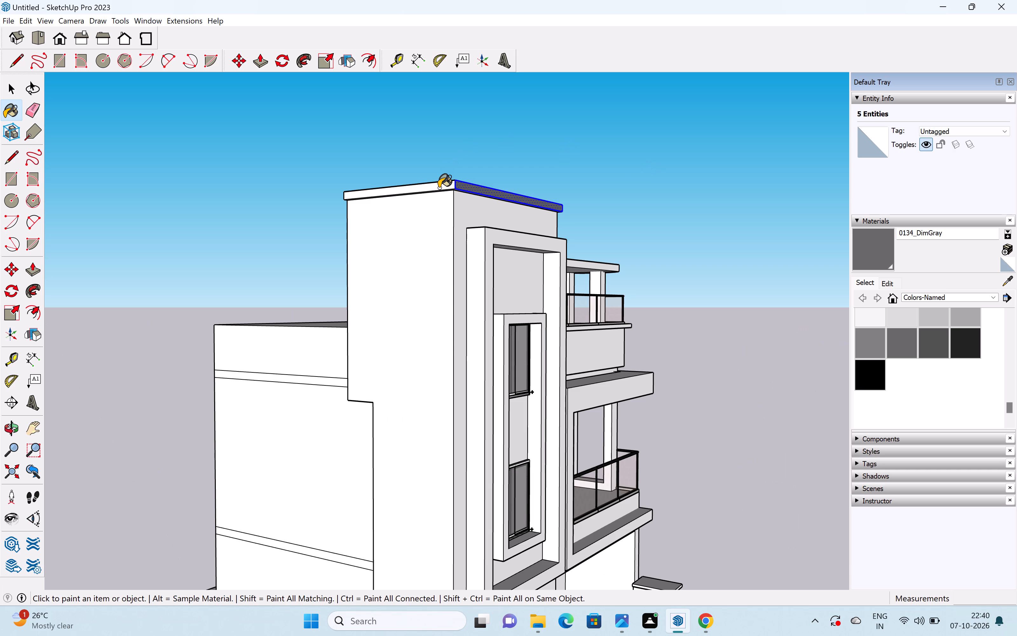
left_click(439, 188)
middle_click_drag(638, 189, 242, 248)
middle_click_drag(565, 231, 431, 222)
scroll(431, 222, "up", 4)
left_click(405, 230)
scroll(454, 230, "down", 6)
middle_click_drag(366, 268, 533, 224)
scroll(533, 224, "up", 1)
key("space")
left_click(506, 227)
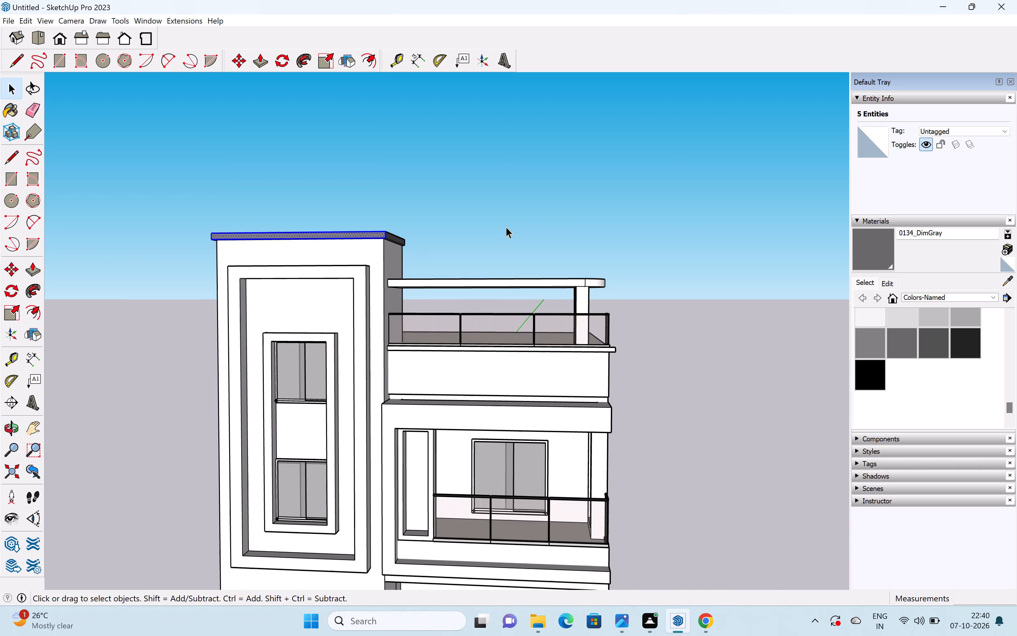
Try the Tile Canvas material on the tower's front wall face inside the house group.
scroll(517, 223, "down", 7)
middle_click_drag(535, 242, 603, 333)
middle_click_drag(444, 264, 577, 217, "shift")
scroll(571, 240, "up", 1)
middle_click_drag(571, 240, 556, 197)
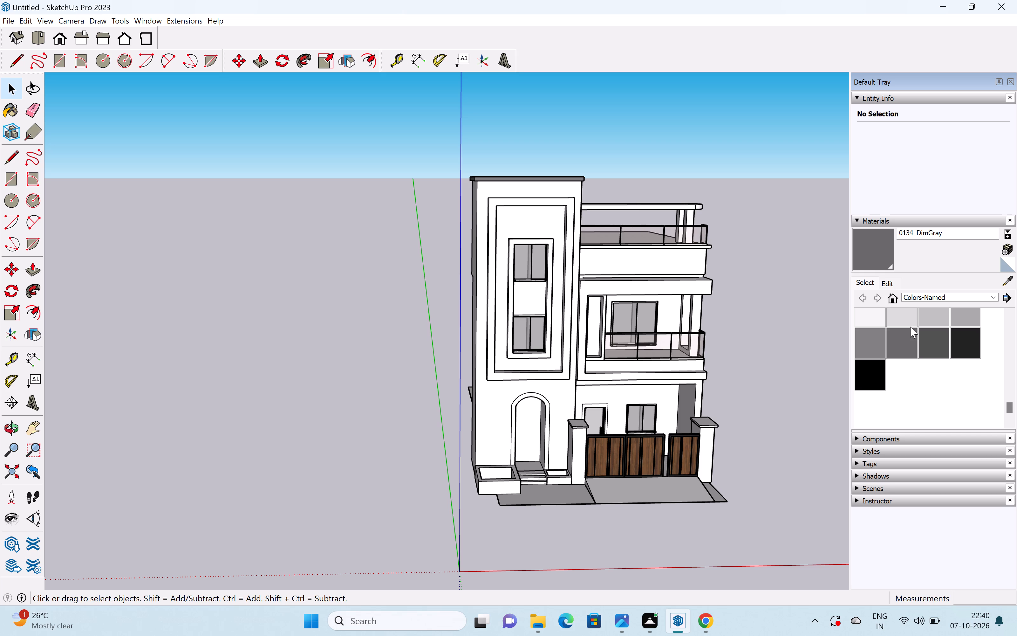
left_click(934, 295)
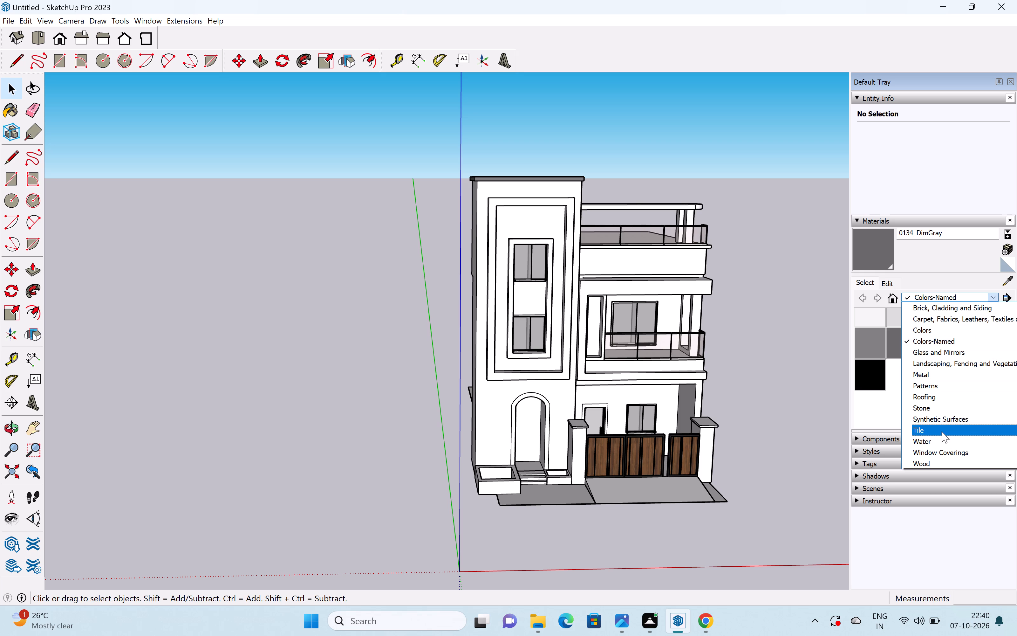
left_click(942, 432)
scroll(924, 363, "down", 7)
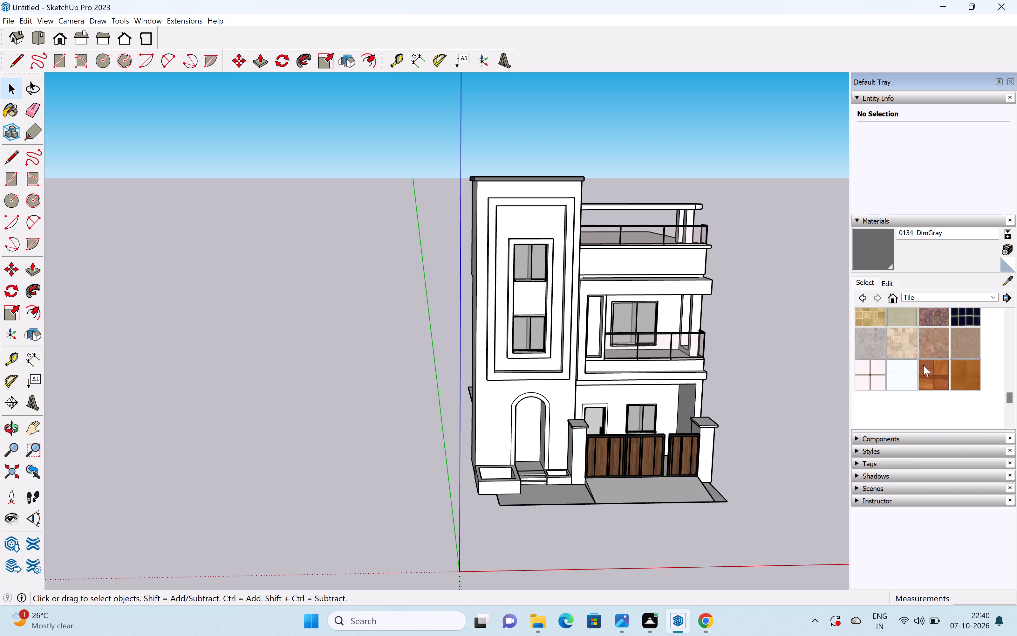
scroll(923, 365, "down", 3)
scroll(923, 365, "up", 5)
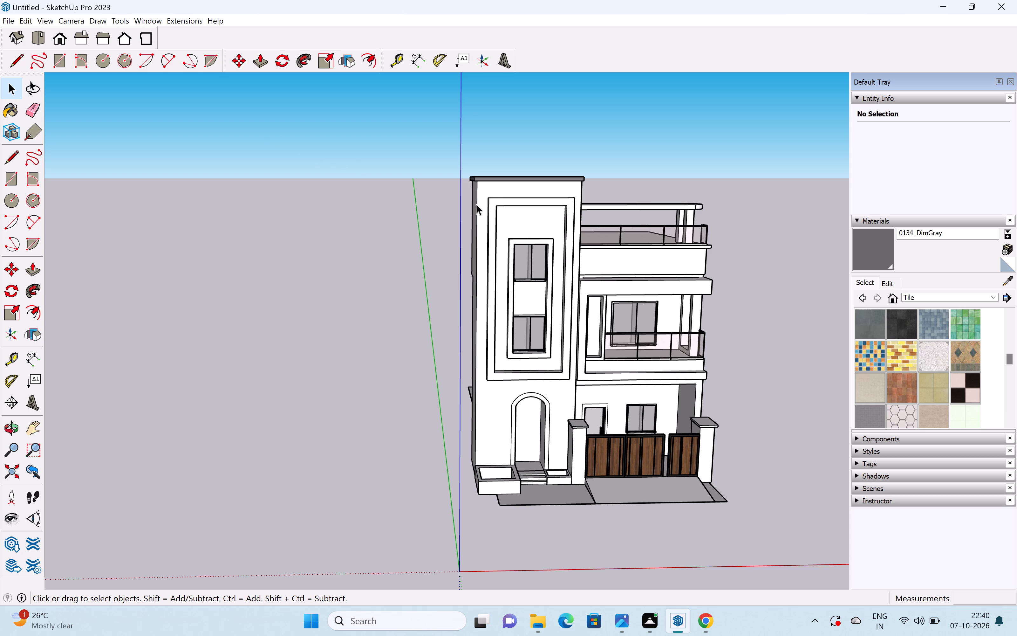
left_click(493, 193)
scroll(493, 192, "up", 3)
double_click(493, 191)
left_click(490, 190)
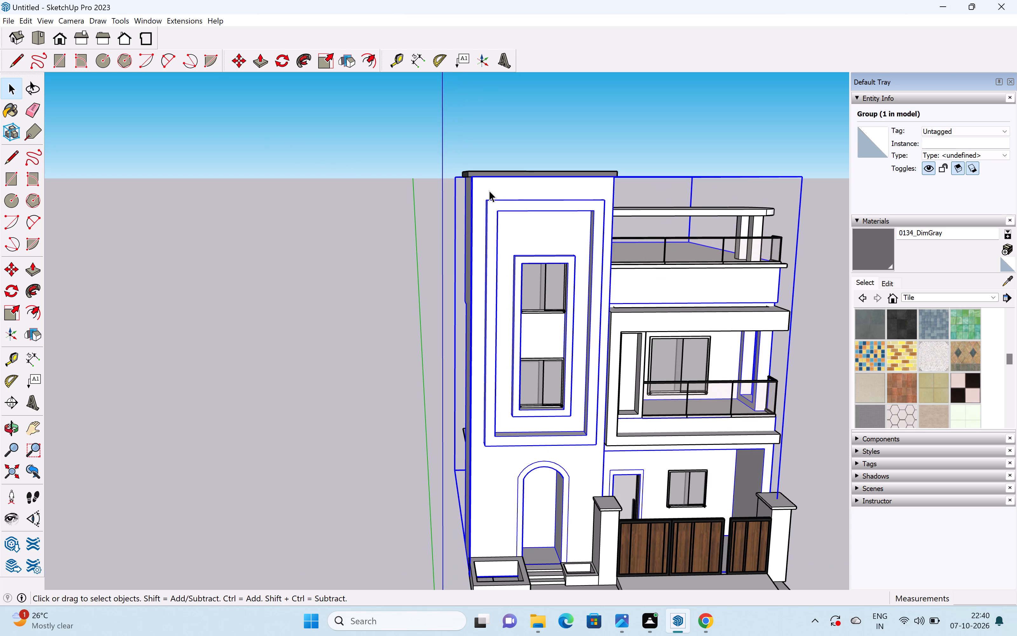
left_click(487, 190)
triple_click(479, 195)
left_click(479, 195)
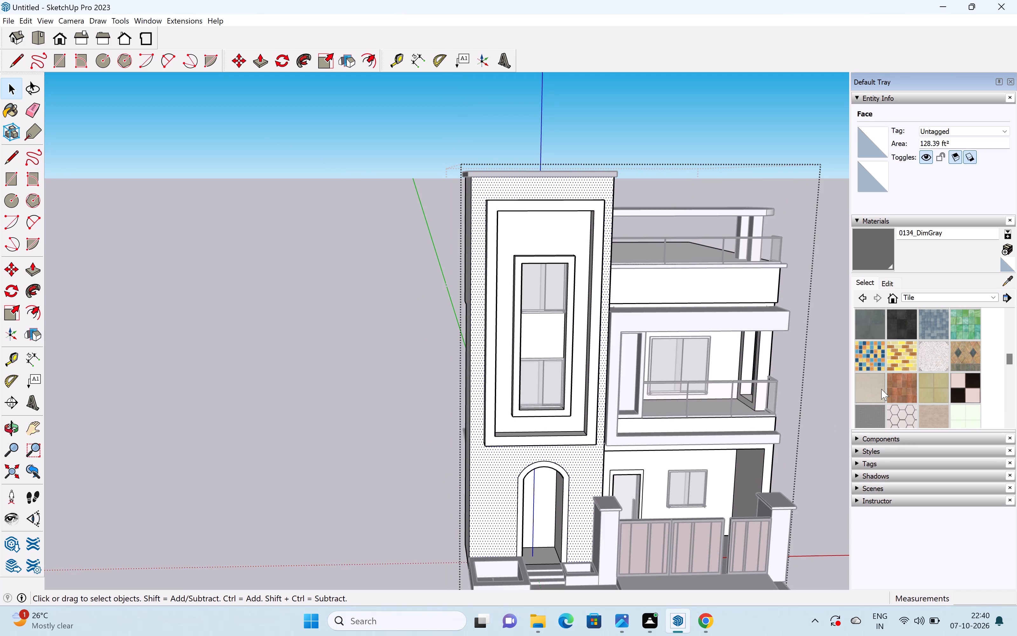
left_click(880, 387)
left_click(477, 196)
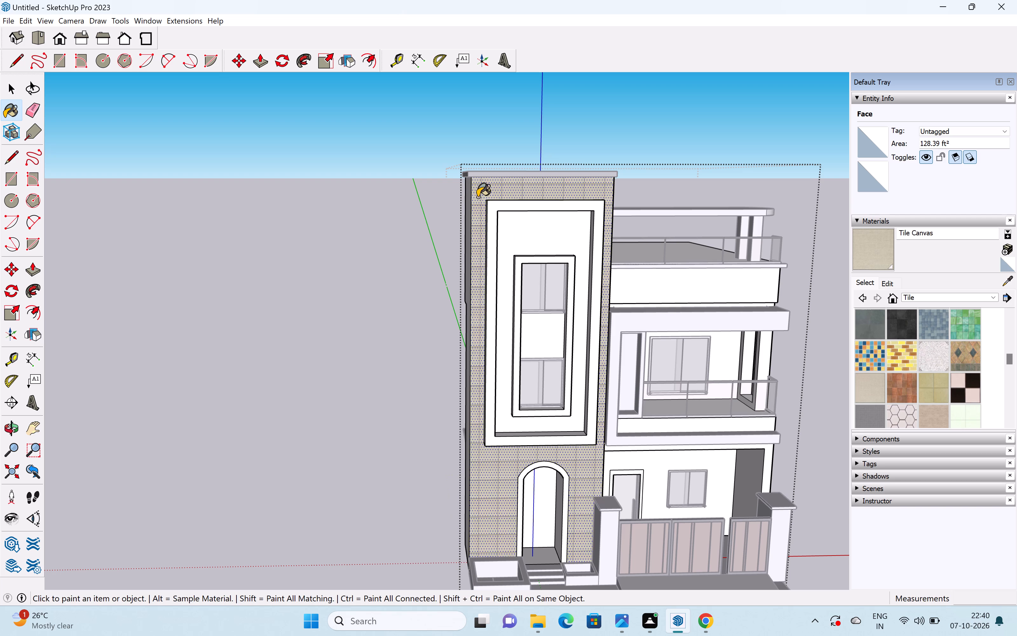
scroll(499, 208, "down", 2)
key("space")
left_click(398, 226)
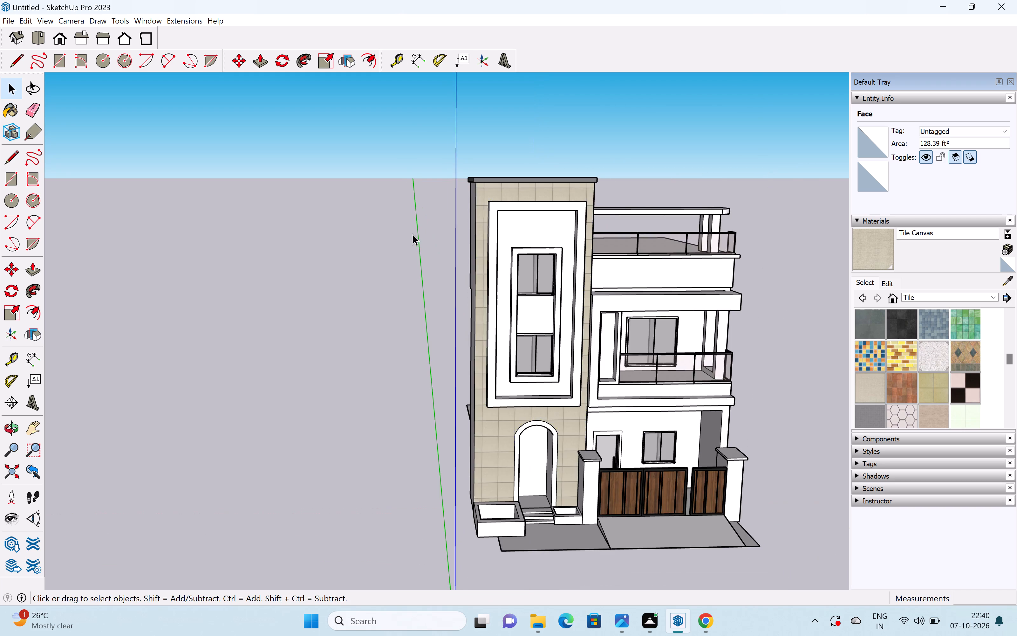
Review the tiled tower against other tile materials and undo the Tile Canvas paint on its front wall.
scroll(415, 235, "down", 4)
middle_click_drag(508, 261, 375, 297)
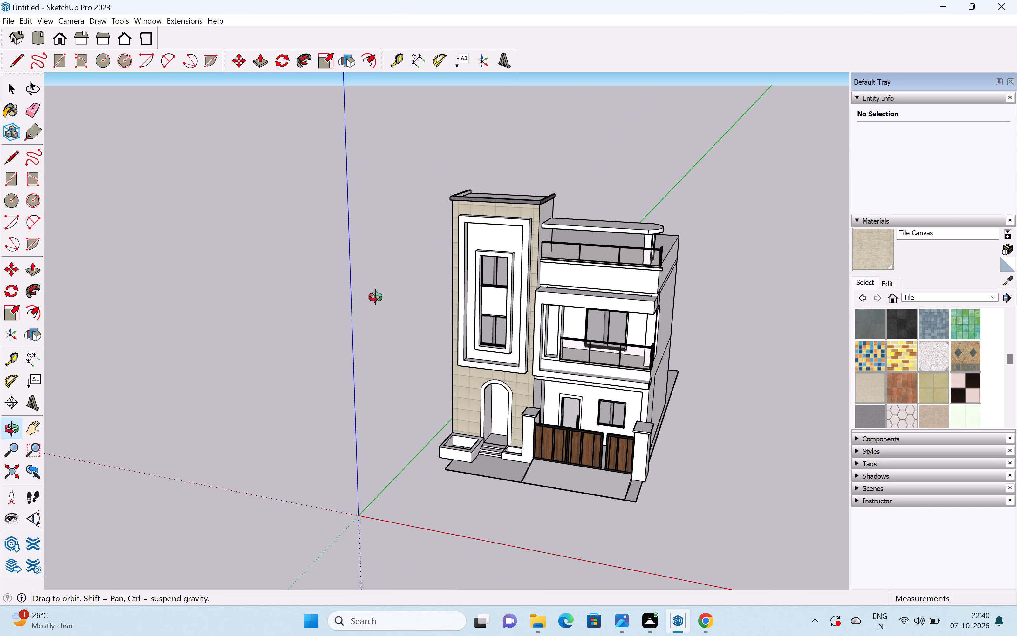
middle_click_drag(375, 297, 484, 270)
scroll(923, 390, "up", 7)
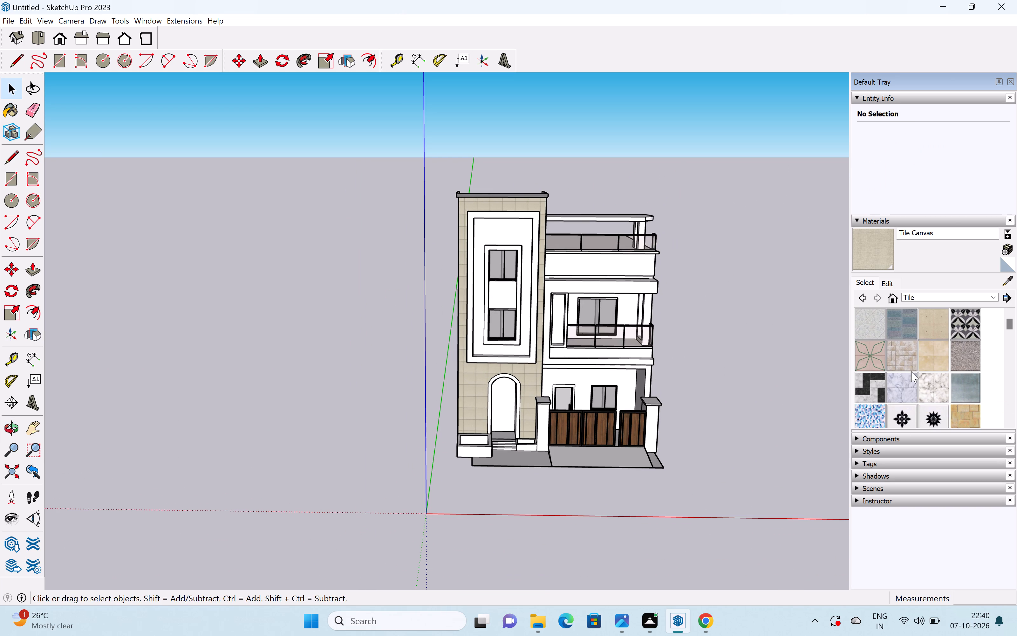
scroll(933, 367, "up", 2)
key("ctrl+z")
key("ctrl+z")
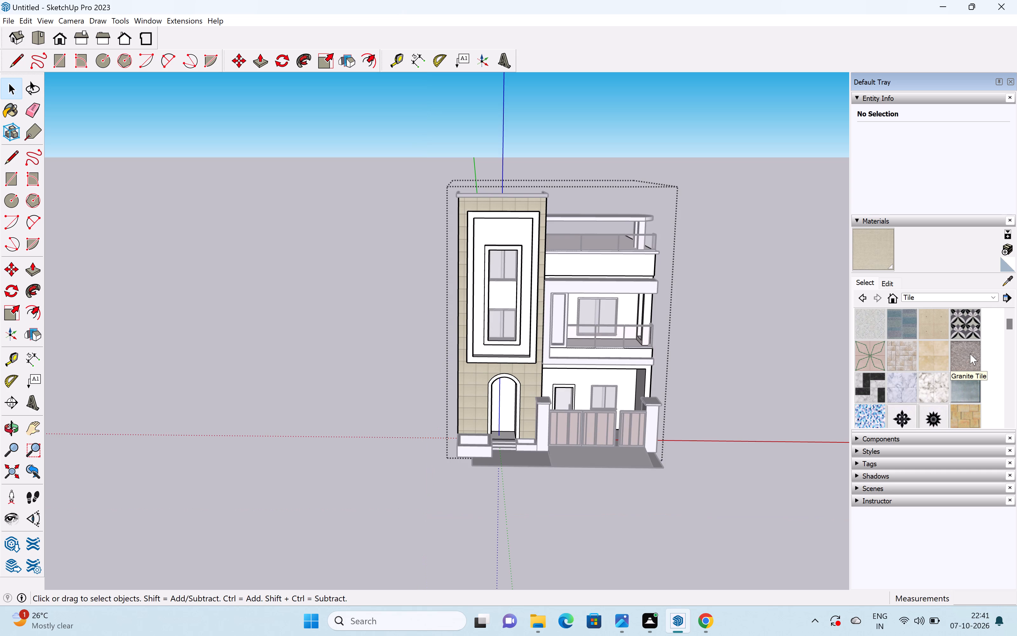
Paint the tower's front wall face inside the house group with Granite Tile.
scroll(577, 225, "up", 3)
left_click(571, 198)
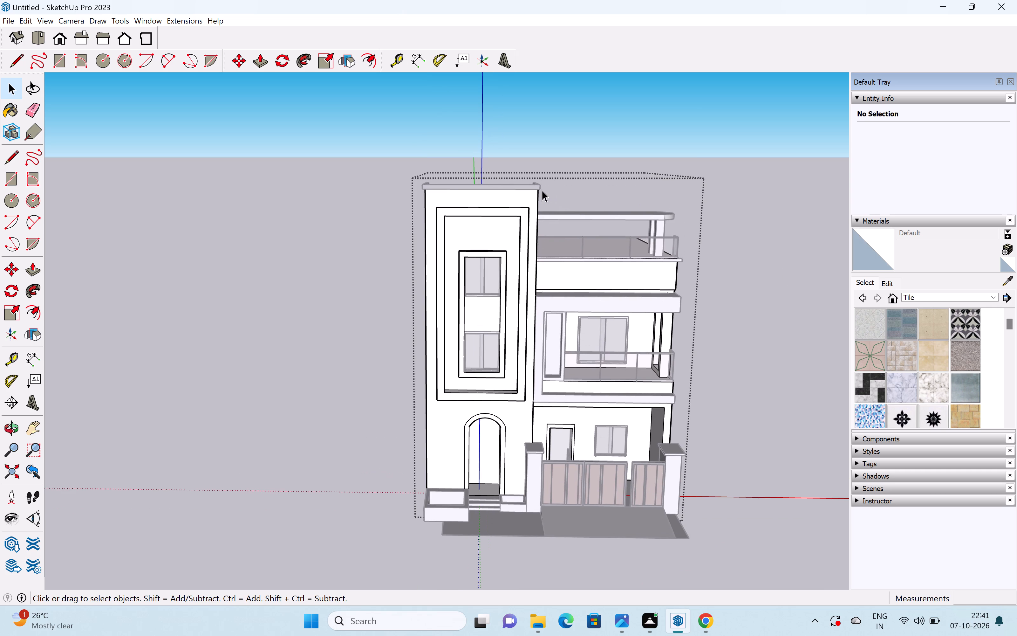
key("y")
left_click(544, 184)
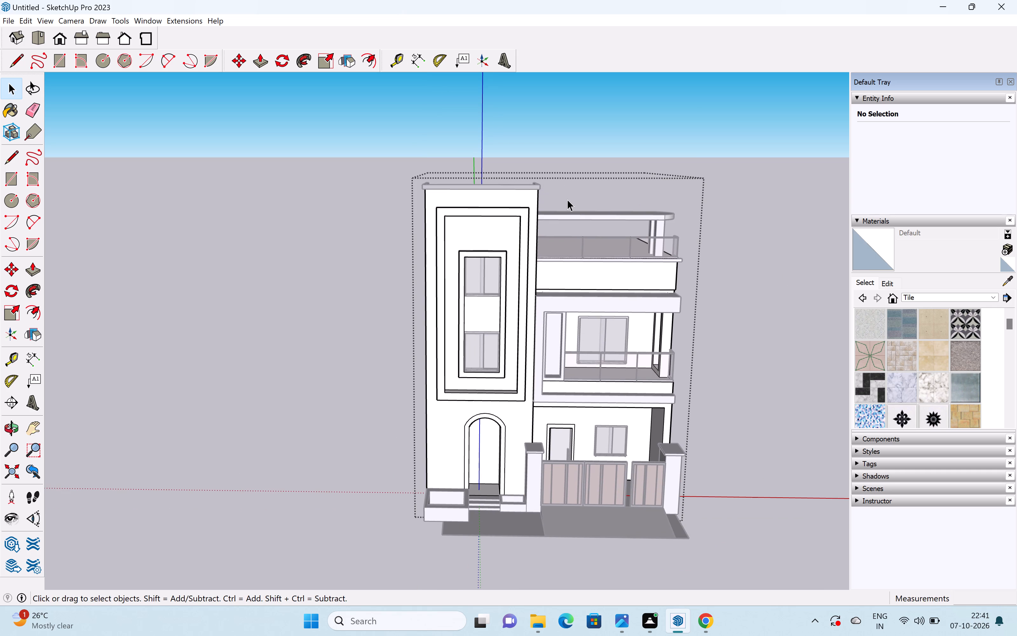
double_click(568, 199)
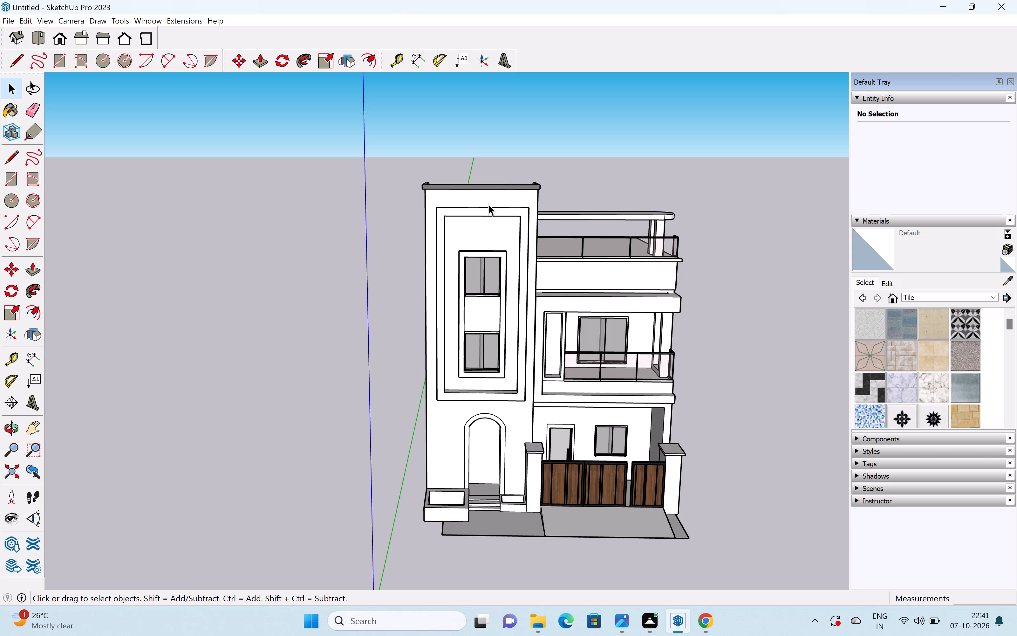
triple_click(488, 203)
double_click(488, 203)
double_click(484, 201)
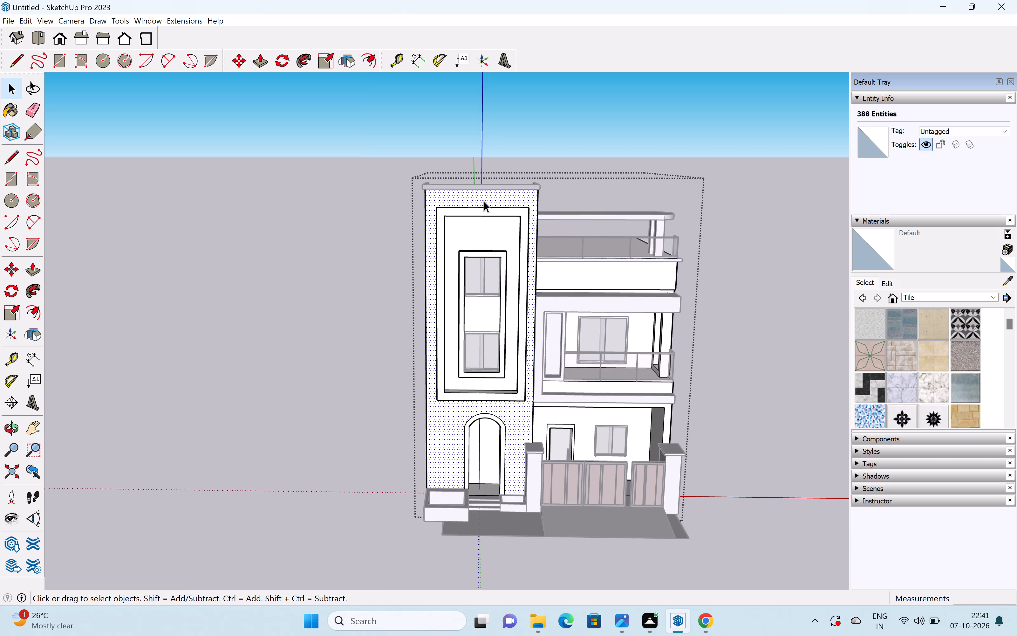
left_click(483, 201)
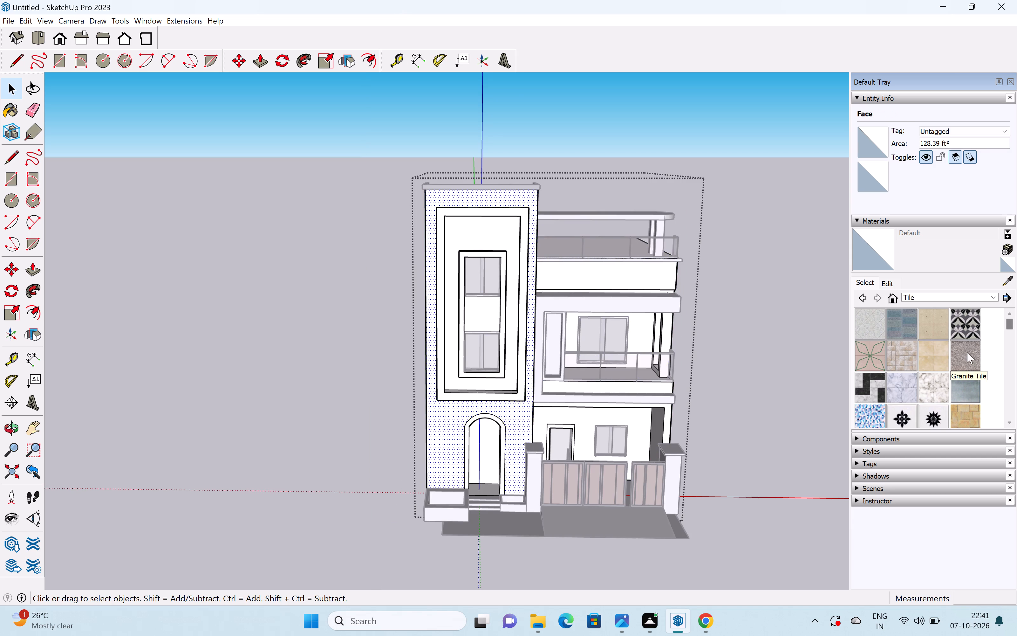
left_click(967, 352)
scroll(523, 228, "up", 5)
left_click(506, 184)
scroll(502, 197, "down", 2)
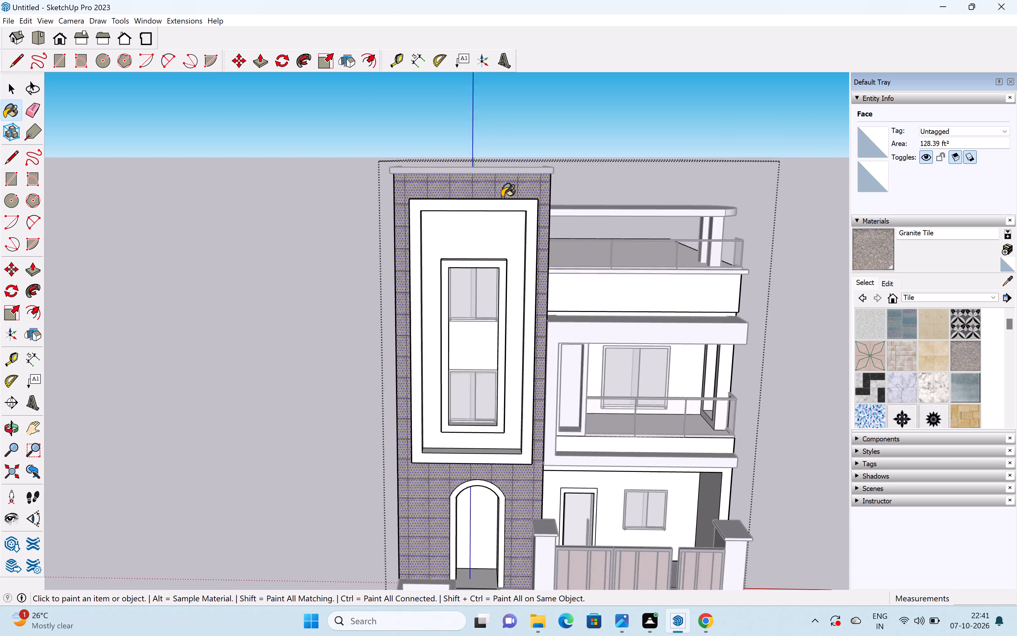
scroll(502, 197, "down", 2)
key("space")
left_click(771, 251)
Paint the recessed panel face around the tower's window frame with Travertine Small Tile.
scroll(594, 237, "down", 6)
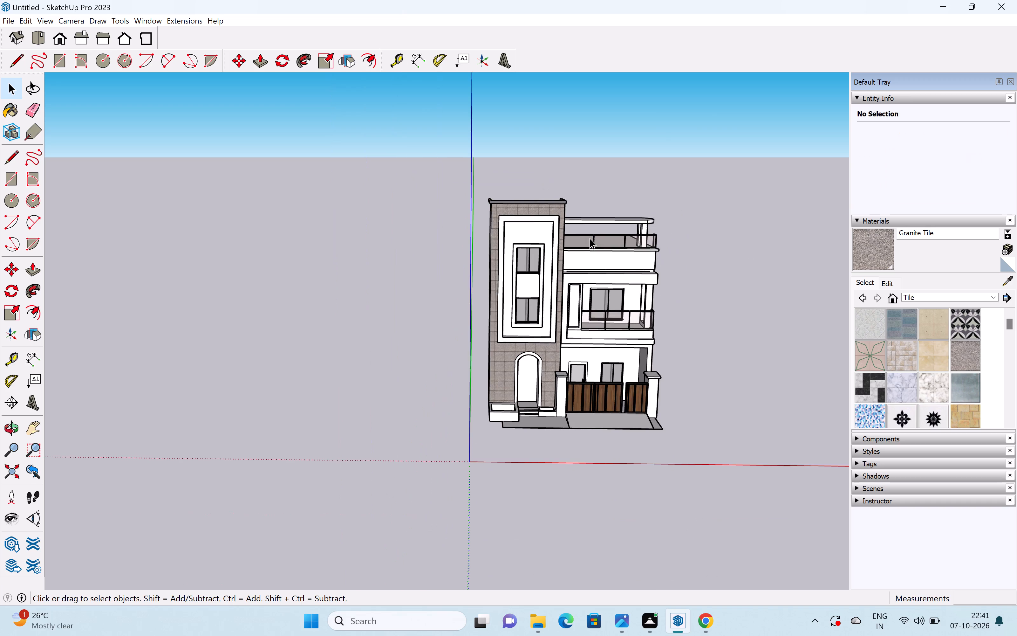
scroll(570, 256, "down", 1)
middle_click_drag(567, 258, 561, 278)
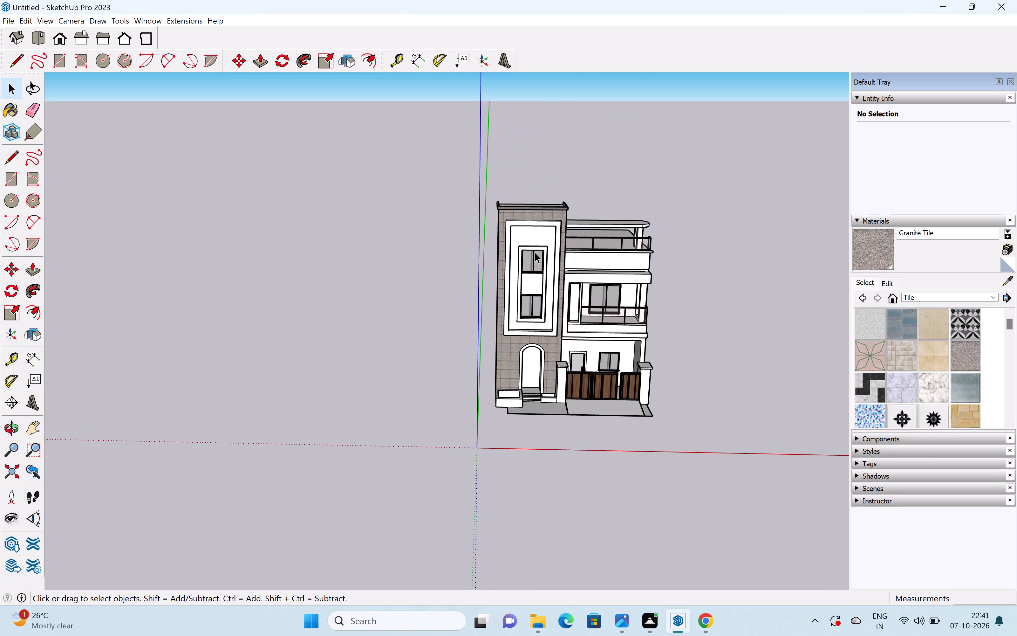
scroll(530, 249, "up", 12)
middle_click_drag(472, 214, 399, 214)
scroll(399, 214, "up", 1)
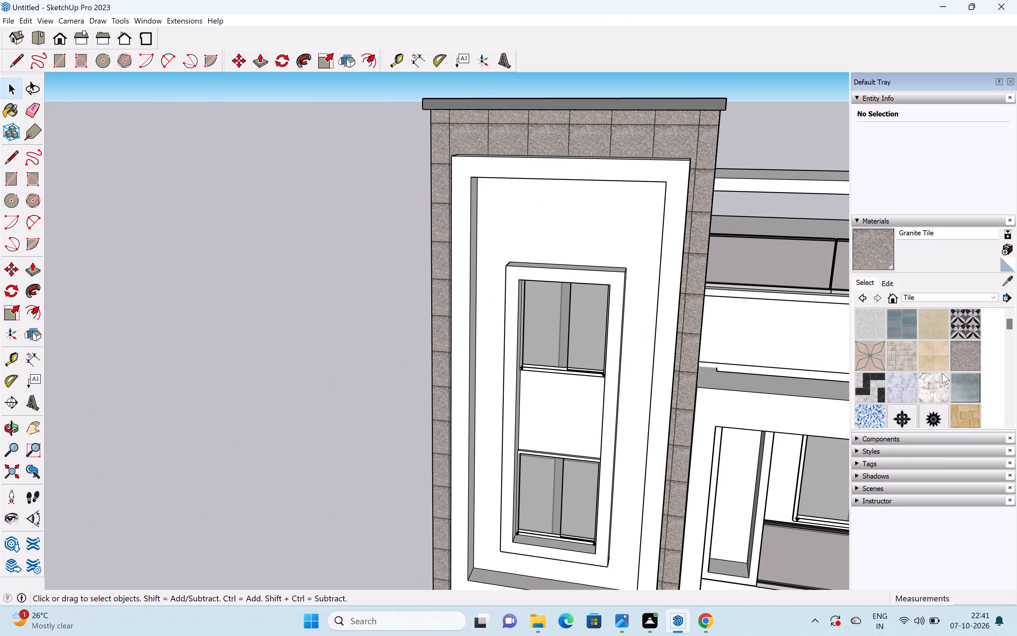
scroll(885, 367, "up", 6)
scroll(892, 378, "down", 6)
triple_click(598, 237)
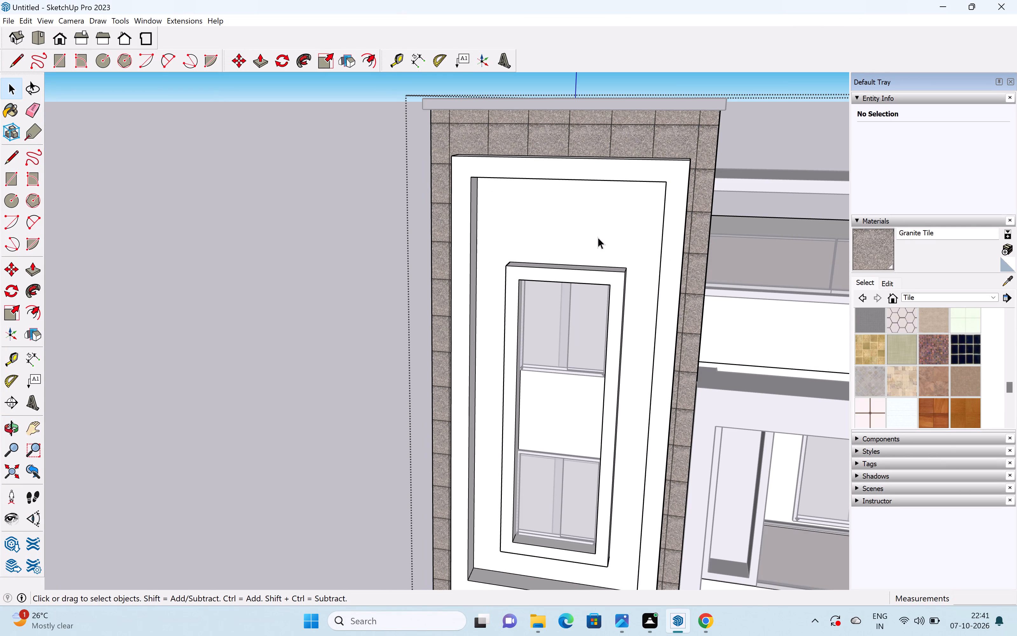
left_click(601, 237)
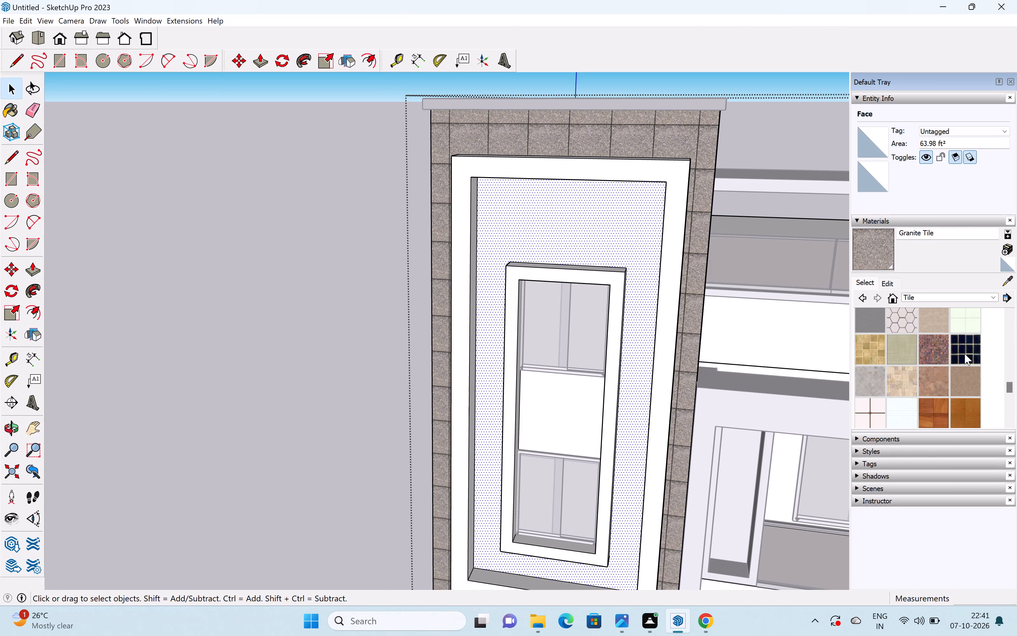
scroll(958, 364, "down", 3)
scroll(958, 364, "up", 1)
scroll(958, 364, "down", 4)
scroll(958, 362, "up", 2)
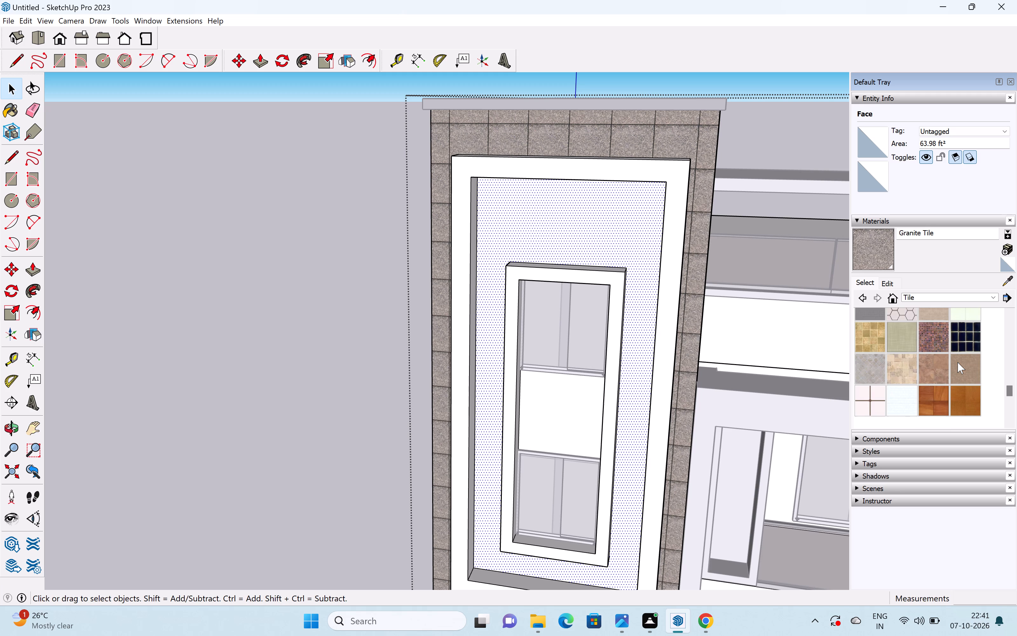
left_click(958, 362)
left_click(613, 247)
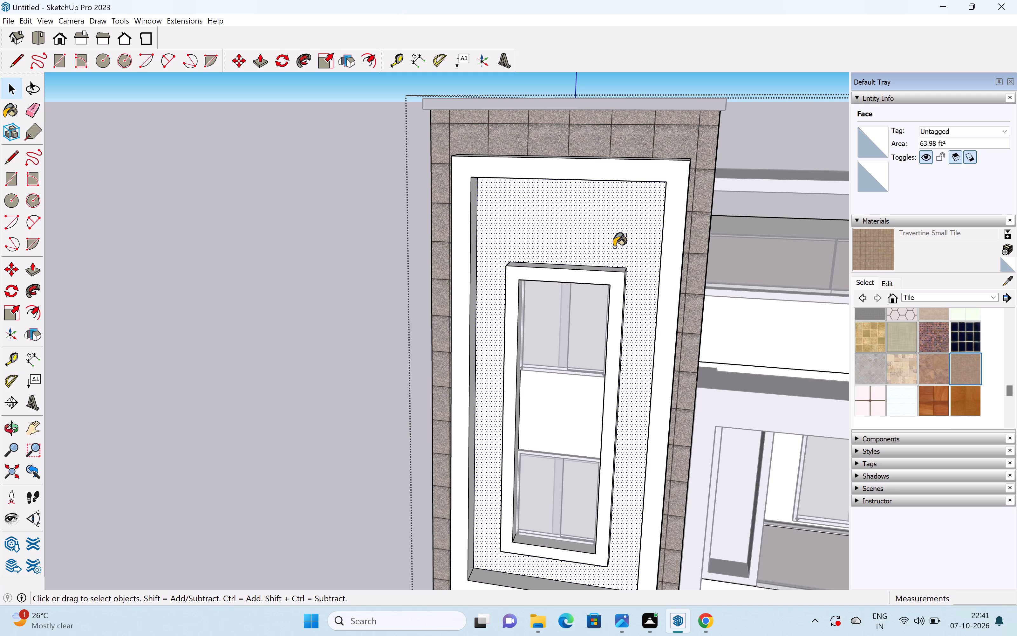
scroll(614, 247, "down", 7)
key("space")
left_click(382, 321)
scroll(438, 312, "down", 6)
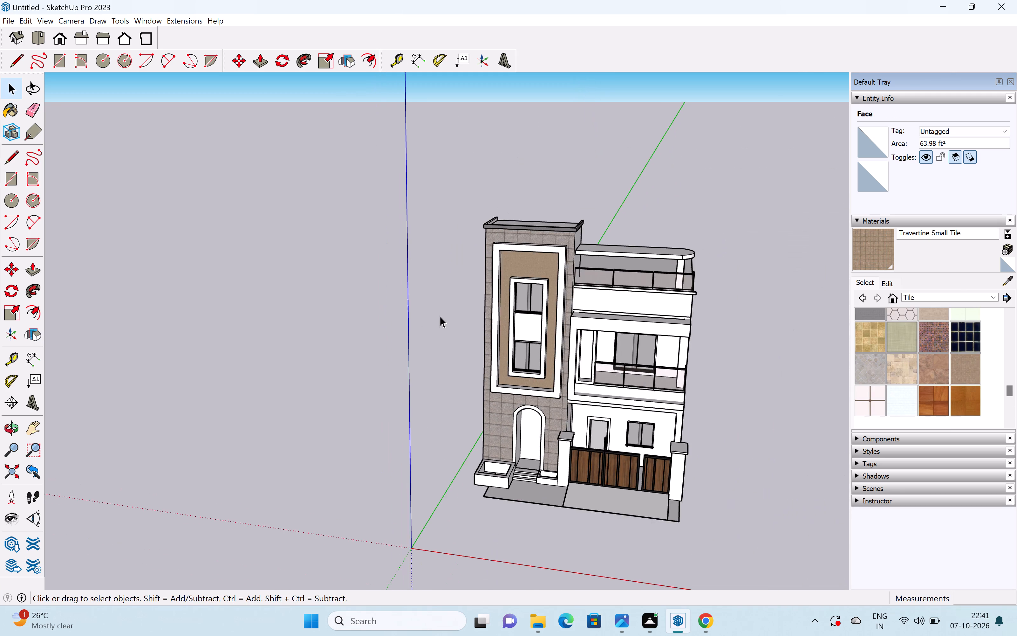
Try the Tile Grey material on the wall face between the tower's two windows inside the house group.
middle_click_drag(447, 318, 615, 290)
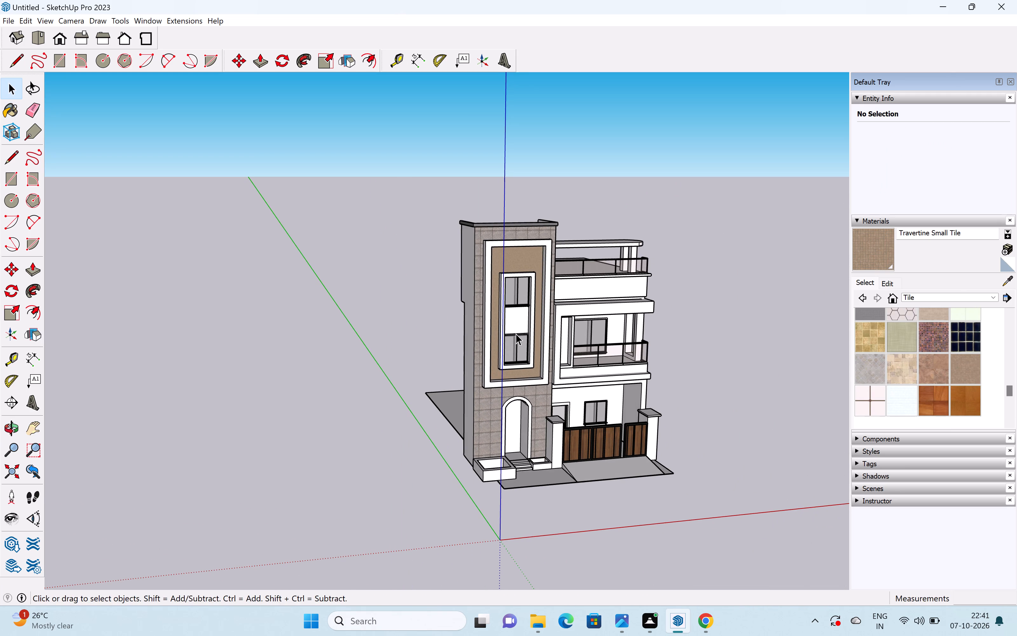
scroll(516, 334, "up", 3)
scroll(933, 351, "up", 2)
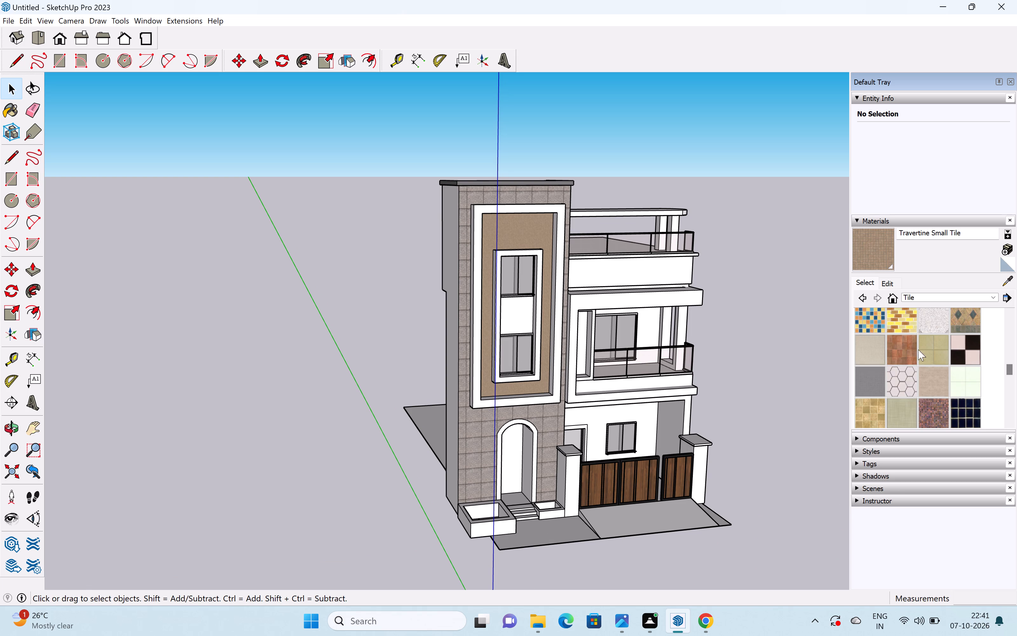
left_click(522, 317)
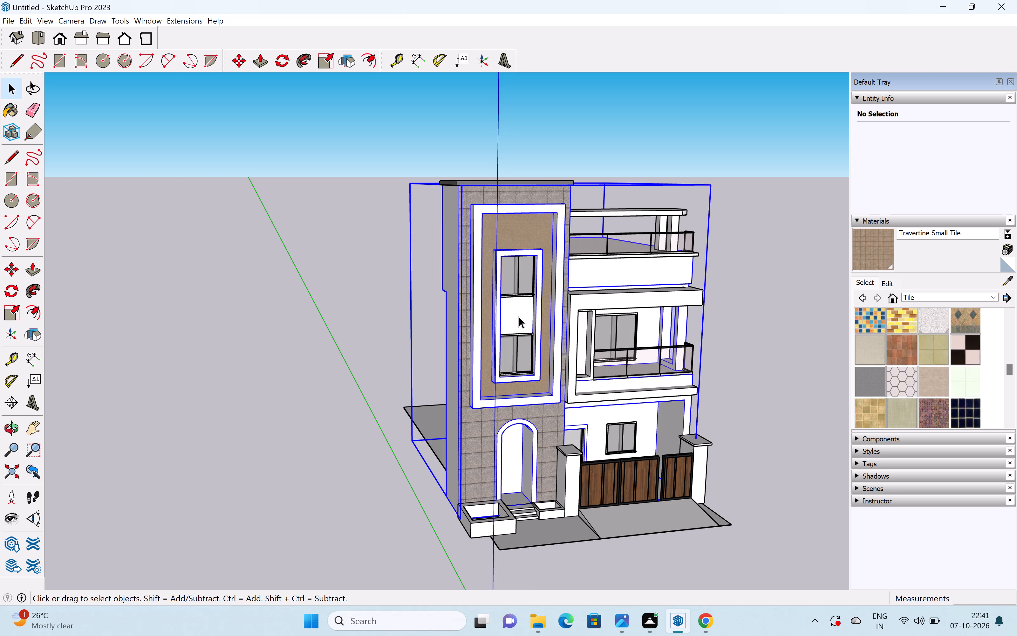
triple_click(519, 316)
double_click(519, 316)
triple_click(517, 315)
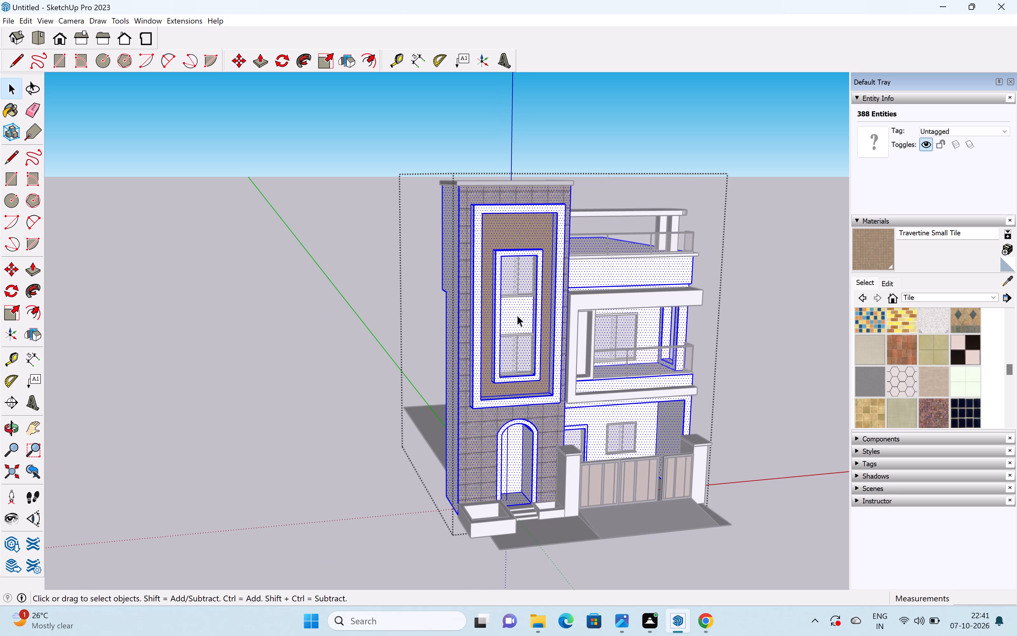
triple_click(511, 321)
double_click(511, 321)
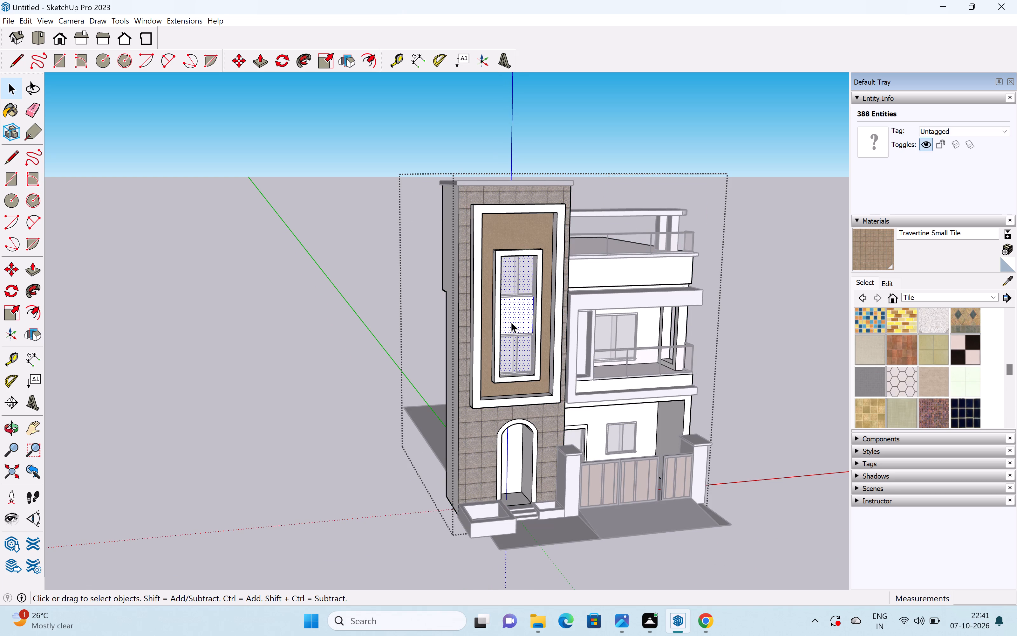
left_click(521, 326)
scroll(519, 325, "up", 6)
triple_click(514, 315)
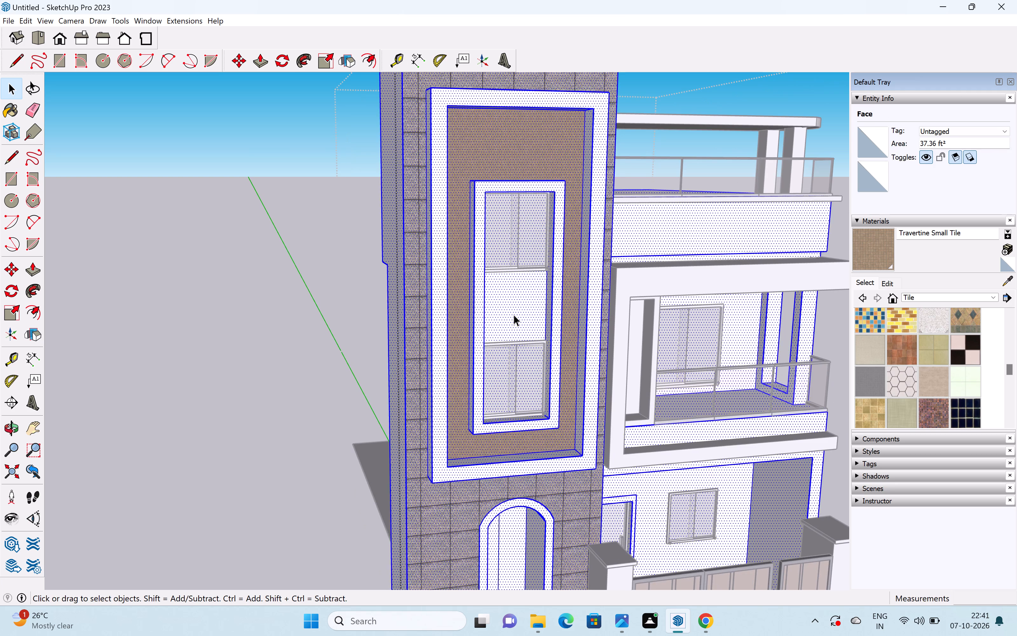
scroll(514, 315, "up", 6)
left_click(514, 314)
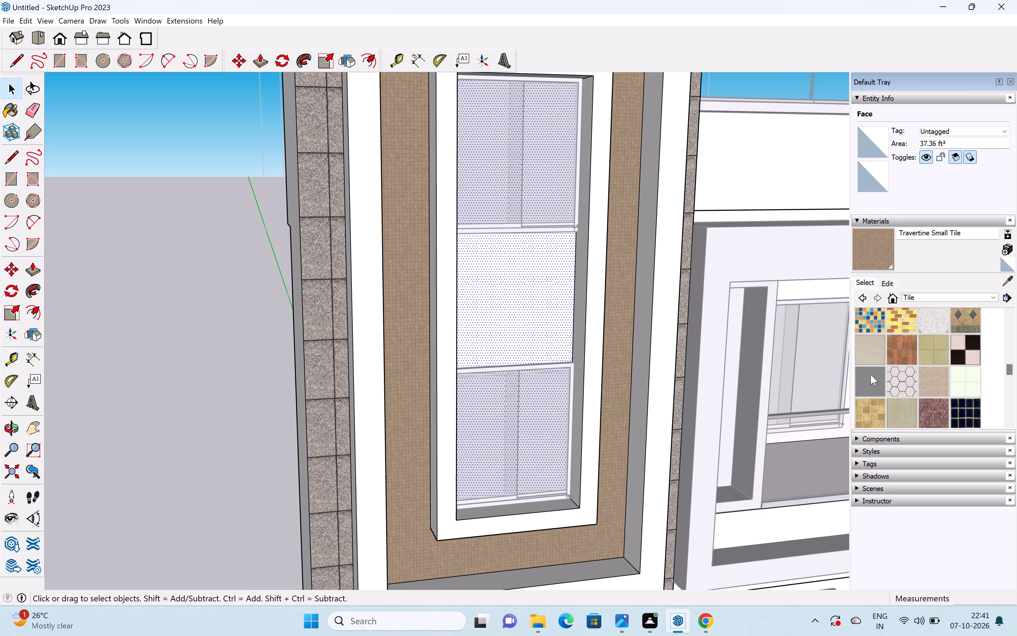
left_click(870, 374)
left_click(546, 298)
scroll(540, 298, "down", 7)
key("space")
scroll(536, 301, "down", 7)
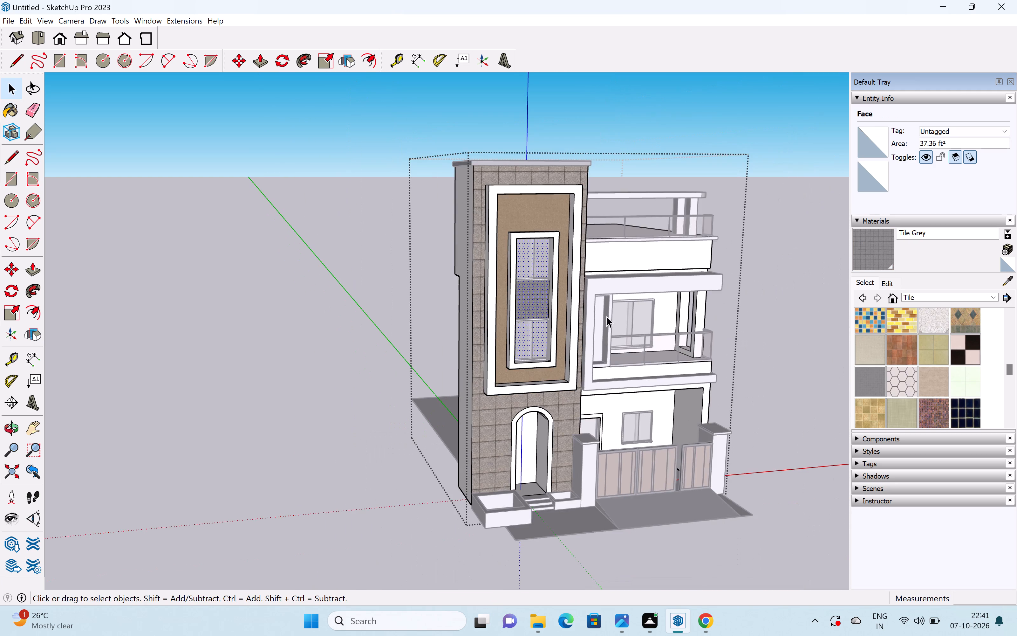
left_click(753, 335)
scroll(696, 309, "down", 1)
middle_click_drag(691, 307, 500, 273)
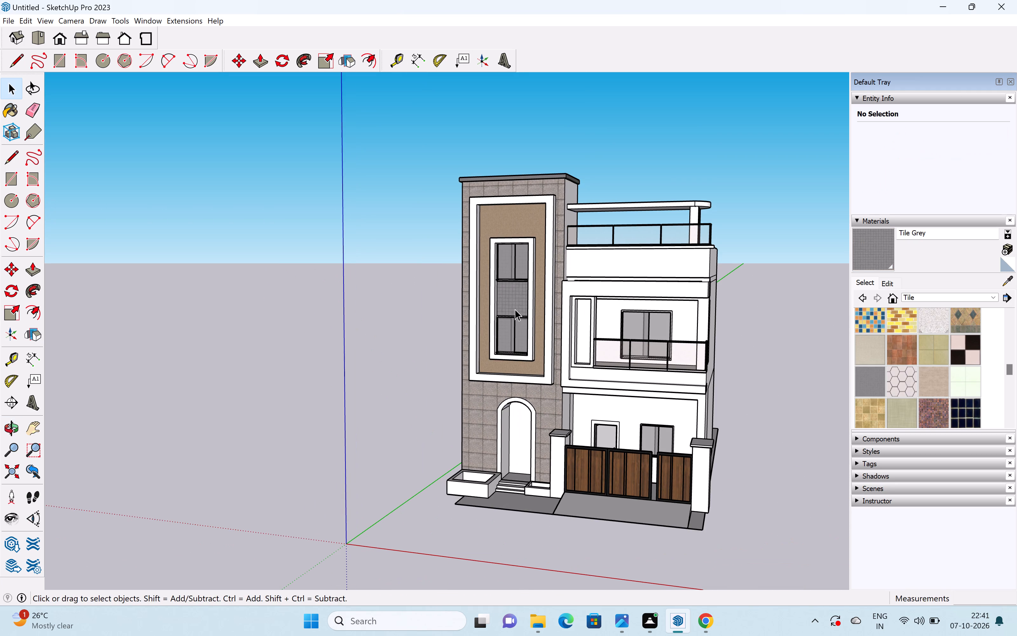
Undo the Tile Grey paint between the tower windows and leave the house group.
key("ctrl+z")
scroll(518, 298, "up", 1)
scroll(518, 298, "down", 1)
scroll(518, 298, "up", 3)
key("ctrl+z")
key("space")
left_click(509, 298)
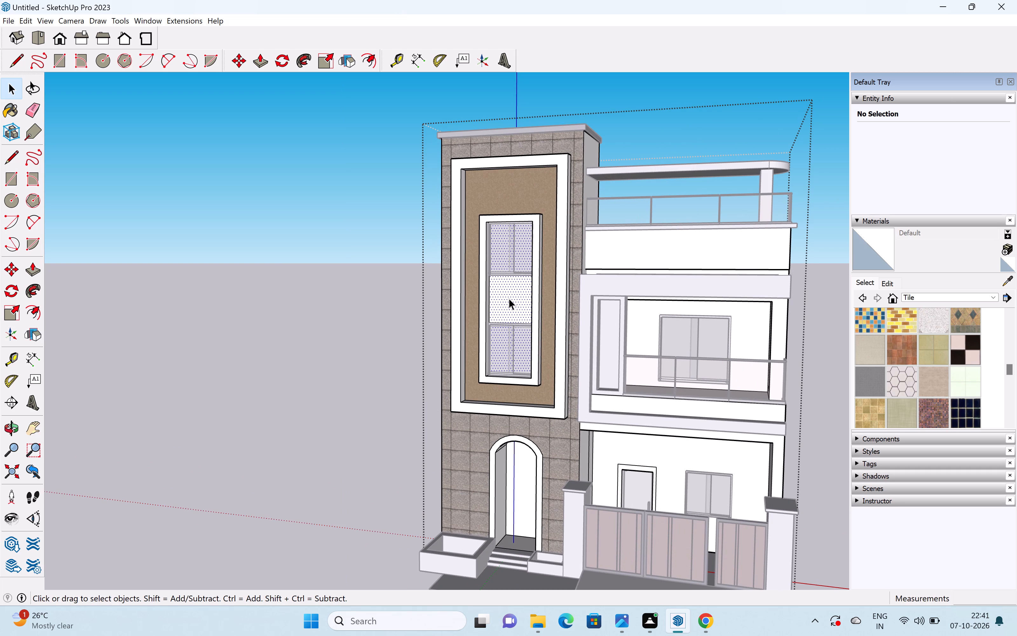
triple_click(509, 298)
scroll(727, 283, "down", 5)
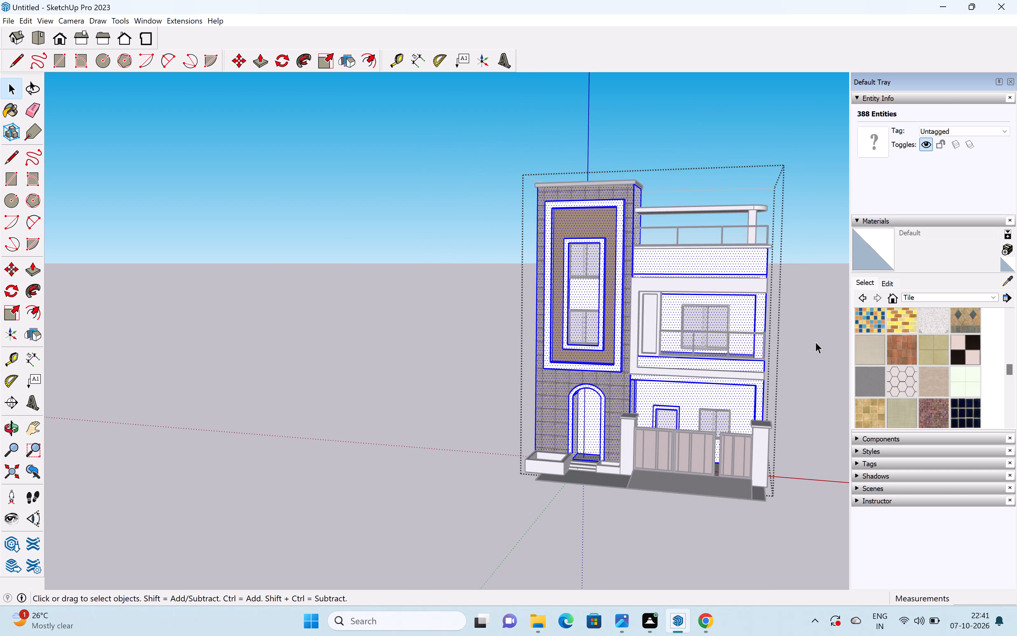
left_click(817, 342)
Examine the front elevation, upper balconies and roof slab from several angles for surfaces still needing a finish.
middle_click_drag(597, 340, 691, 337)
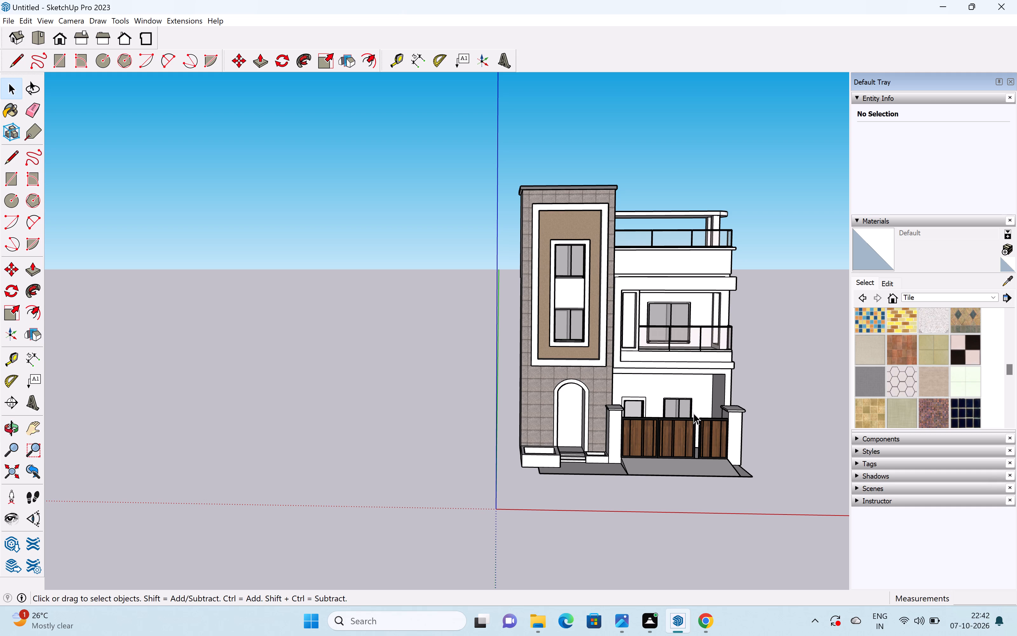
scroll(624, 377, "down", 1)
middle_click_drag(618, 366, 567, 360, "shift")
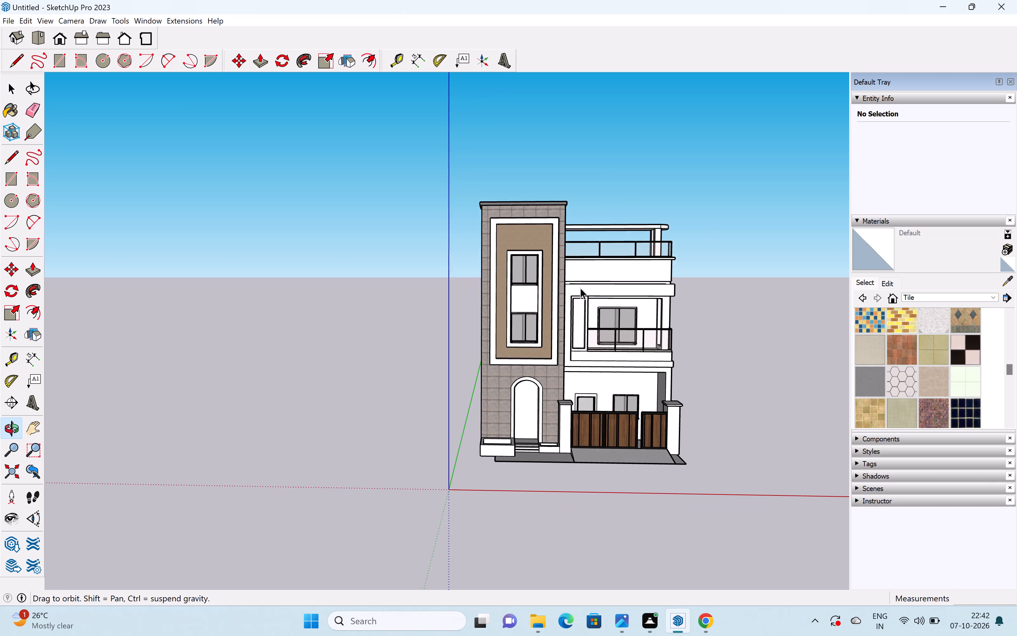
middle_click_drag(597, 215, 597, 196)
scroll(597, 209, "up", 8)
middle_click_drag(607, 232, 615, 190)
scroll(618, 244, "up", 2)
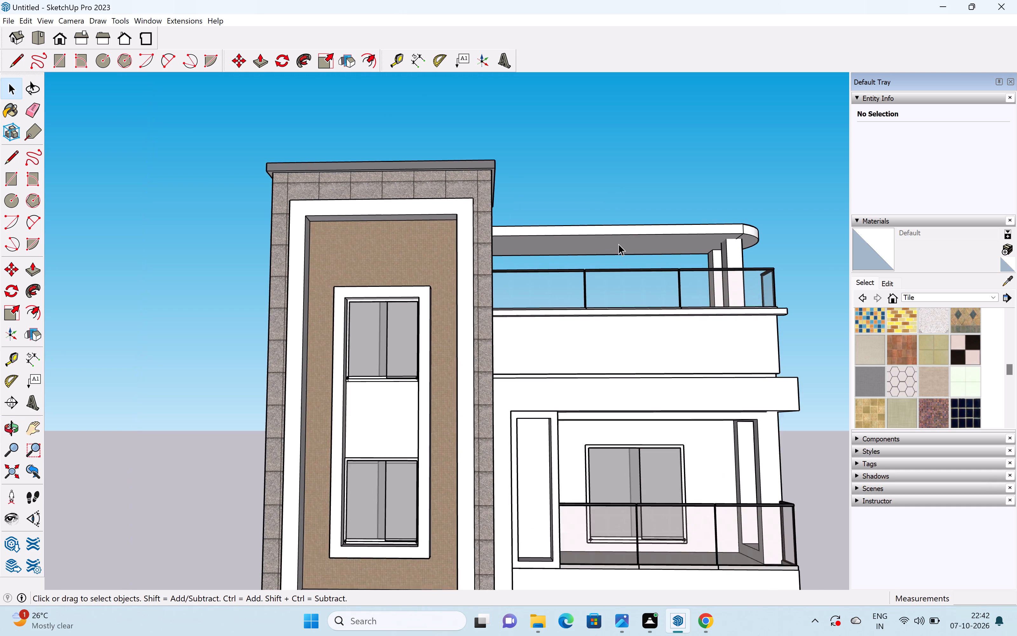
scroll(618, 244, "up", 1)
middle_click_drag(732, 248, 730, 251)
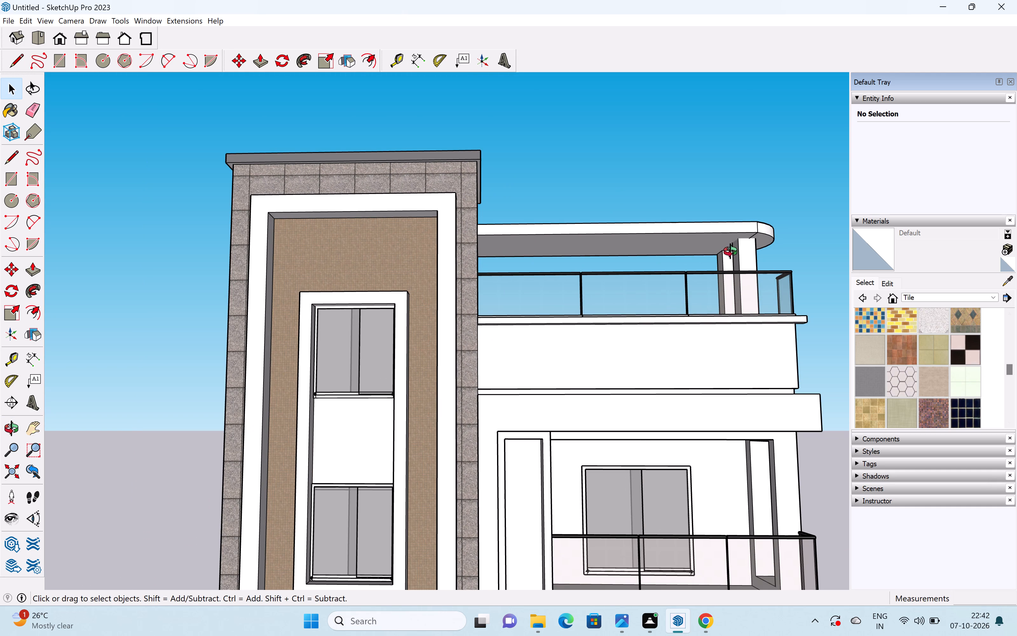
middle_click_drag(730, 251, 686, 292)
scroll(686, 292, "down", 4)
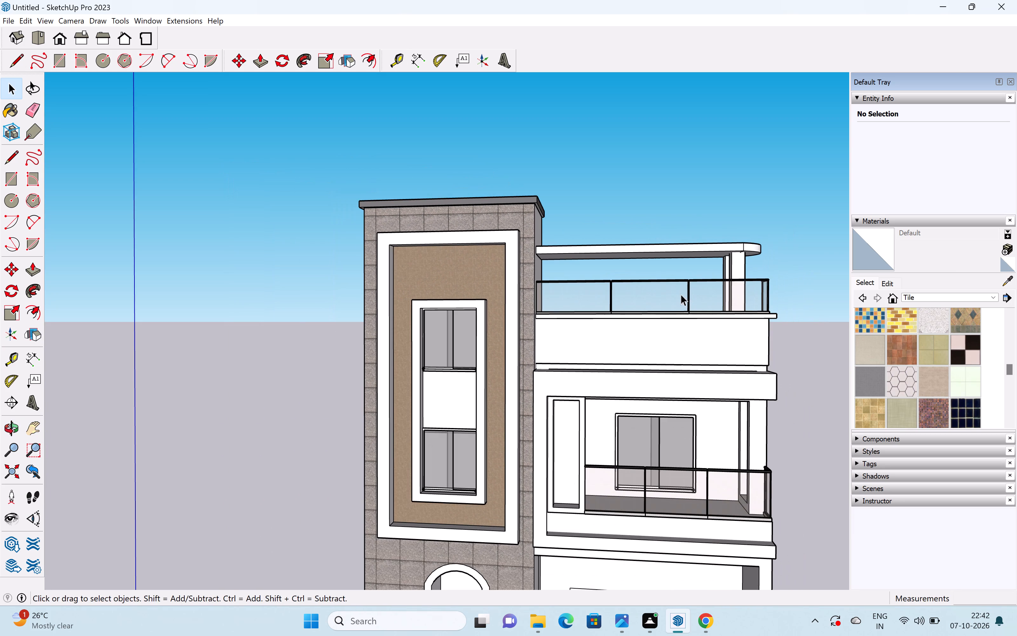
middle_click_drag(685, 362, 762, 364)
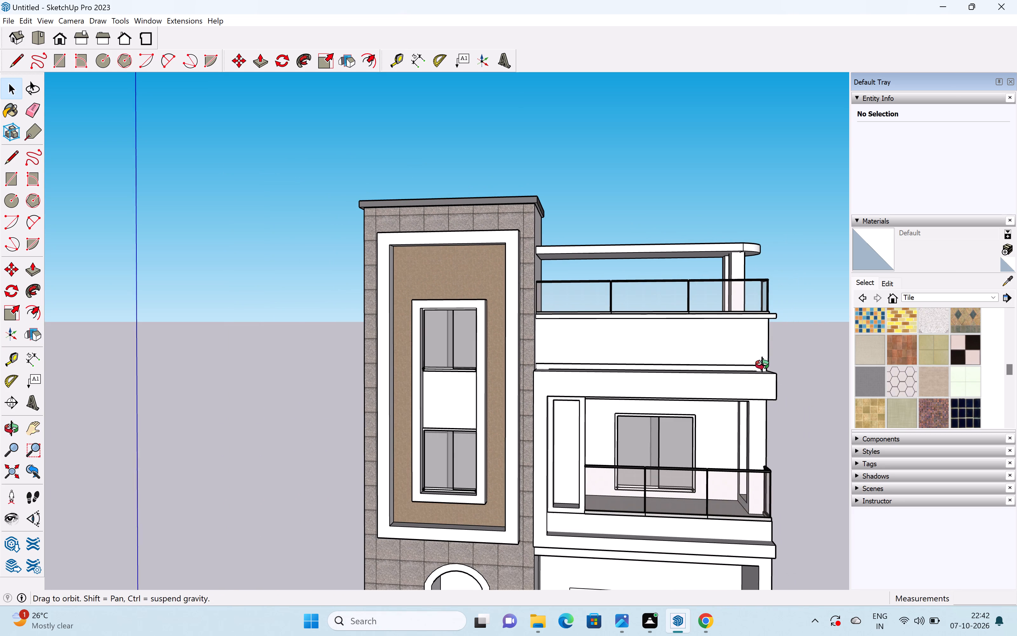
middle_click_drag(762, 364, 738, 389)
scroll(745, 415, "down", 1)
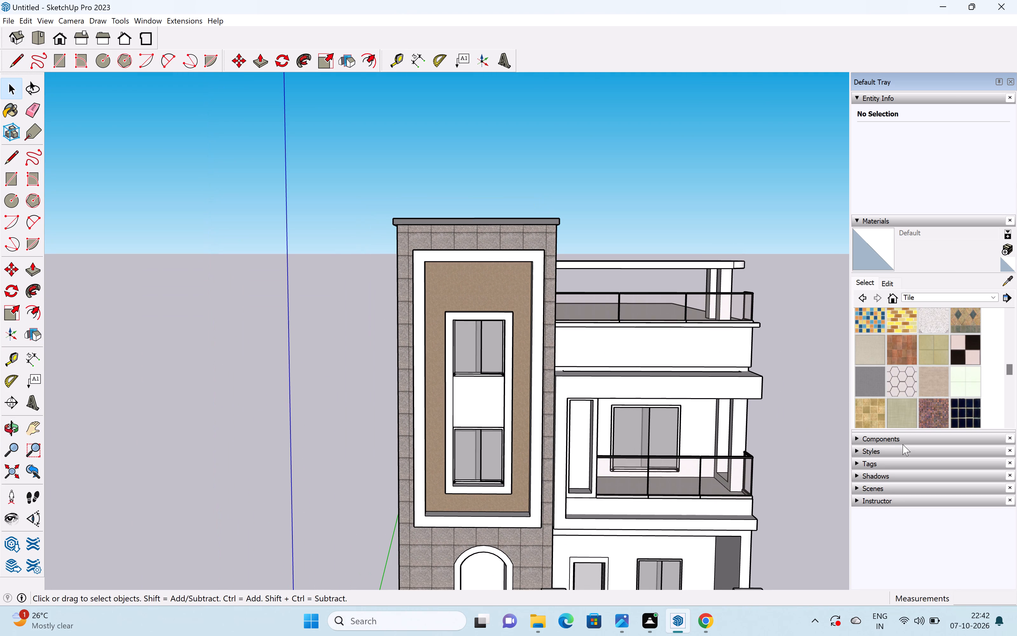
Look through the Colors-Named collection and choose 0035_Tan as the paint colour.
scroll(911, 361, "down", 5)
scroll(901, 340, "up", 5)
left_click(923, 300)
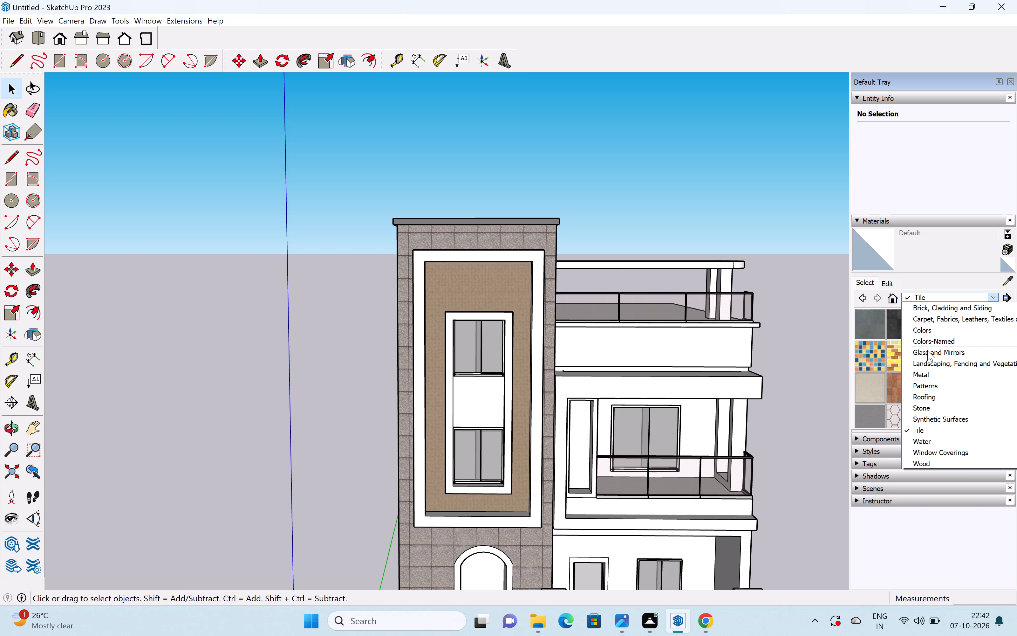
left_click(927, 340)
scroll(924, 339, "down", 4)
scroll(924, 342, "up", 1)
scroll(924, 346, "down", 2)
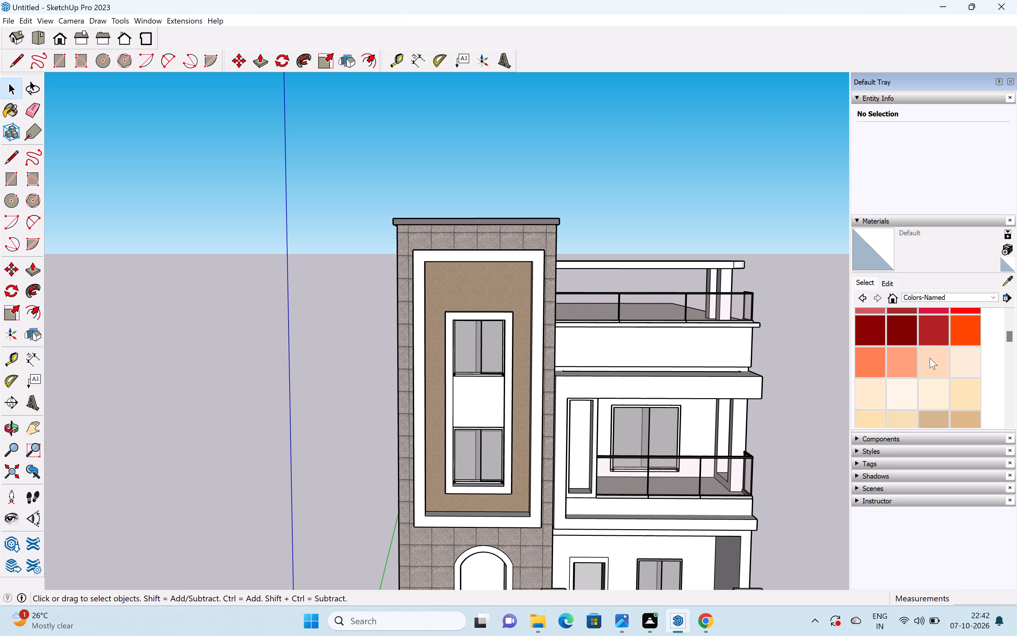
scroll(930, 358, "down", 2)
scroll(948, 382, "down", 12)
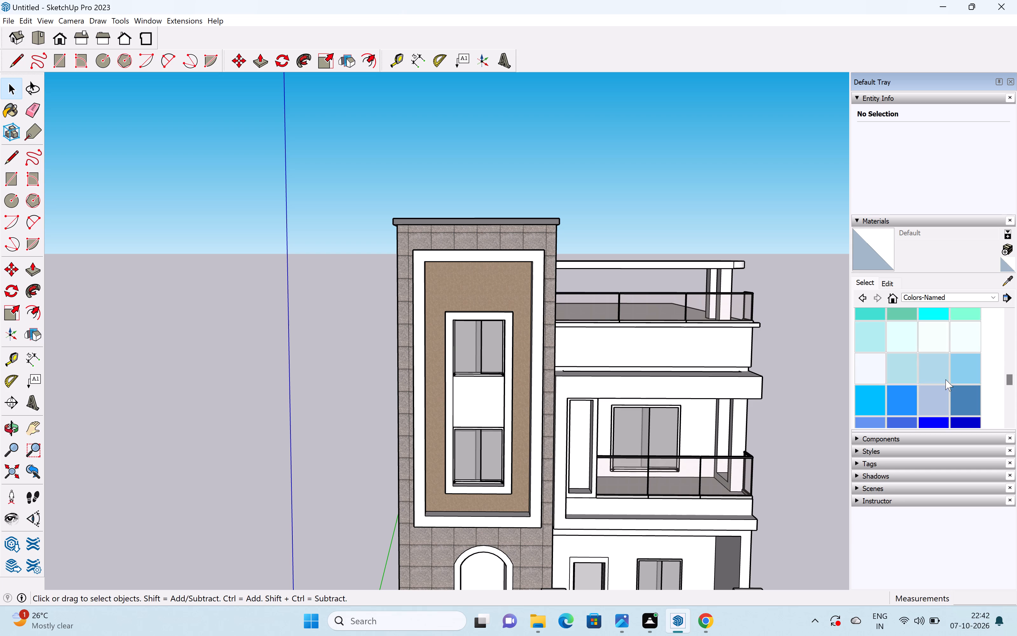
scroll(945, 379, "down", 9)
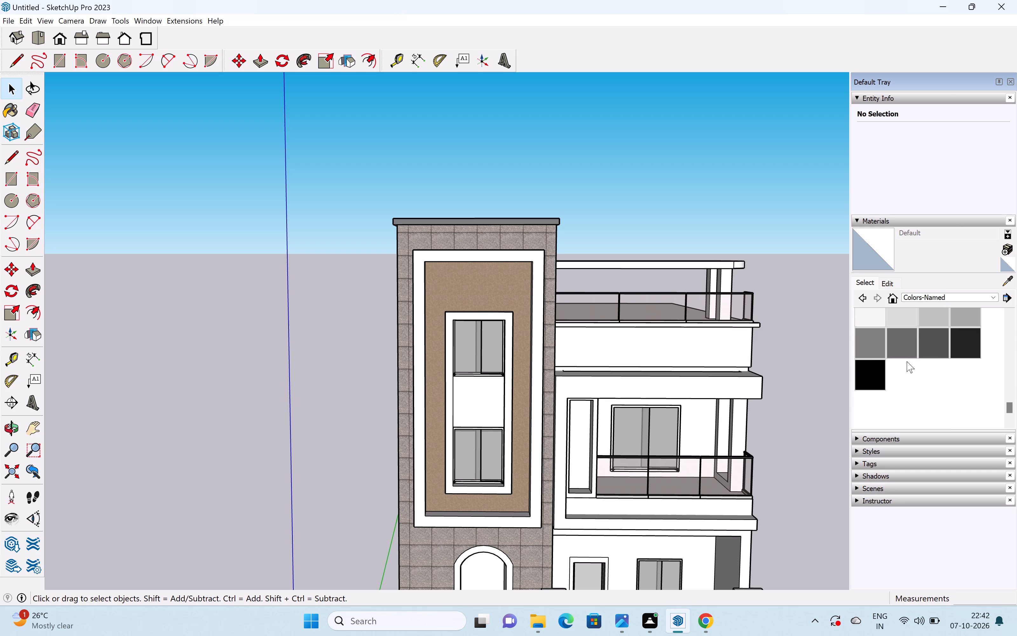
scroll(894, 347, "up", 3)
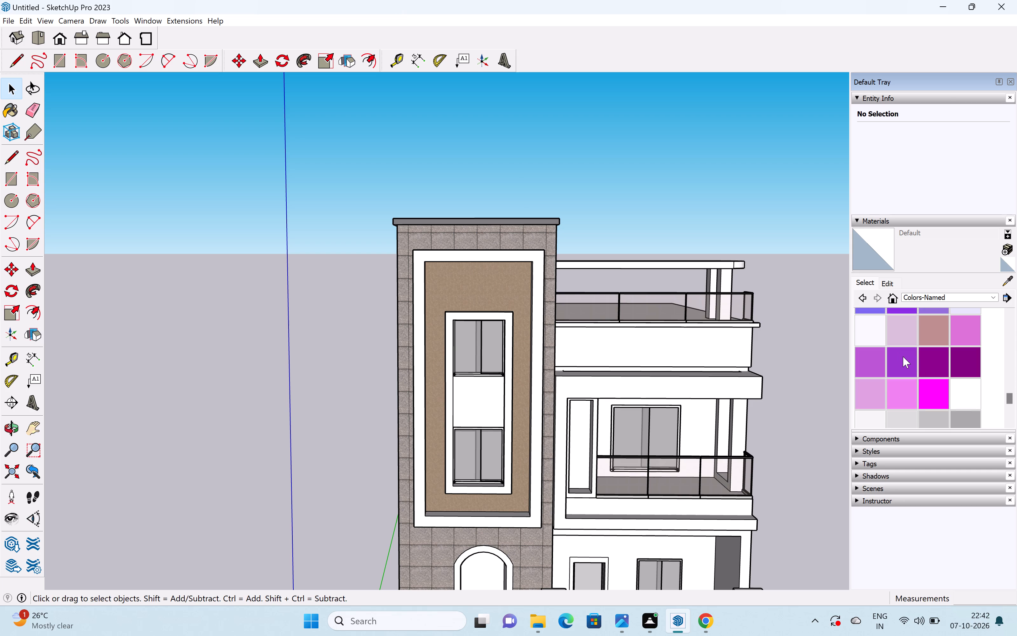
scroll(904, 357, "up", 2)
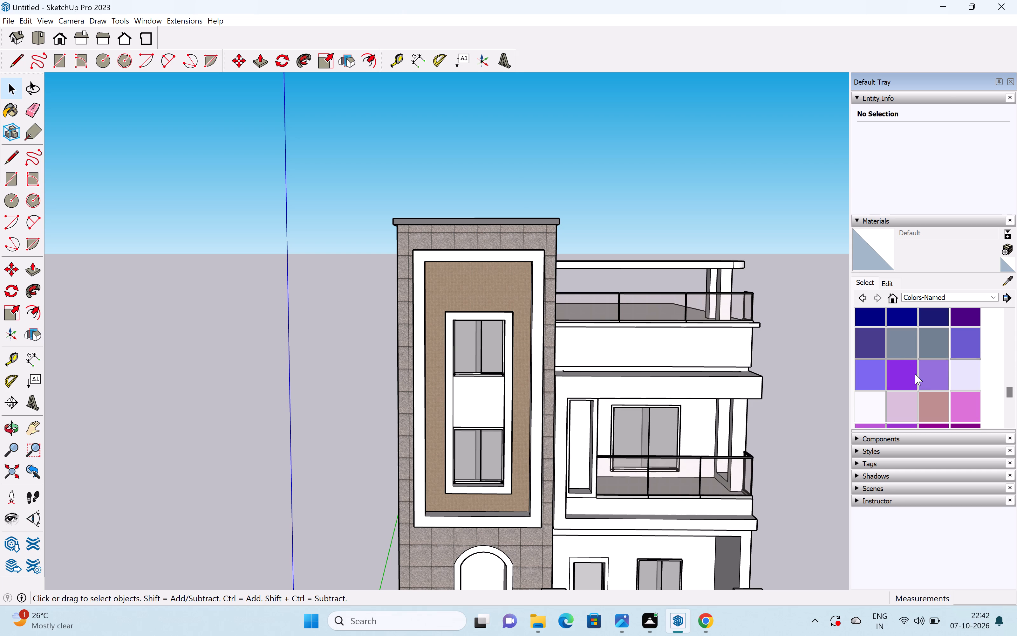
scroll(915, 374, "down", 9)
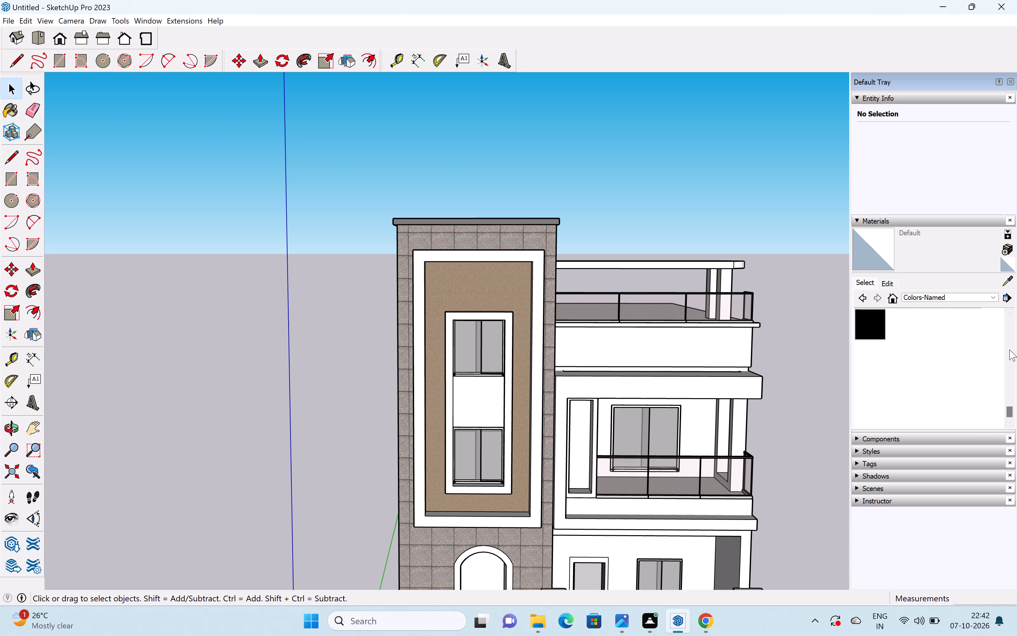
scroll(1007, 351, "up", 5)
scroll(895, 373, "up", 20)
scroll(895, 373, "up", 5)
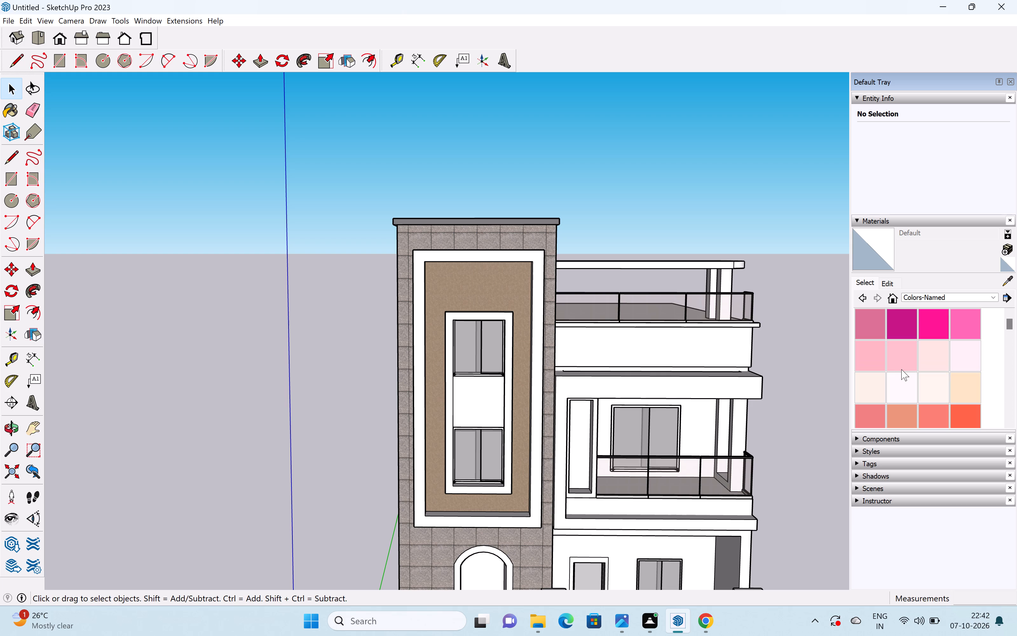
scroll(901, 369, "up", 5)
scroll(899, 365, "down", 9)
scroll(898, 362, "up", 1)
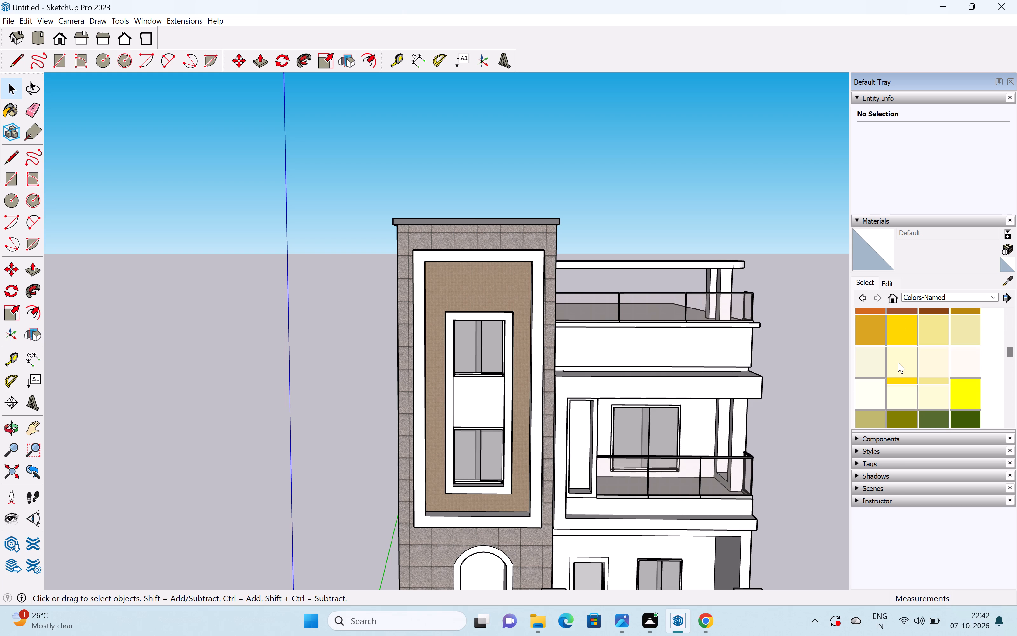
scroll(898, 362, "up", 7)
scroll(898, 362, "down", 5)
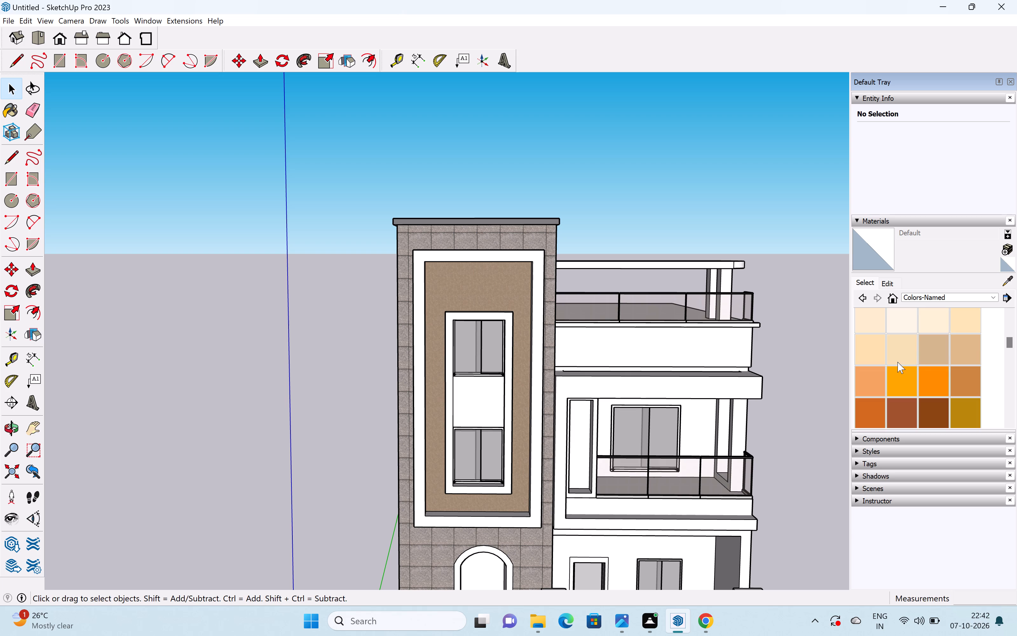
left_click(928, 350)
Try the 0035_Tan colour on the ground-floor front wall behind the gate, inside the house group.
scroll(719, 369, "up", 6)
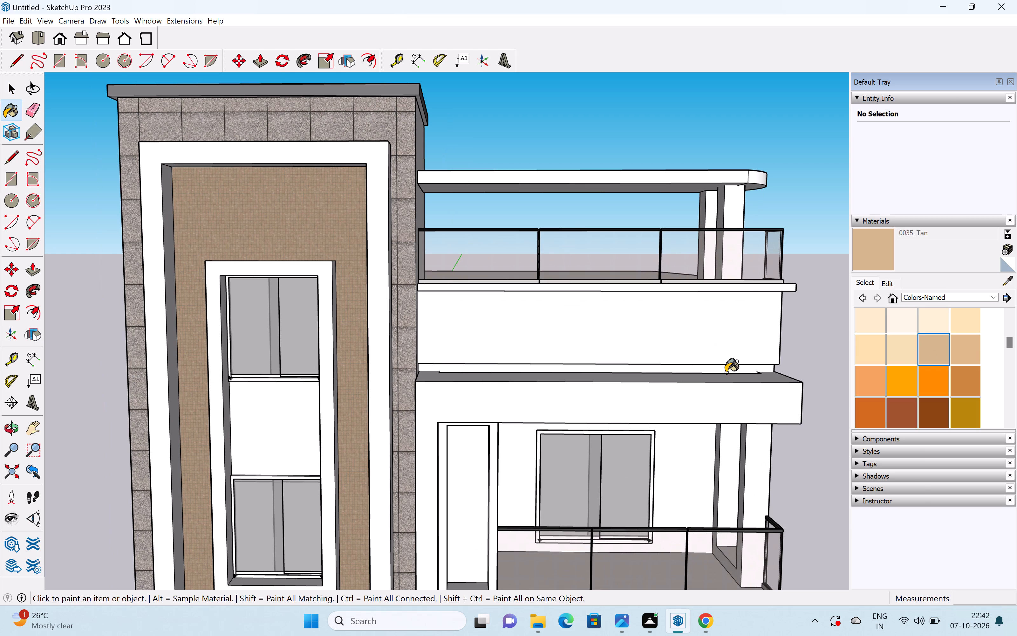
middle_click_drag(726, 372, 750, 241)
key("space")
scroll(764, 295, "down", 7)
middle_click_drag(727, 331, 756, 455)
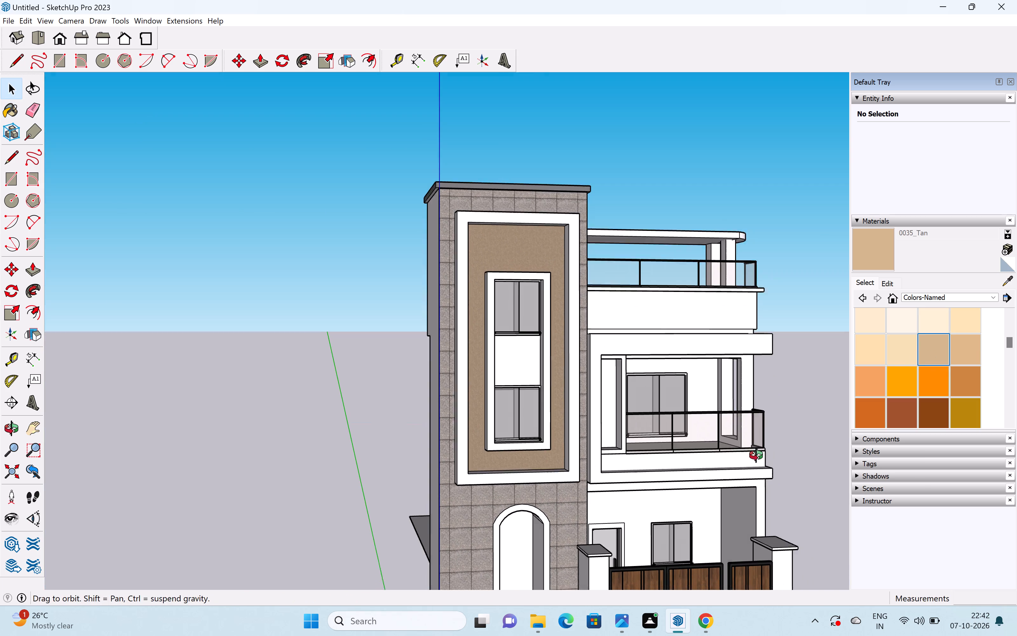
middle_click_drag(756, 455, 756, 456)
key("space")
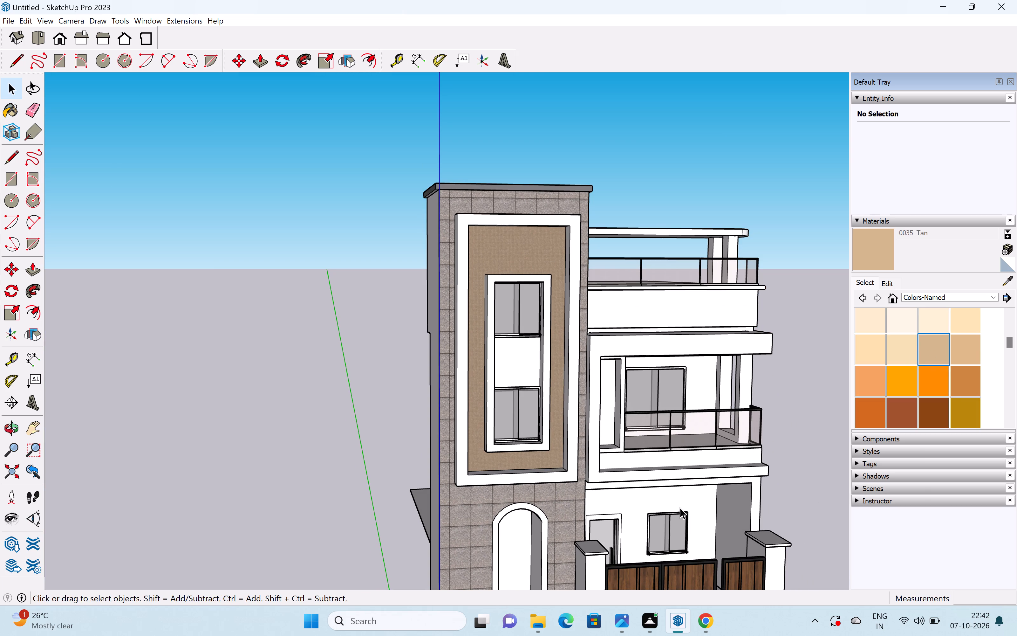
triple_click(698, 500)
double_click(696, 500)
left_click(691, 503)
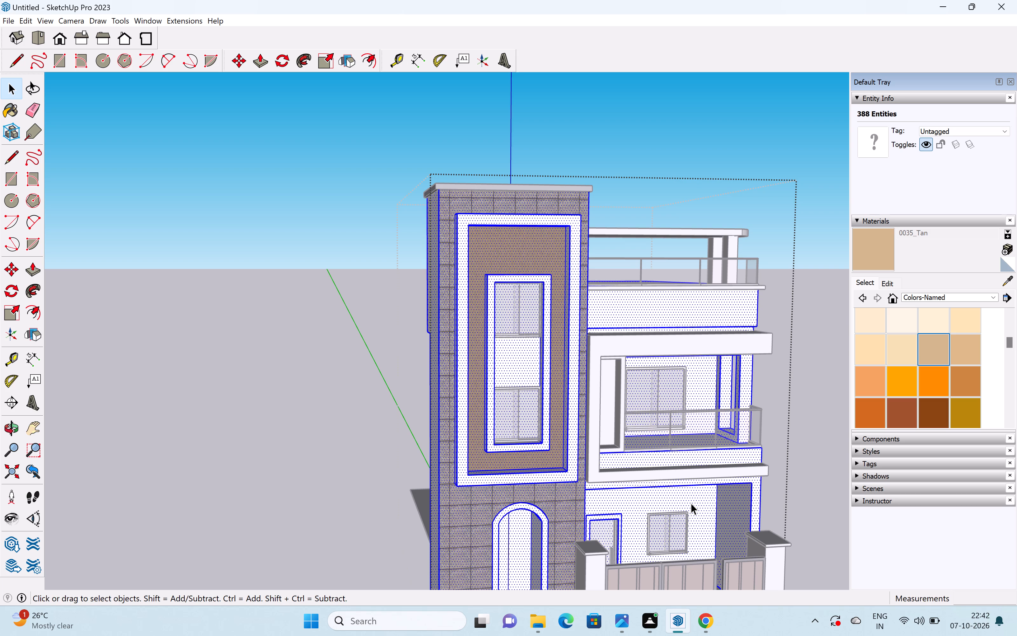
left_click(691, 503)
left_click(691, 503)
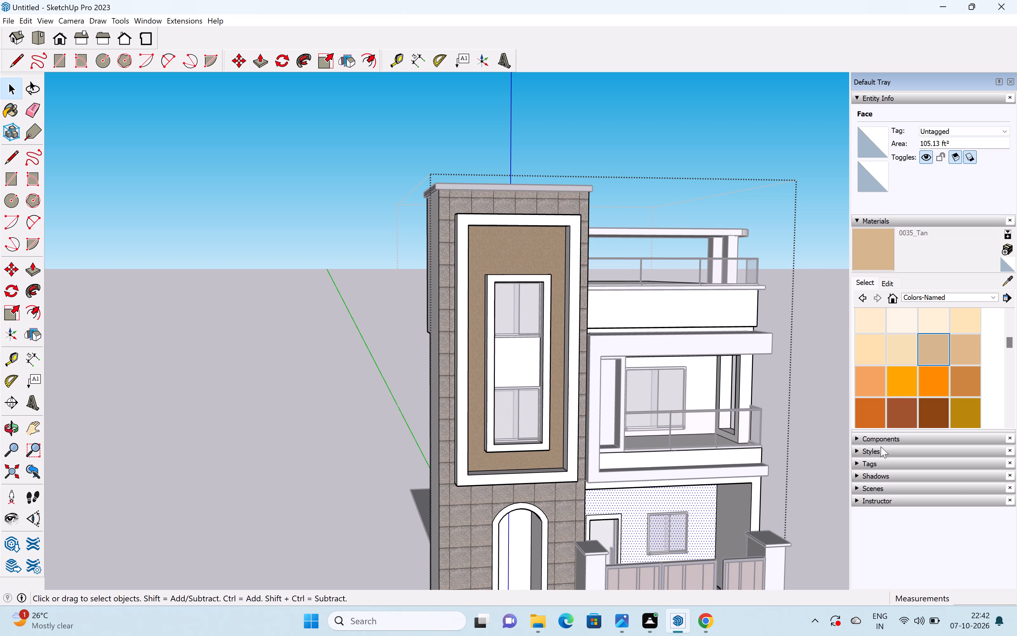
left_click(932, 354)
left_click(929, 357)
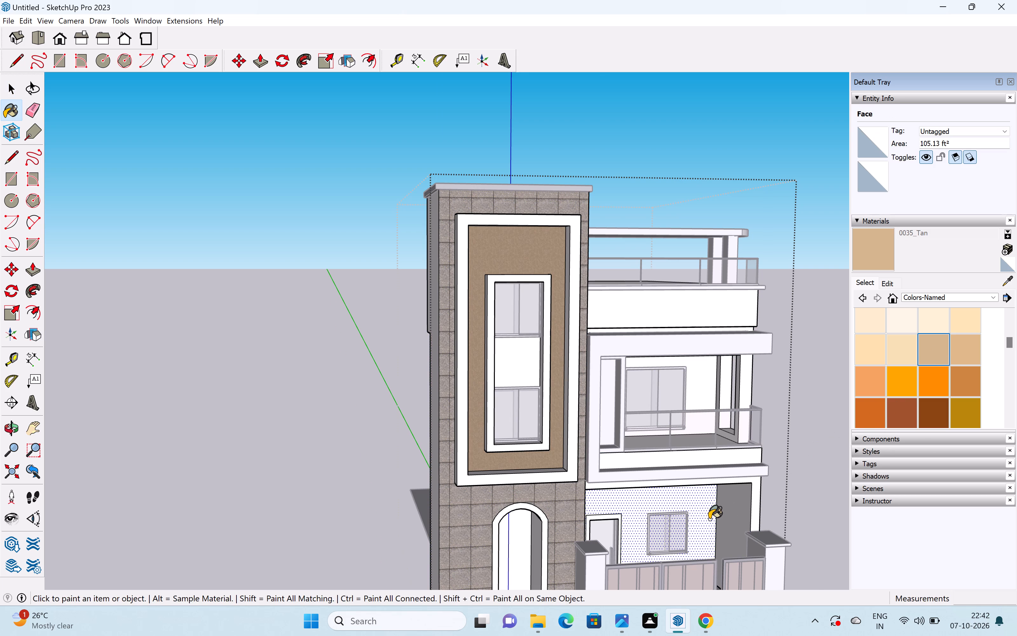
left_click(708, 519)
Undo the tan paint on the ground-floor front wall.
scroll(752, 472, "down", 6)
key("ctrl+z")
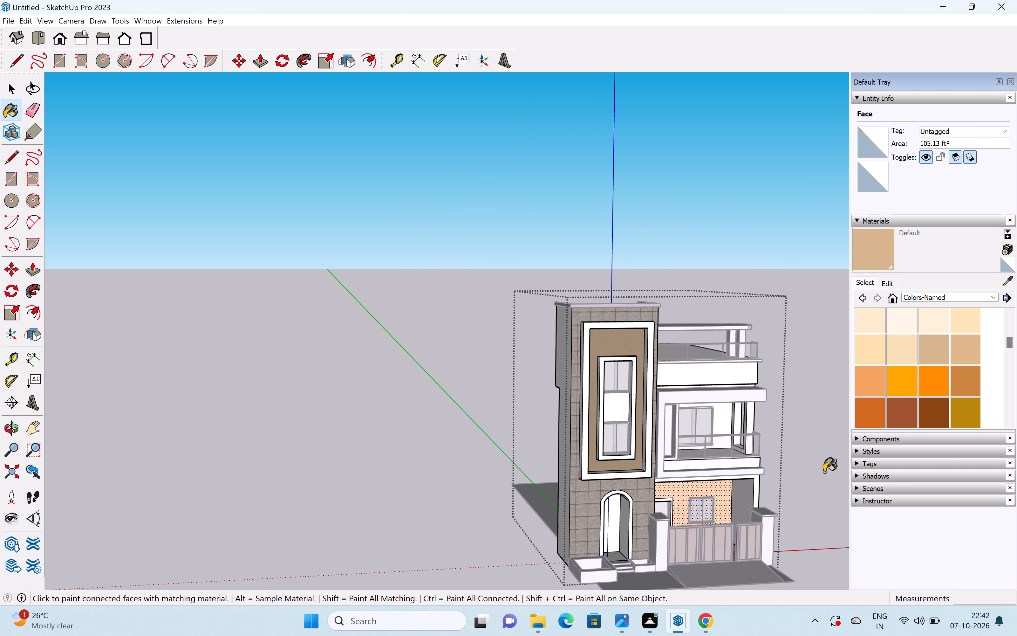
Paint the ground-floor front wall behind the gate with 0031_PapayaWhip from the Colors-Named collection.
scroll(892, 455, "down", 6)
scroll(921, 372, "up", 5)
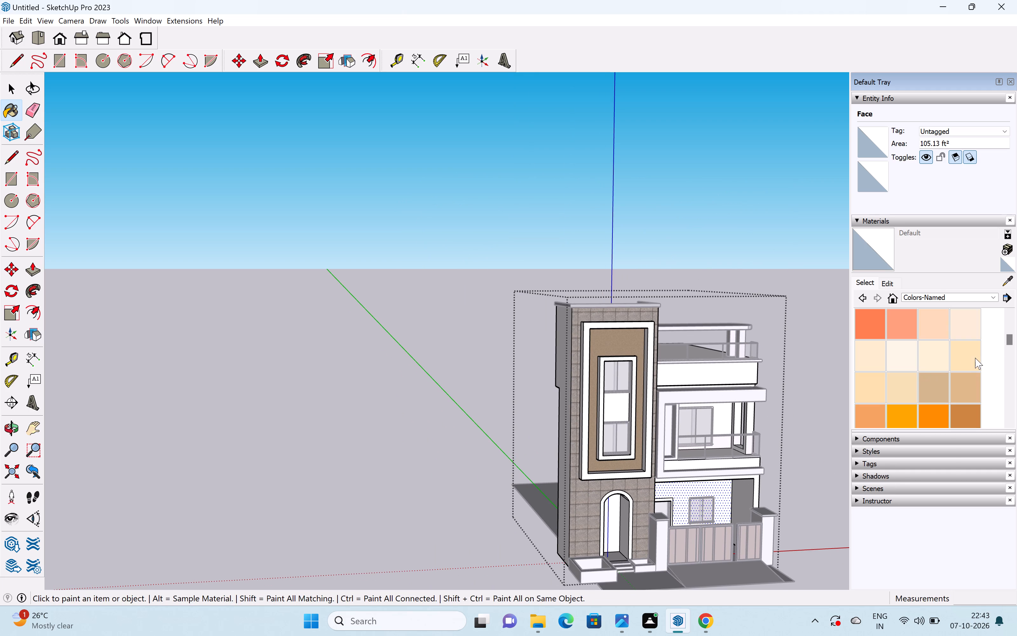
left_click(932, 356)
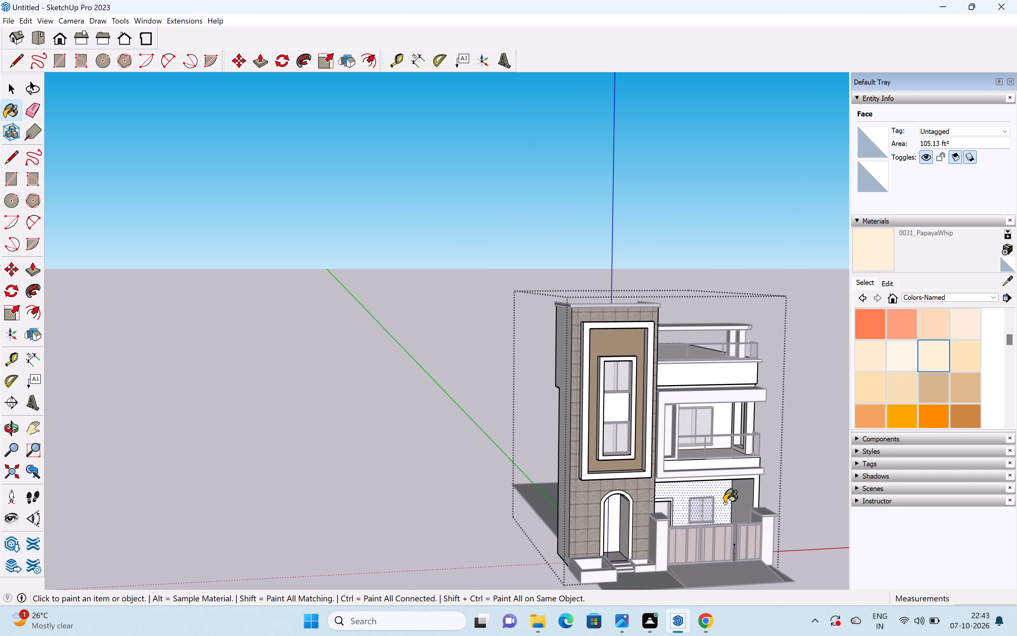
left_click(724, 503)
left_click(721, 503)
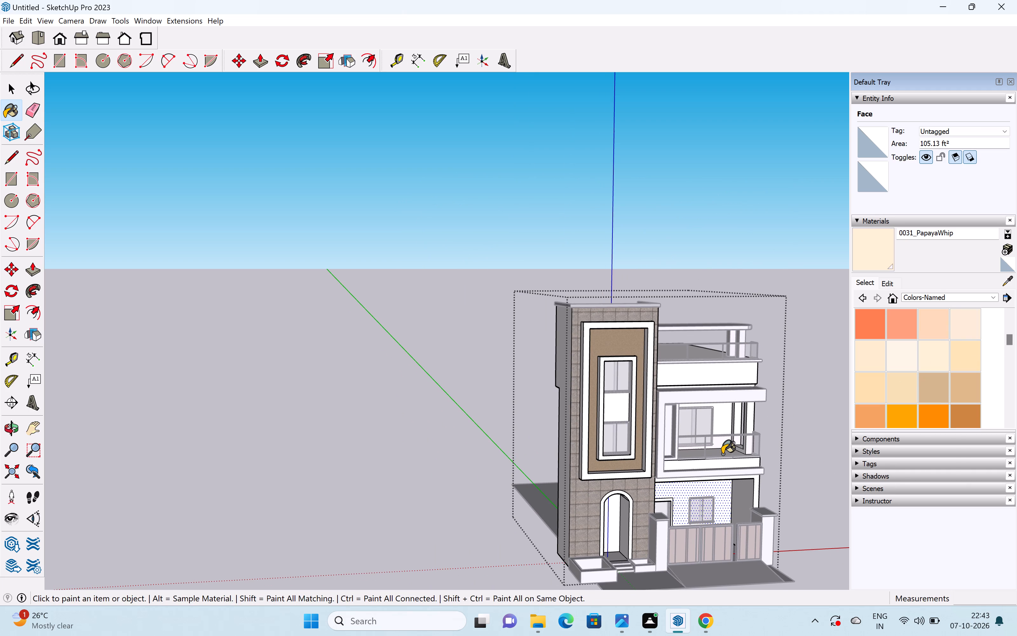
Reapply 0031_PapayaWhip to the ground-floor front wall from a closer view and leave the house group.
middle_click_drag(717, 443, 596, 200, "shift")
left_click_drag(586, 252, 588, 250)
scroll(602, 264, "down", 3)
middle_click_drag(697, 273, 587, 271)
scroll(589, 271, "up", 1)
middle_click_drag(598, 260, 677, 360)
scroll(677, 360, "up", 7, "shift")
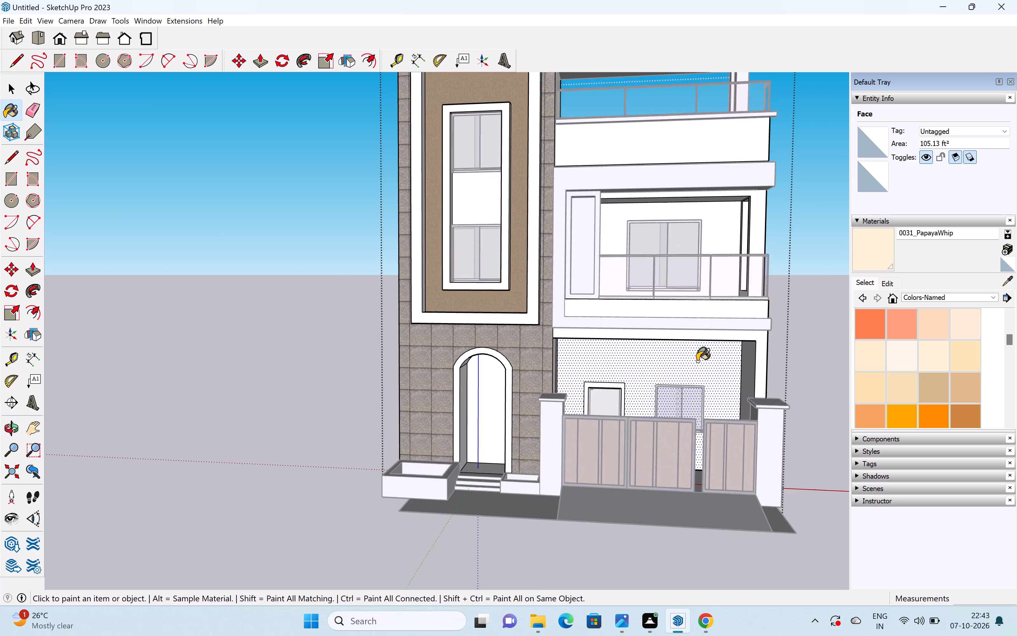
scroll(697, 361, "up", 4, "shift")
left_click(705, 359)
key("space")
left_click(705, 357)
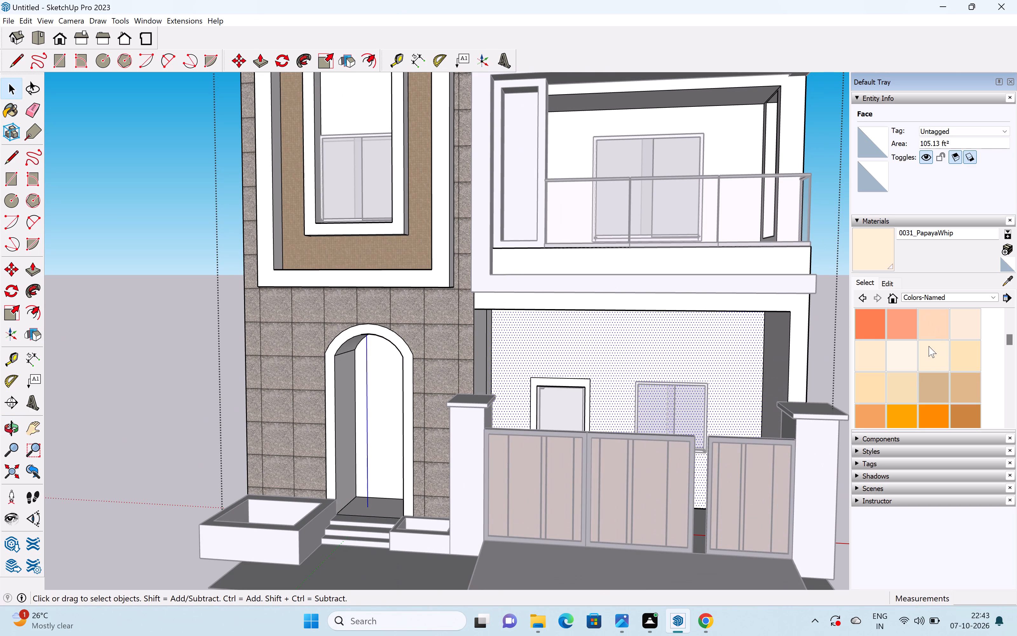
left_click(928, 346)
left_click(724, 342)
key("space")
scroll(723, 340, "down", 10)
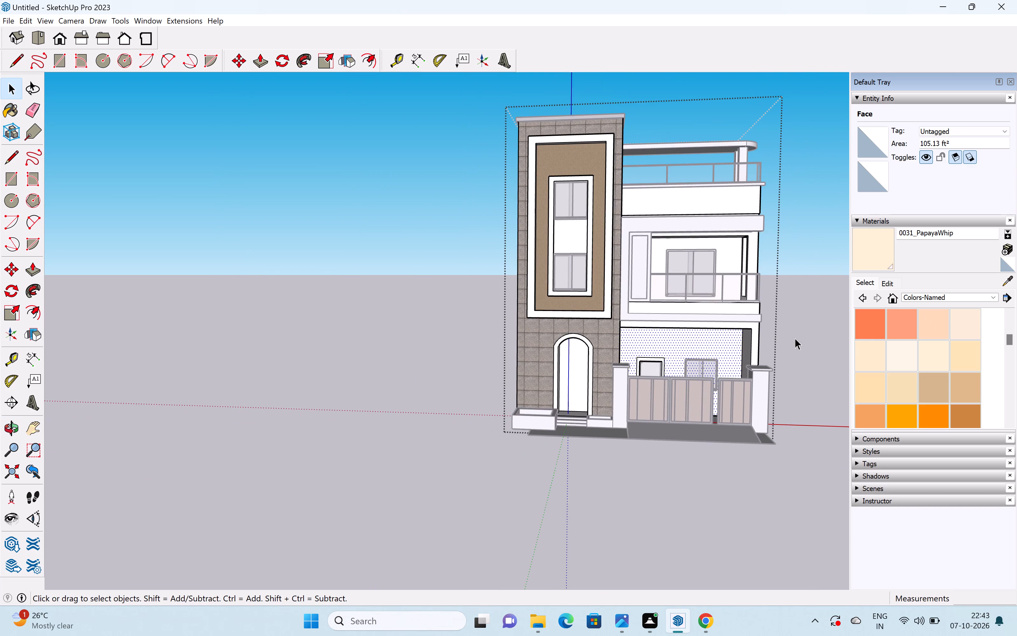
left_click(800, 336)
scroll(731, 340, "up", 13)
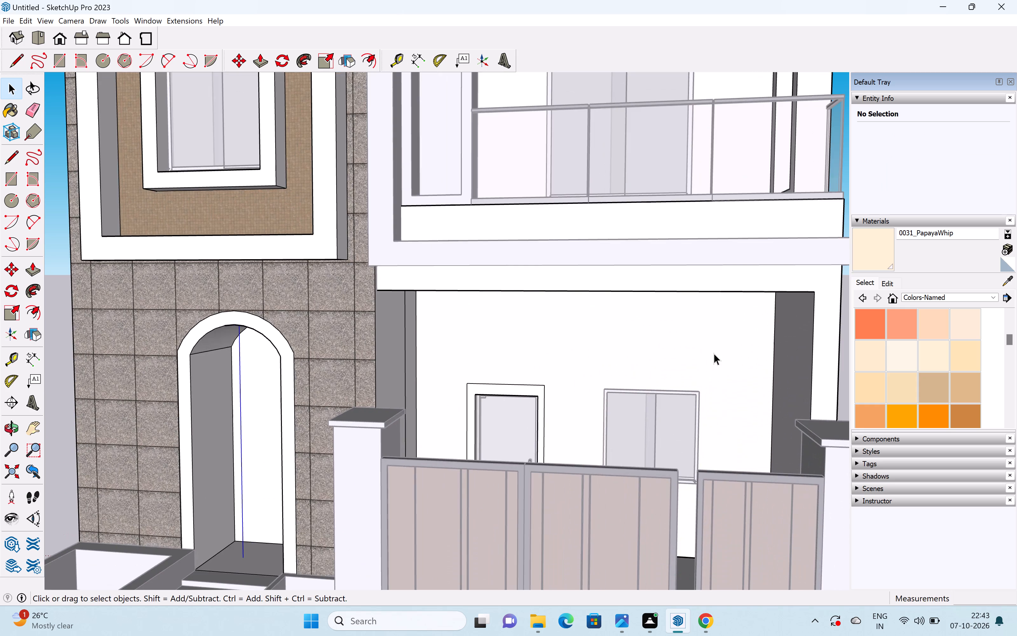
scroll(713, 349, "down", 8)
scroll(684, 350, "down", 4)
middle_click_drag(666, 297, 675, 296)
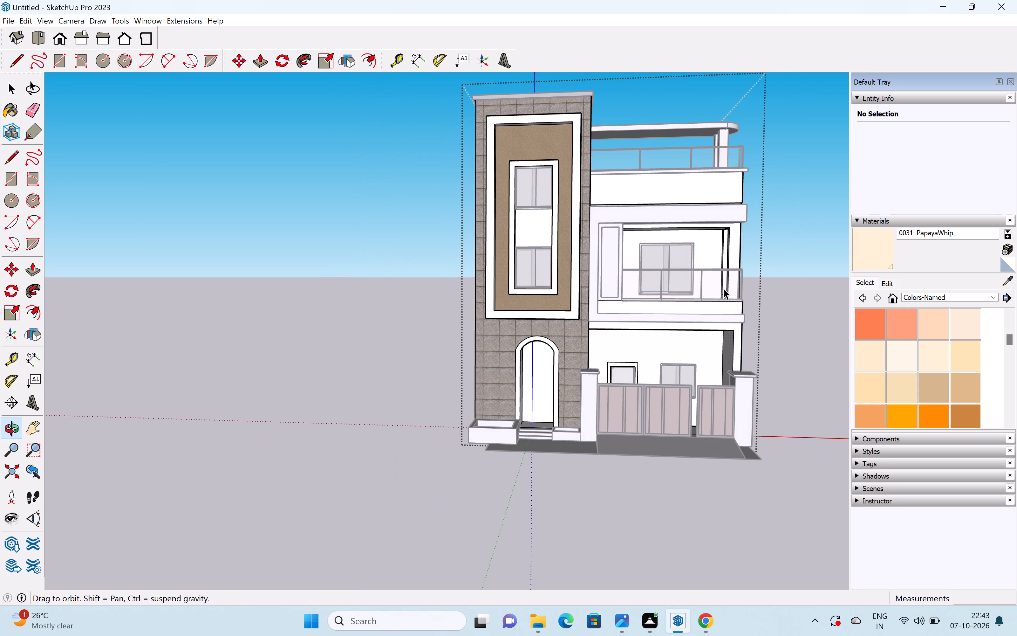
double_click(788, 293)
Examine the painted front elevation and the arched entrance with its planter boxes from near and far.
scroll(671, 251, "down", 3)
middle_click_drag(670, 254, 629, 272)
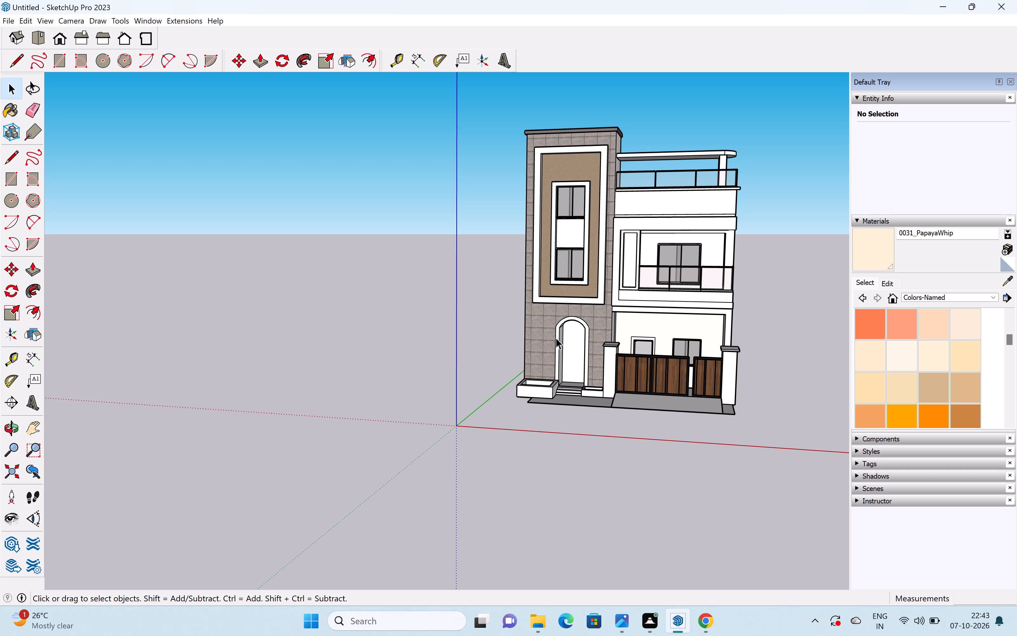
scroll(566, 341, "up", 7)
middle_click_drag(563, 364, 593, 347)
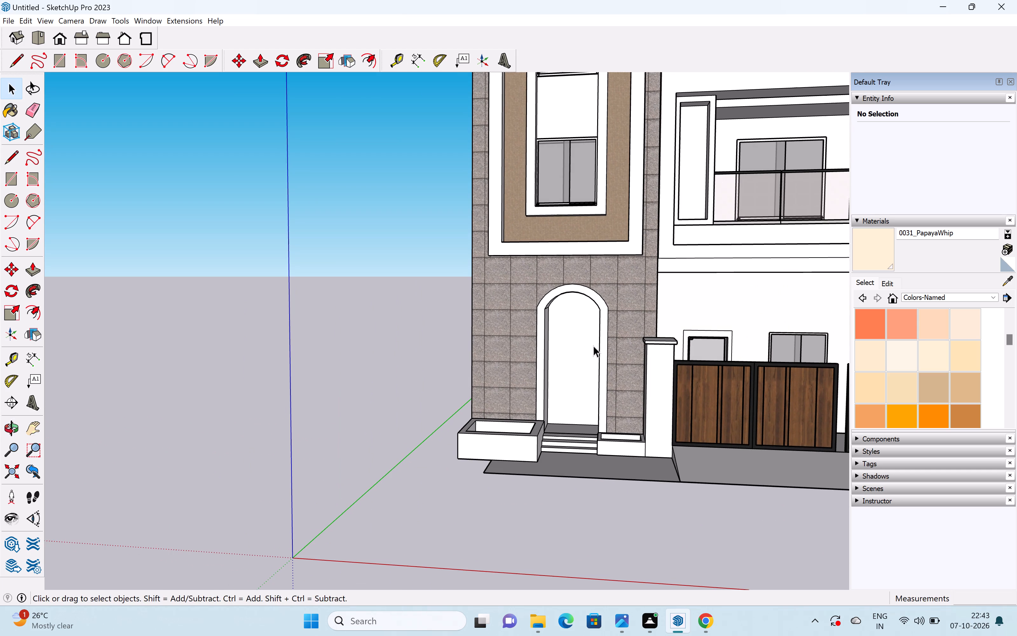
scroll(593, 346, "down", 8)
middle_click_drag(615, 341, 631, 336)
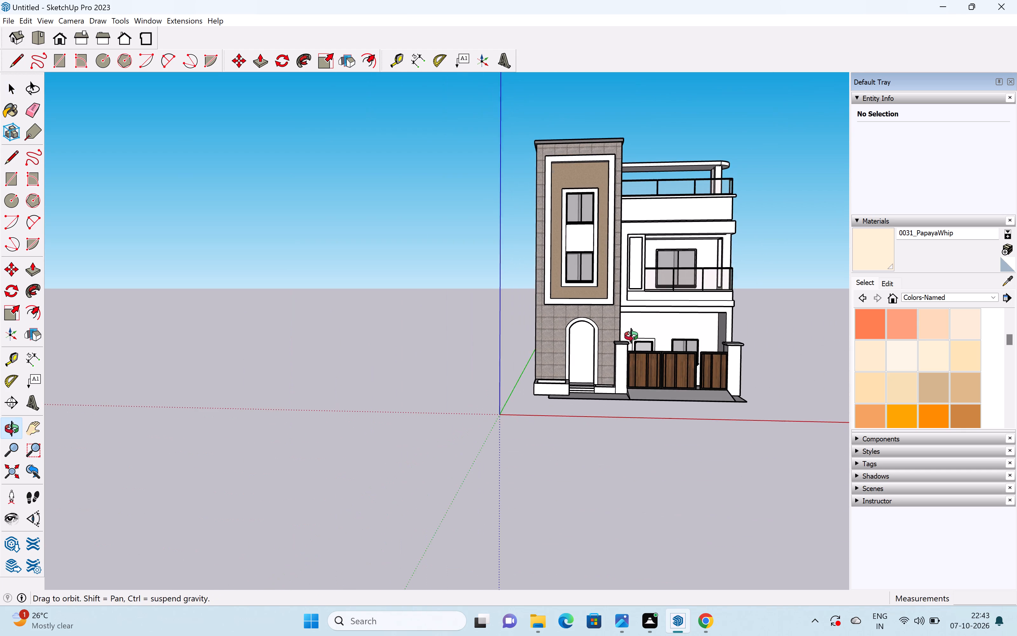
middle_click_drag(631, 336, 663, 356)
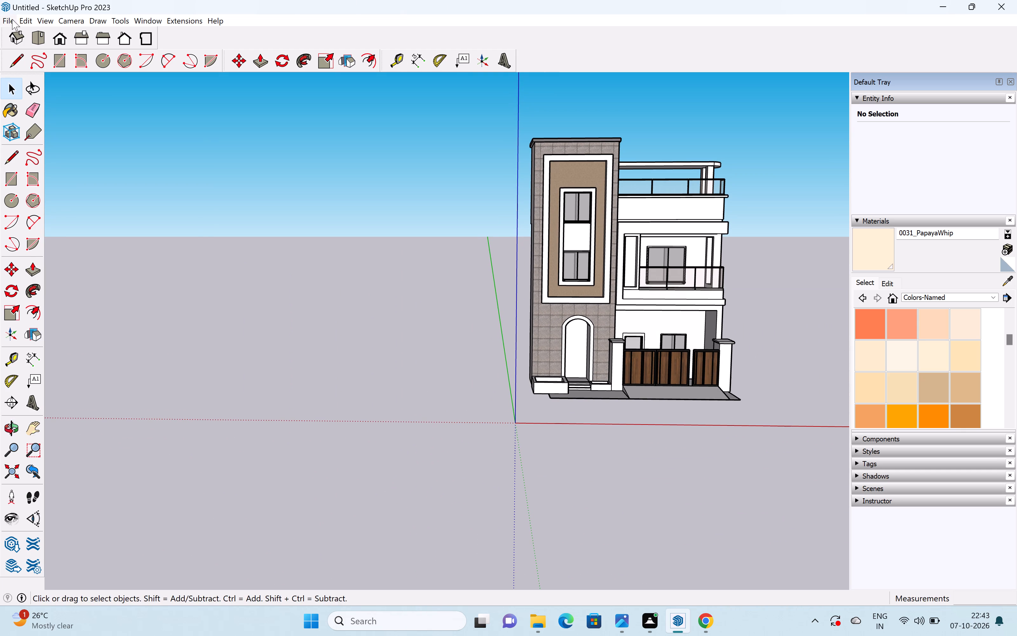
Import the trol component from the Downloads folder, accepting the file version notice.
left_click(9, 20)
left_click(64, 202)
scroll(449, 258, "down", 5)
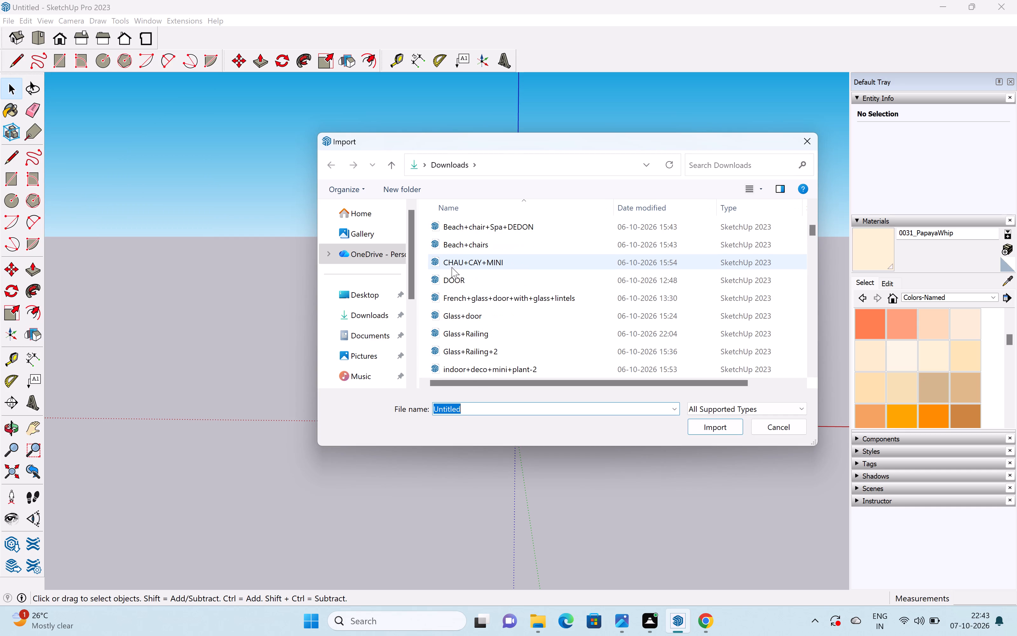
scroll(476, 321, "down", 4)
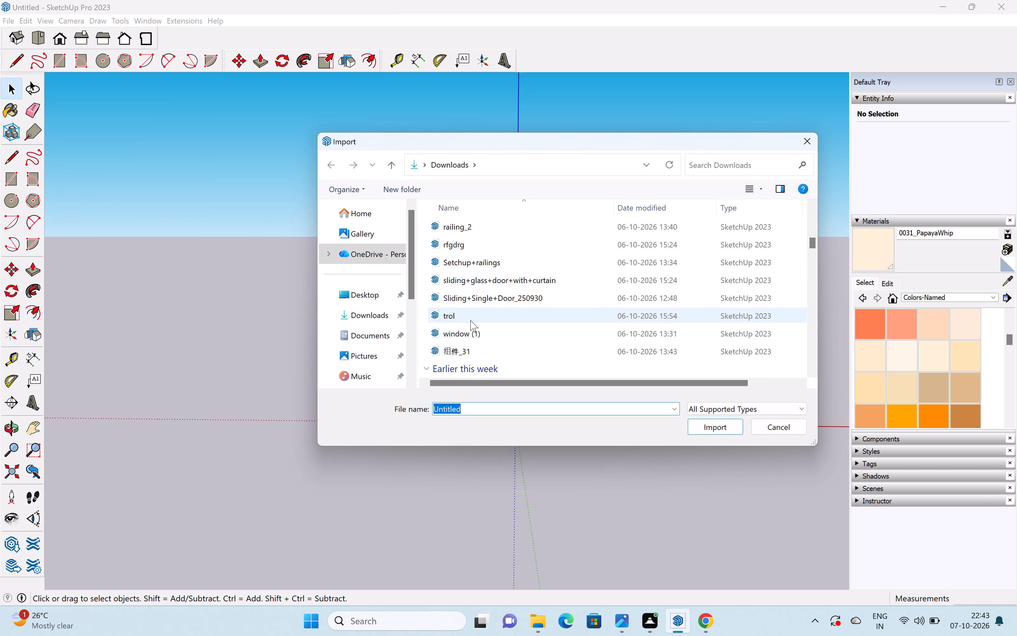
left_click(470, 320)
left_click(702, 425)
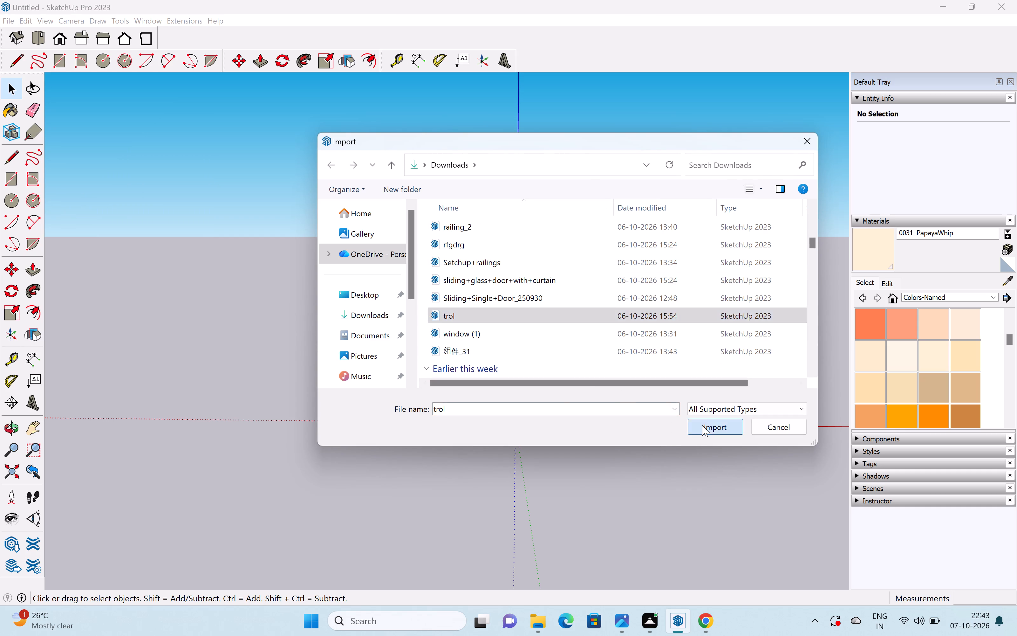
scroll(563, 367, "up", 2)
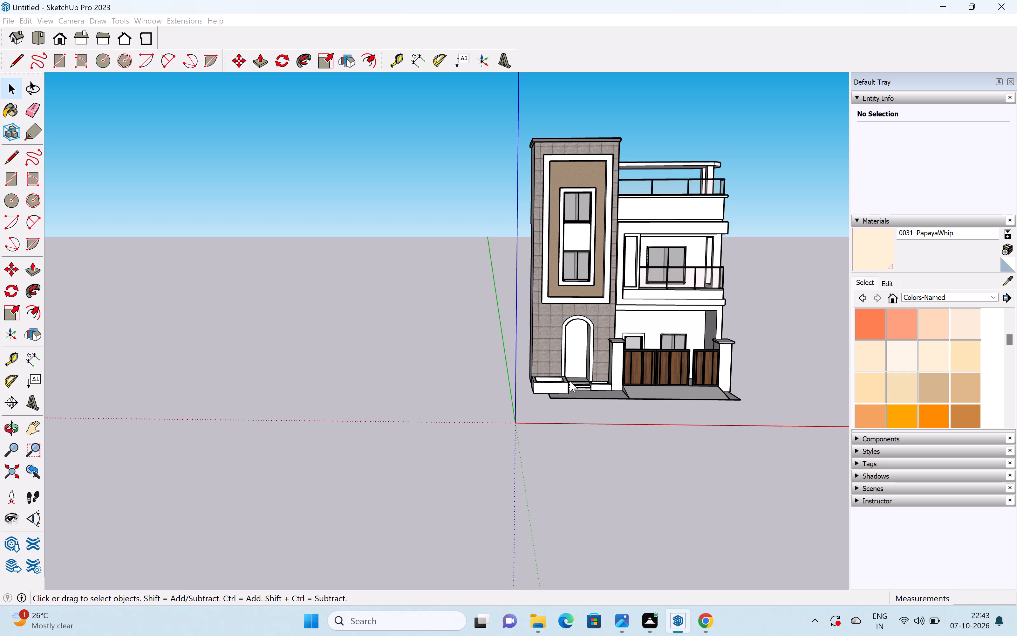
scroll(570, 381, "up", 2)
middle_click_drag(562, 377, 445, 412)
scroll(574, 381, "up", 5)
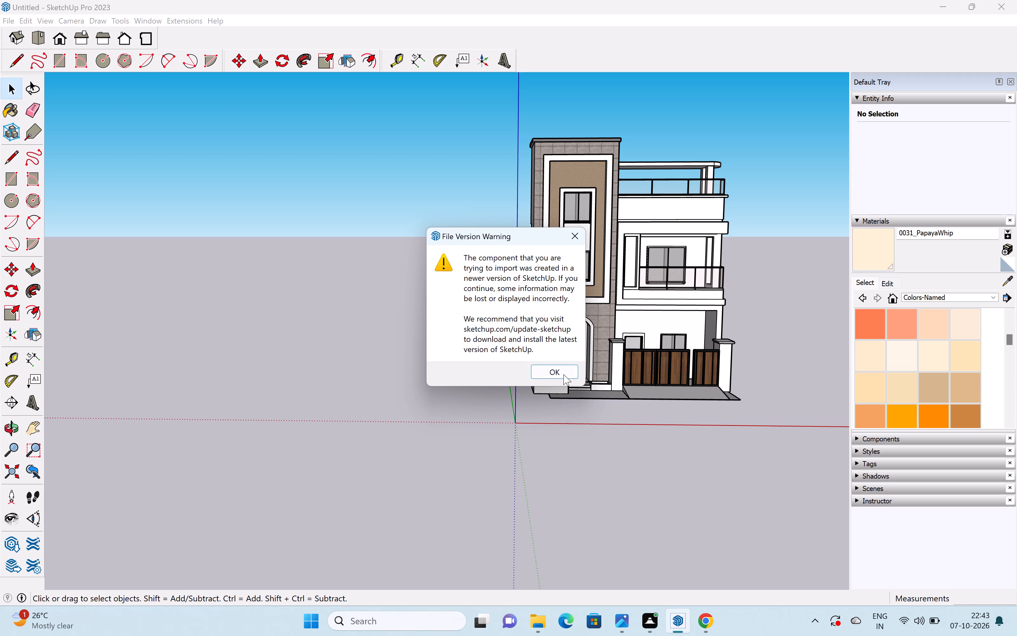
left_click(563, 374)
Place the trol component on the paving in front of the entrance steps, beside the smaller planter.
middle_click_drag(546, 397, 371, 447)
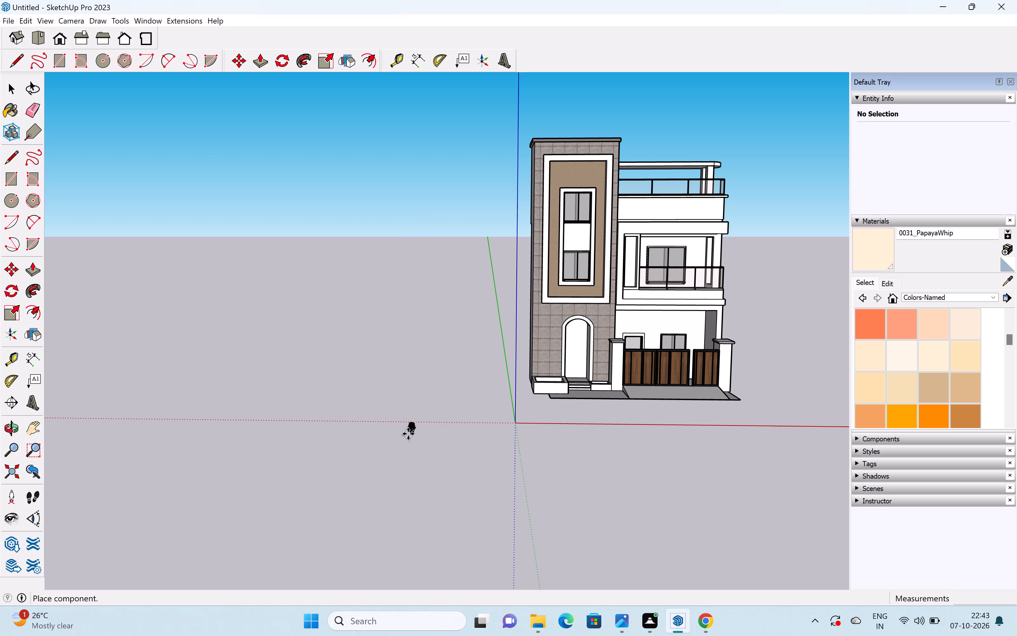
scroll(526, 392, "up", 14)
scroll(557, 377, "up", 6)
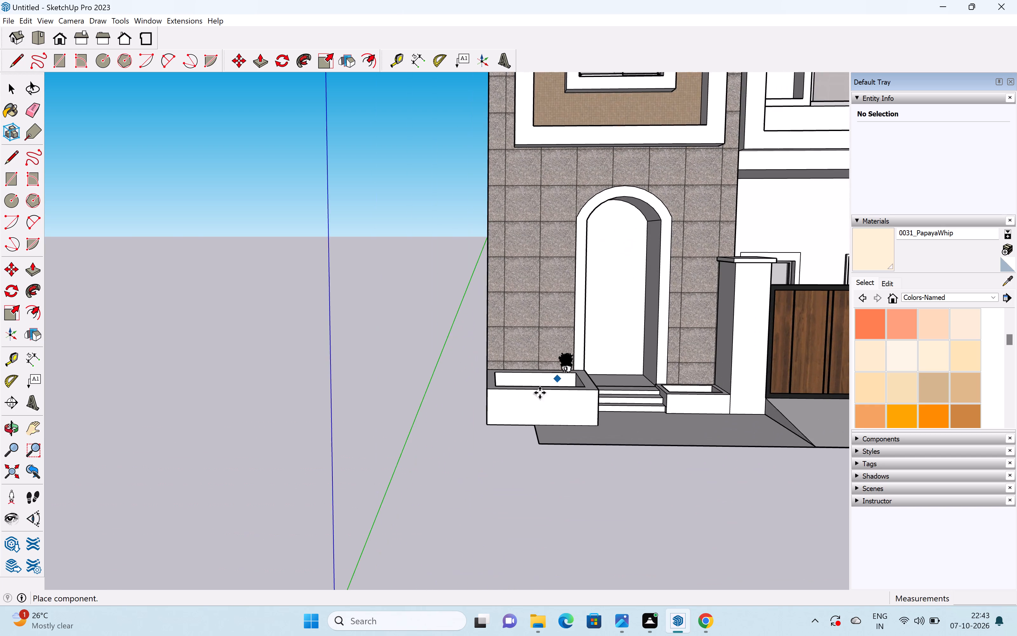
scroll(518, 405, "up", 13)
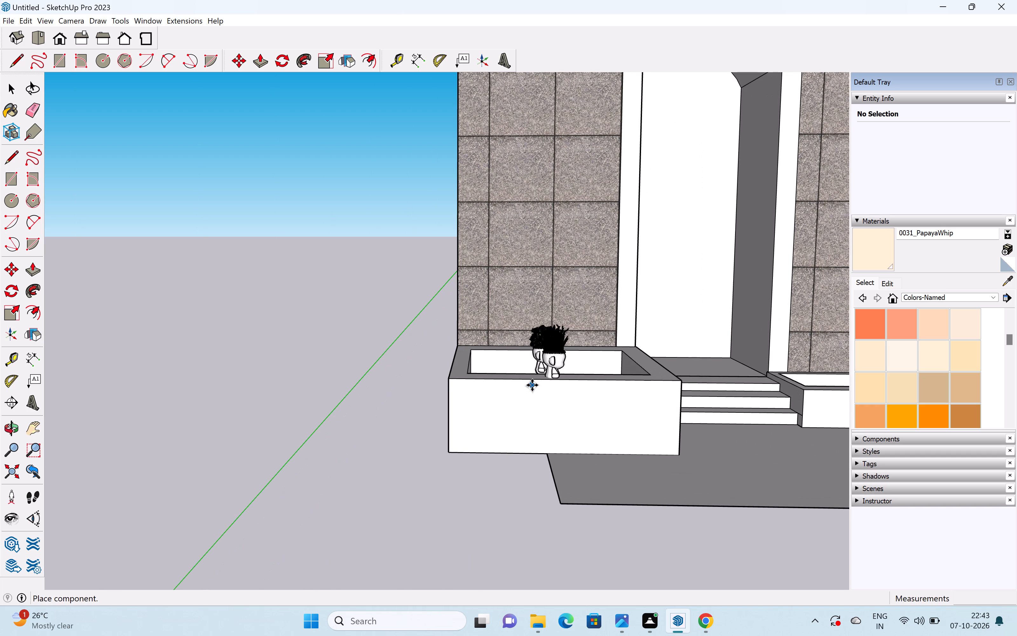
middle_click_drag(600, 390, 363, 399, "shift")
scroll(555, 390, "up", 1, "shift")
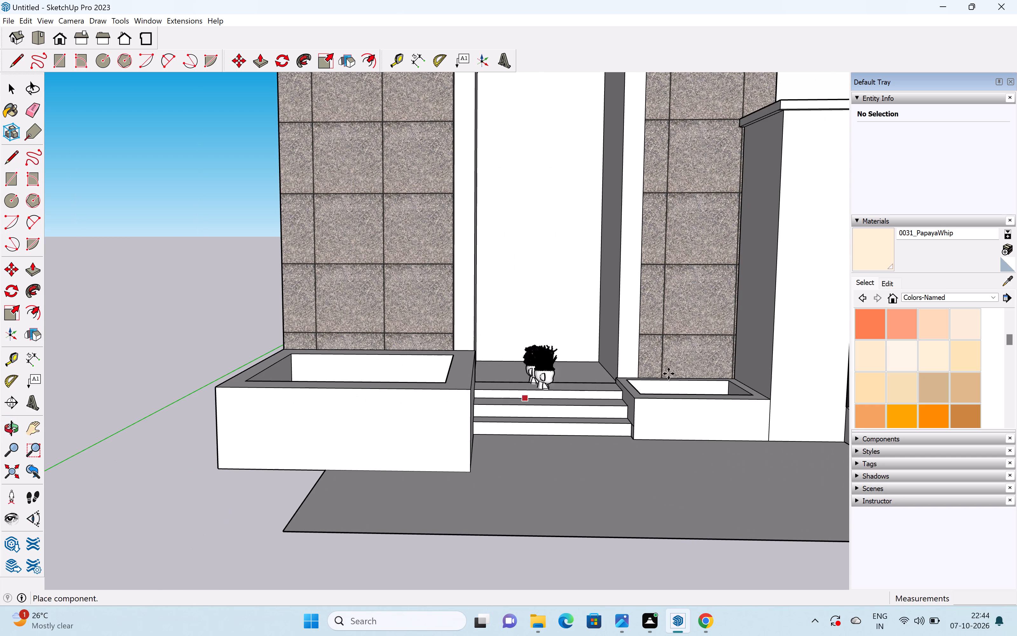
scroll(679, 374, "up", 2)
scroll(591, 466, "down", 5)
left_click(569, 503)
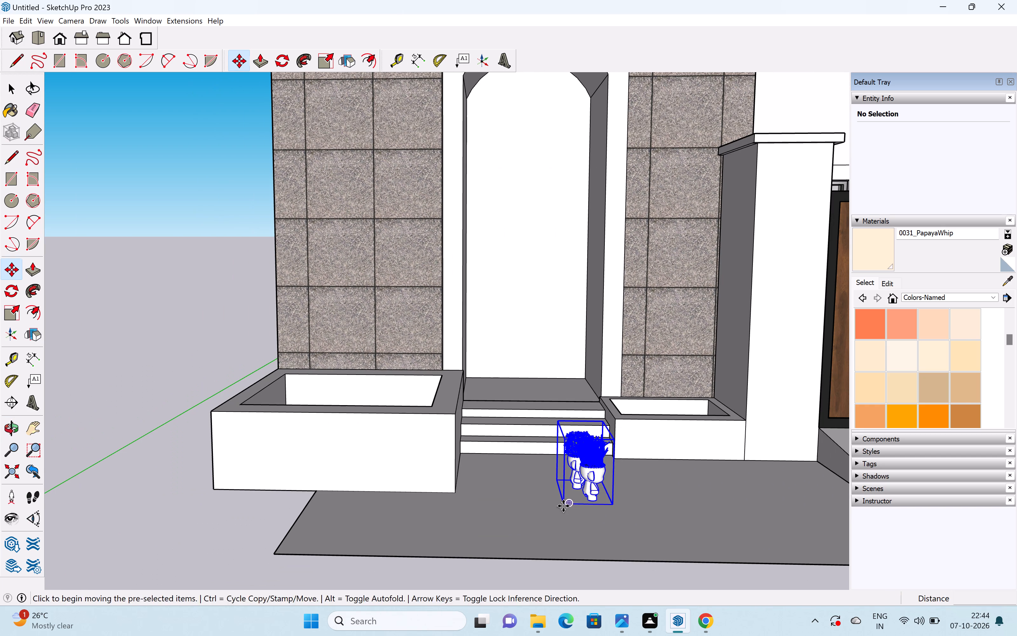
Rotate the trol component 90 degrees on the paving so its two potted figures face the front.
key("space")
key("q")
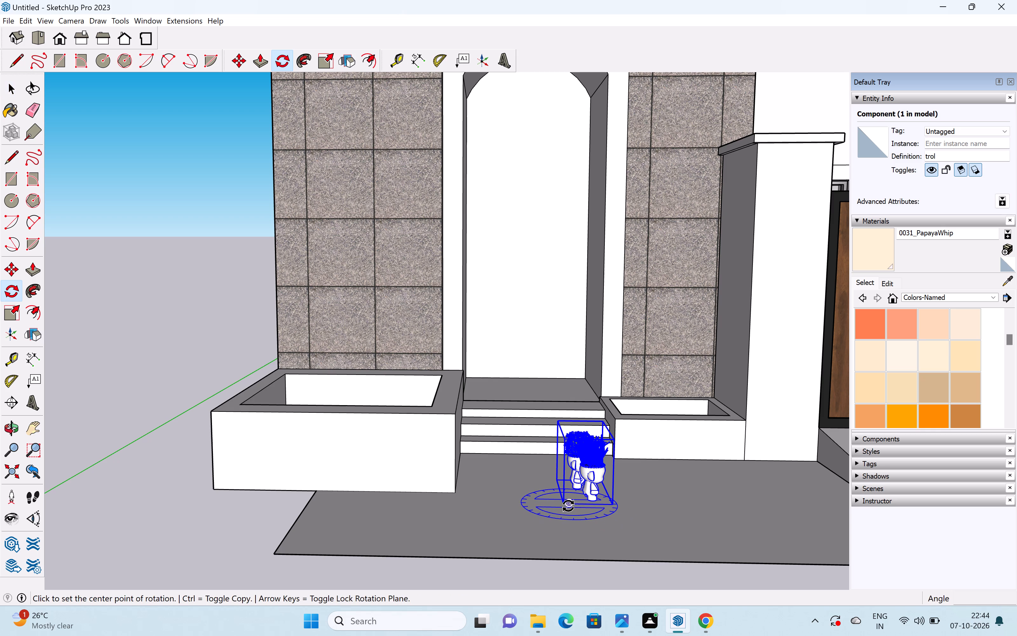
left_click(567, 505)
left_click(690, 506)
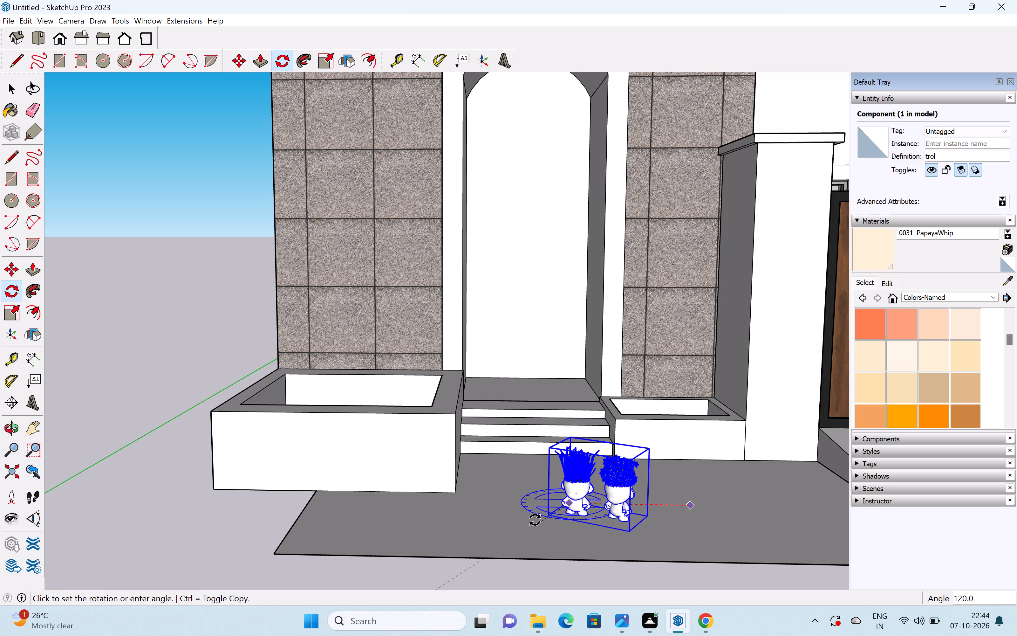
left_click(579, 529)
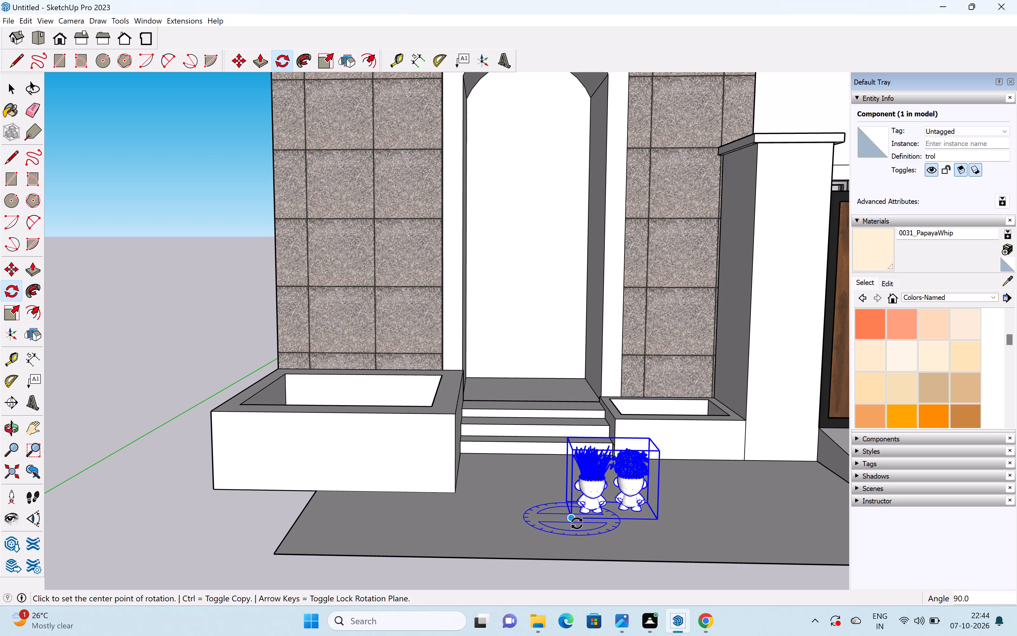
Scale the trol component to 2.00 times its height and about 1.12 times its width.
key("space")
key("s")
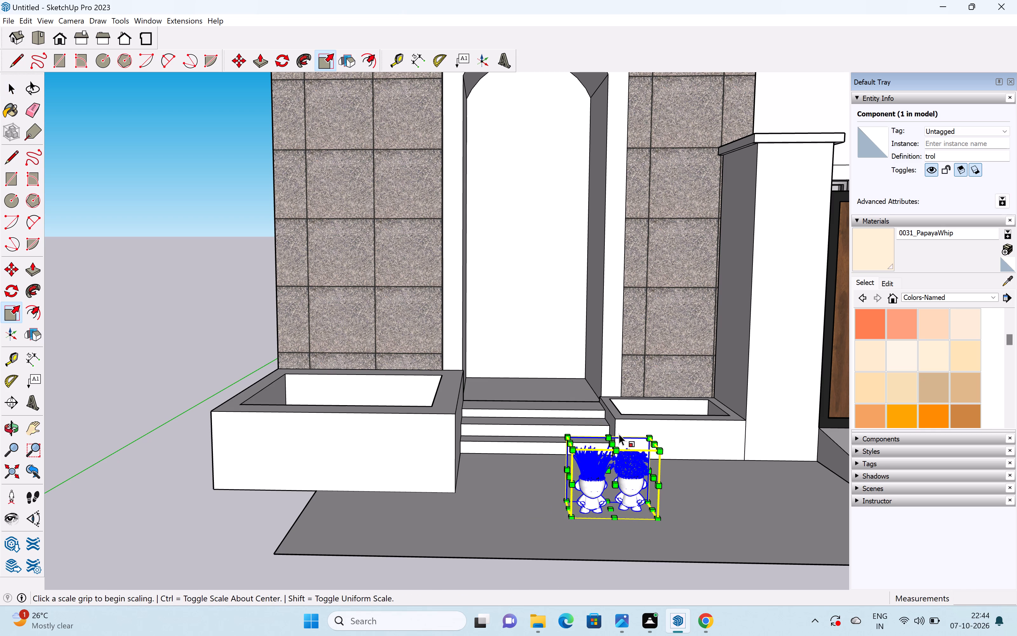
left_click_drag(609, 443, 611, 385)
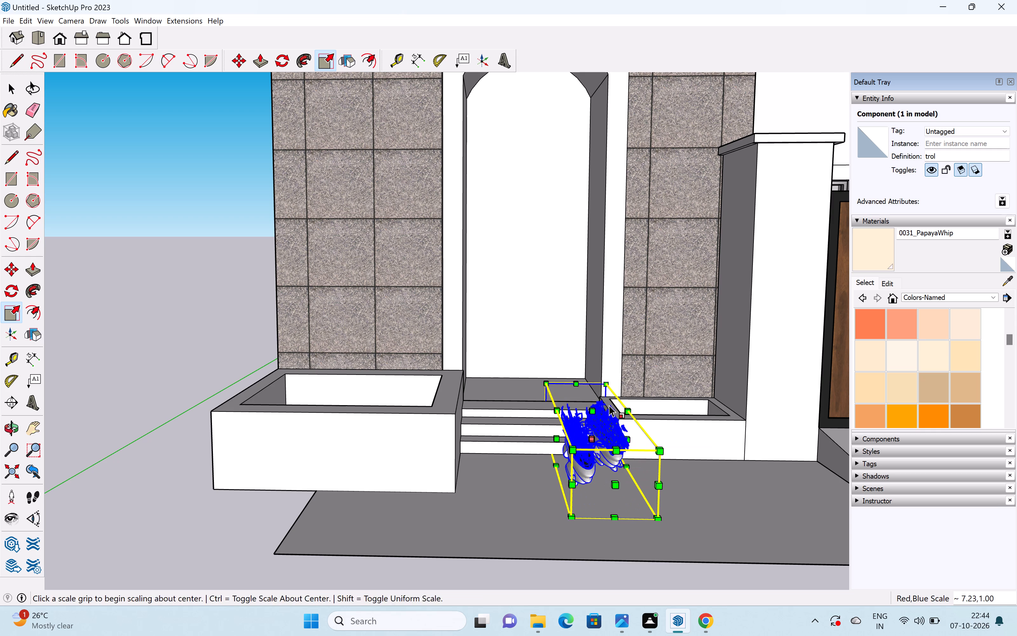
key("ctrl+z")
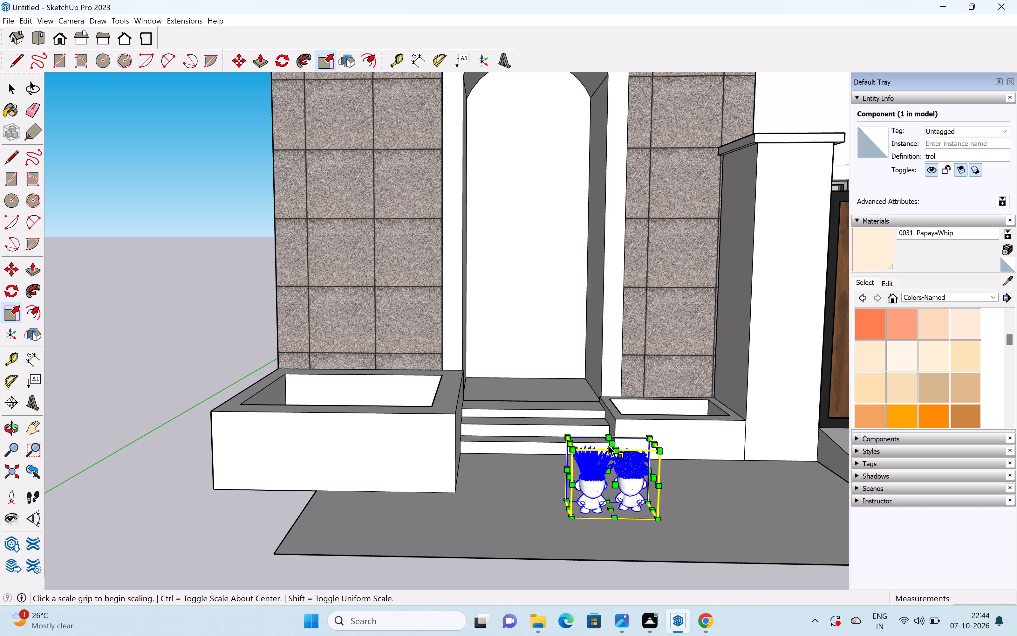
left_click_drag(610, 445, 623, 378)
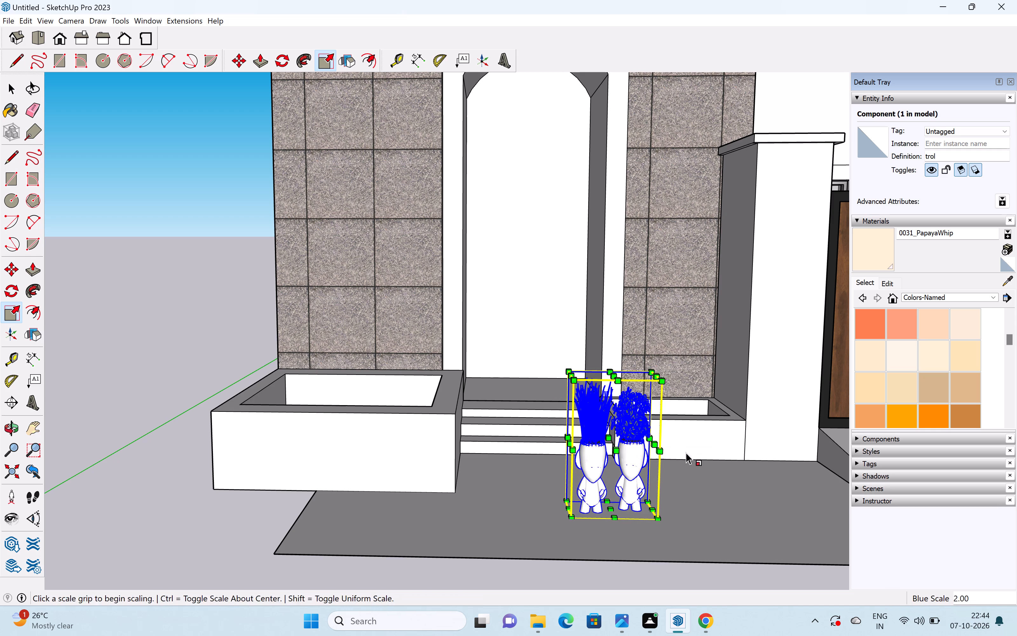
middle_click_drag(683, 452, 496, 472)
left_click_drag(484, 479, 495, 487)
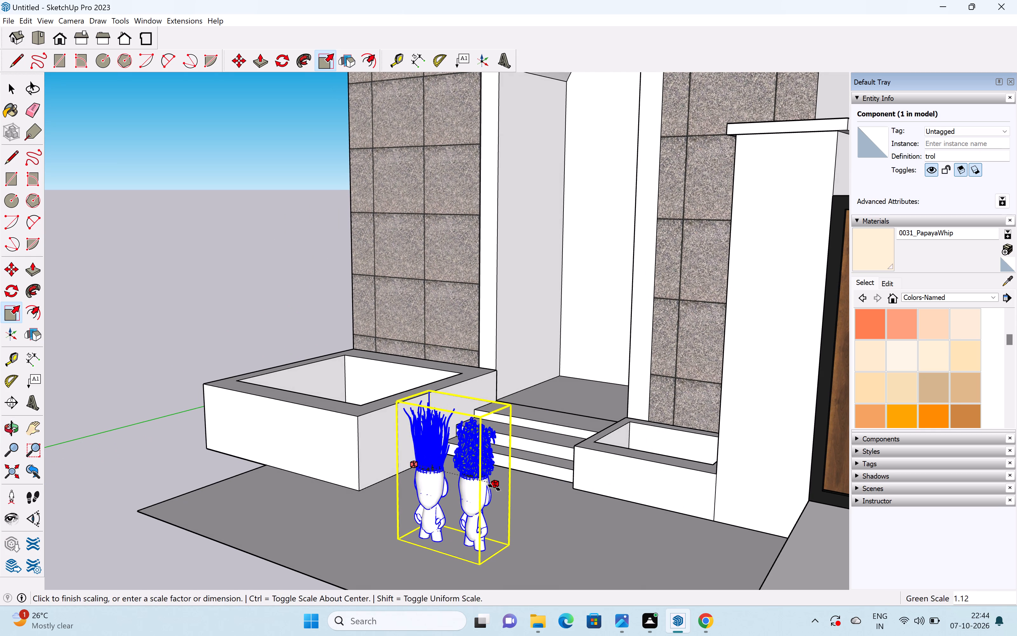
Move the trol component from the paving onto the floor inside the smaller planter box beside the entrance steps.
key("space")
key("m")
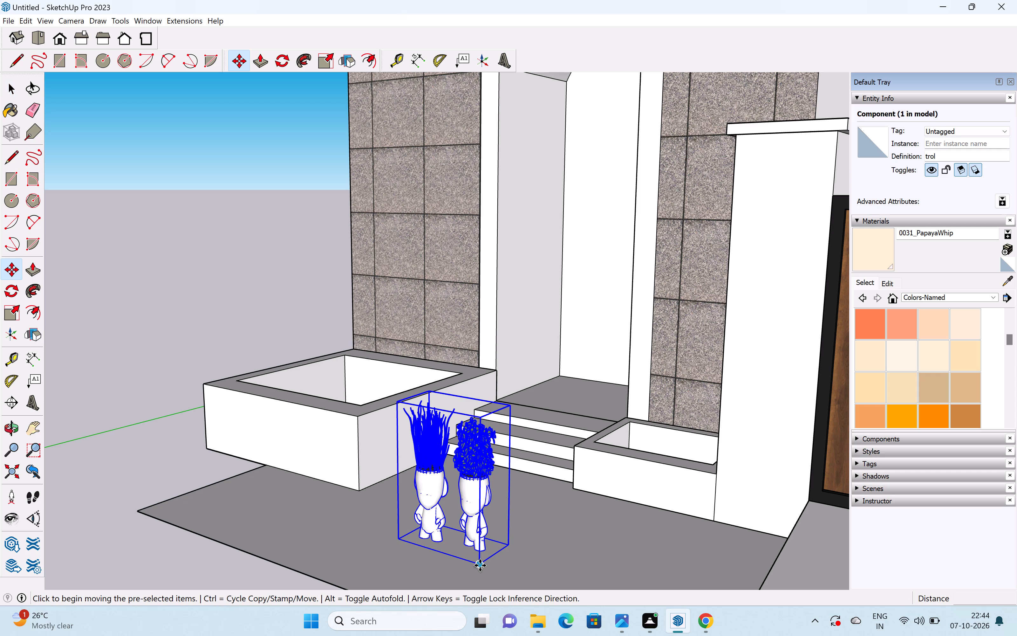
left_click_drag(480, 565, 480, 562)
scroll(673, 449, "up", 4)
middle_click_drag(677, 457, 660, 515)
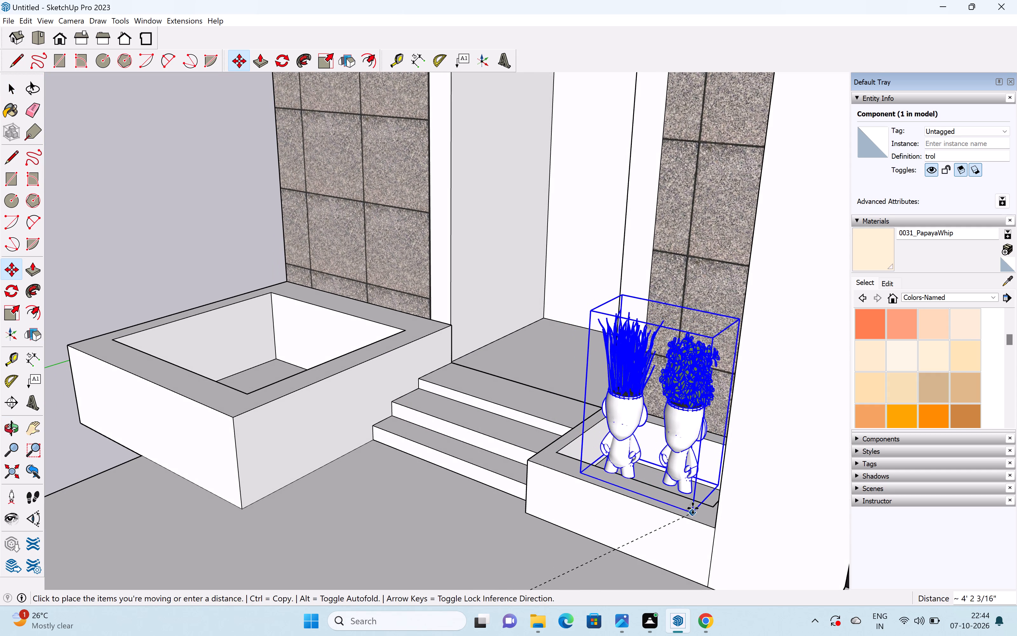
middle_click_drag(692, 504, 656, 554)
scroll(656, 554, "up", 1)
scroll(654, 519, "up", 13)
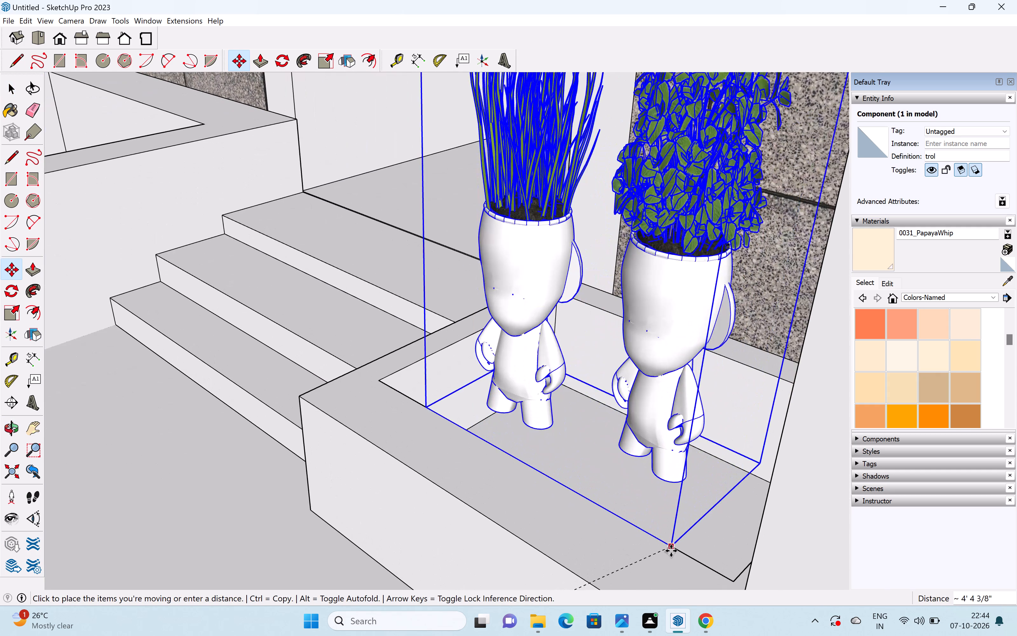
scroll(667, 548, "up", 1)
middle_click_drag(667, 548, 923, 440)
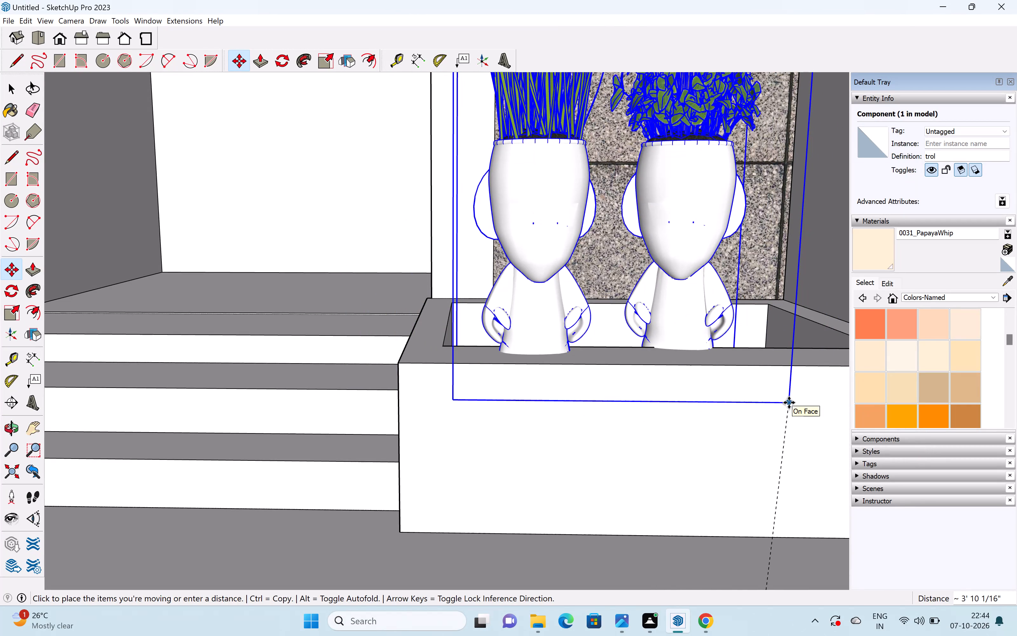
middle_click_drag(786, 401, 720, 489, "shift")
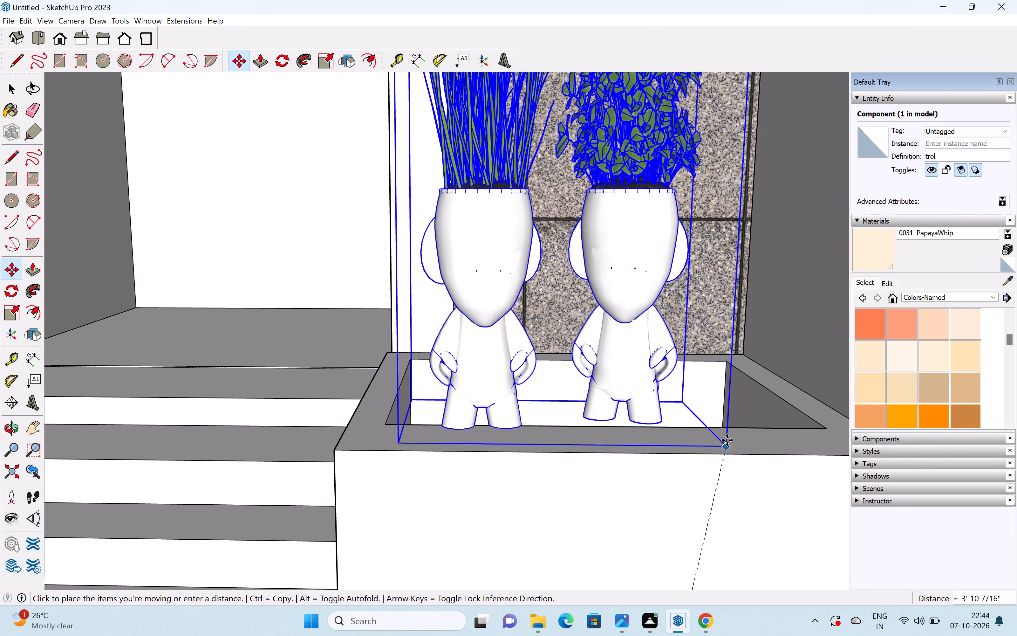
middle_click_drag(727, 439, 472, 517)
scroll(520, 510, "up", 14)
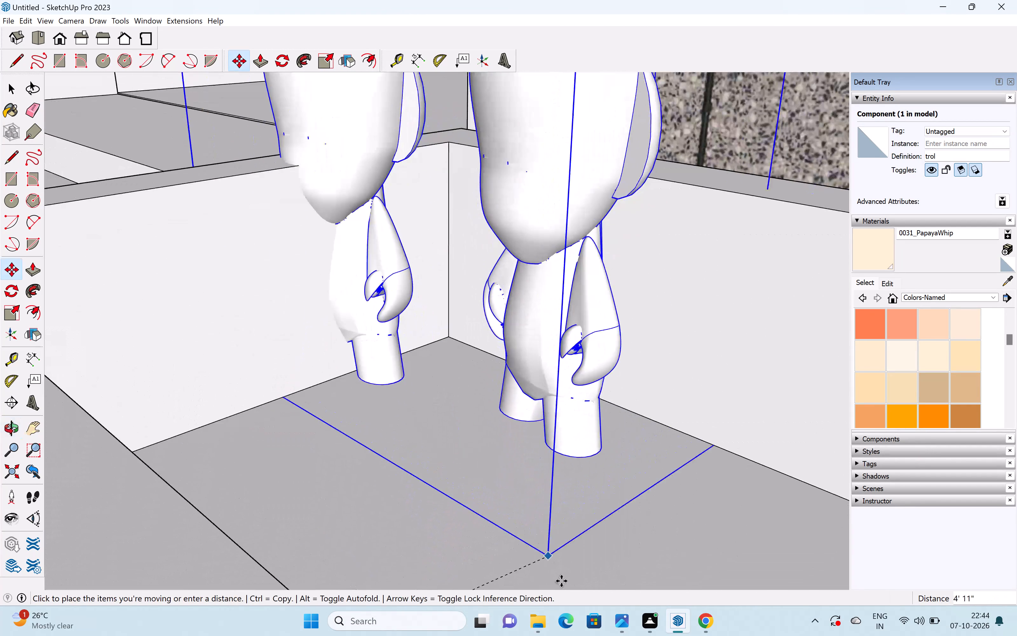
scroll(605, 562, "down", 3)
middle_click_drag(605, 560, 554, 496, "shift")
left_click(602, 584)
scroll(574, 474, "down", 8)
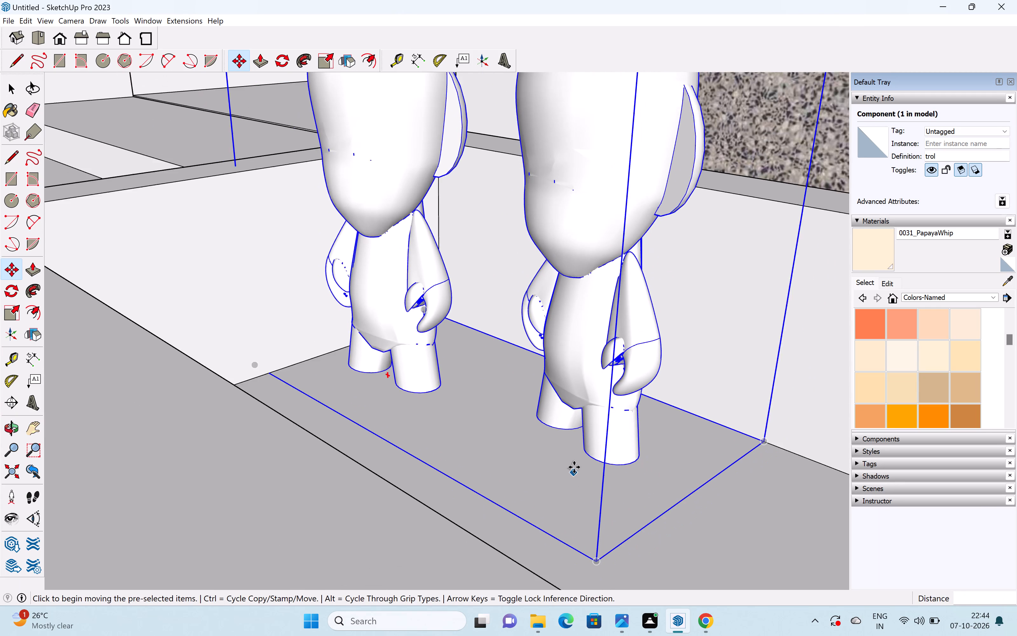
scroll(567, 454, "down", 7)
key("space")
Examine how the trol pots sit in the smaller planter box from low and raised front views.
middle_click_drag(502, 445, 711, 294)
scroll(710, 308, "down", 4)
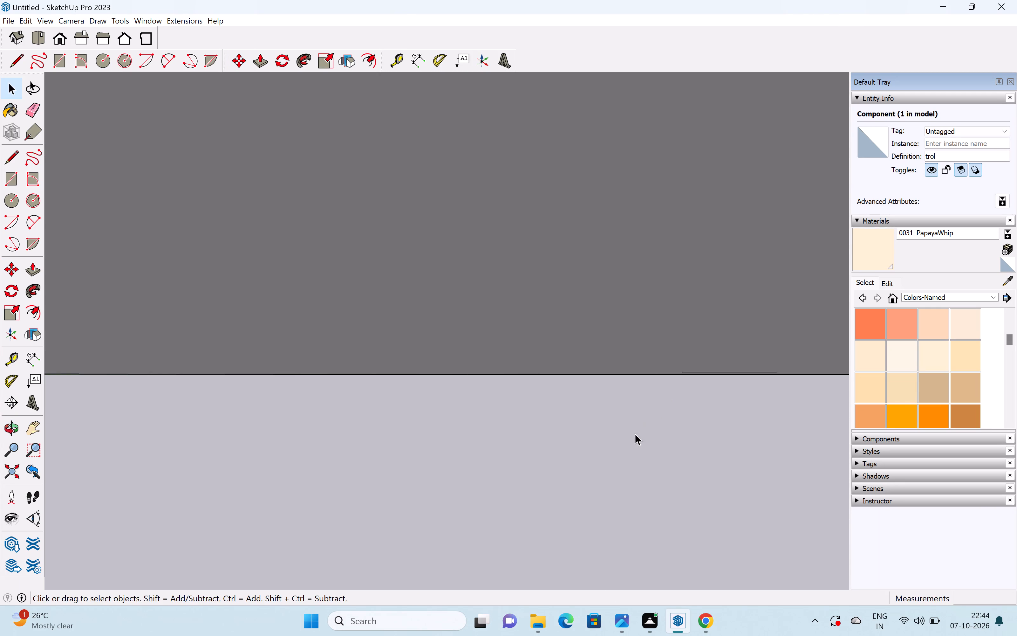
scroll(613, 430, "down", 7)
scroll(578, 384, "down", 7)
left_click(552, 501)
middle_click_drag(578, 392, 569, 502)
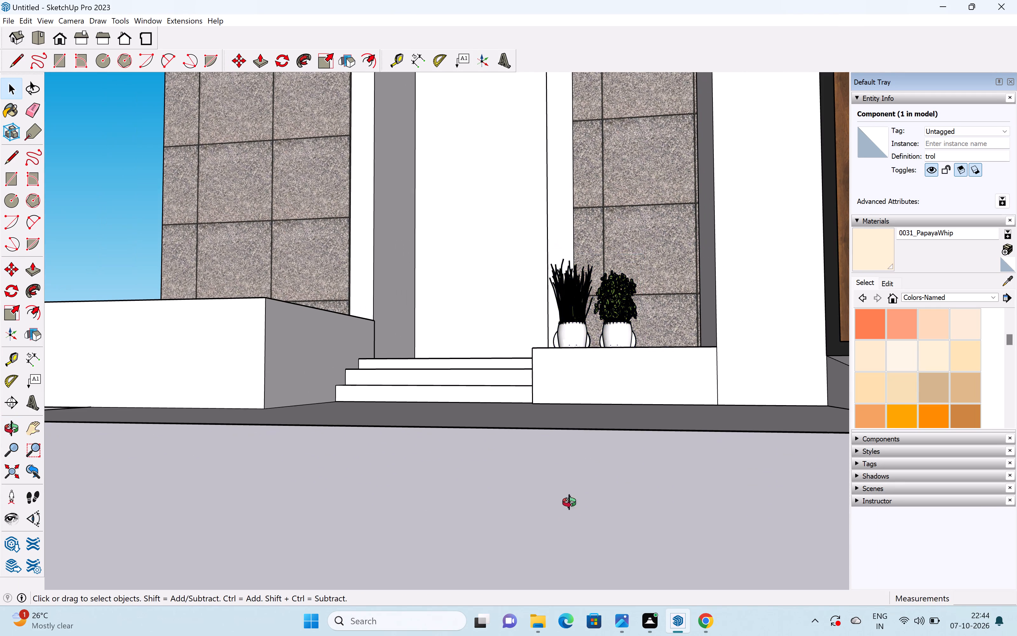
middle_click_drag(569, 502, 579, 545)
scroll(586, 333, "up", 6)
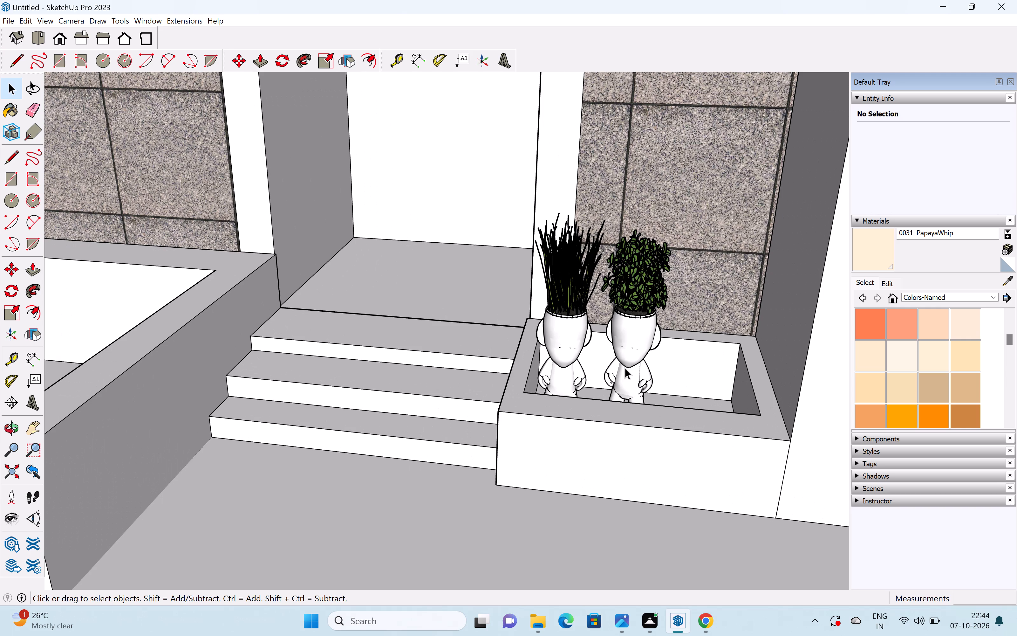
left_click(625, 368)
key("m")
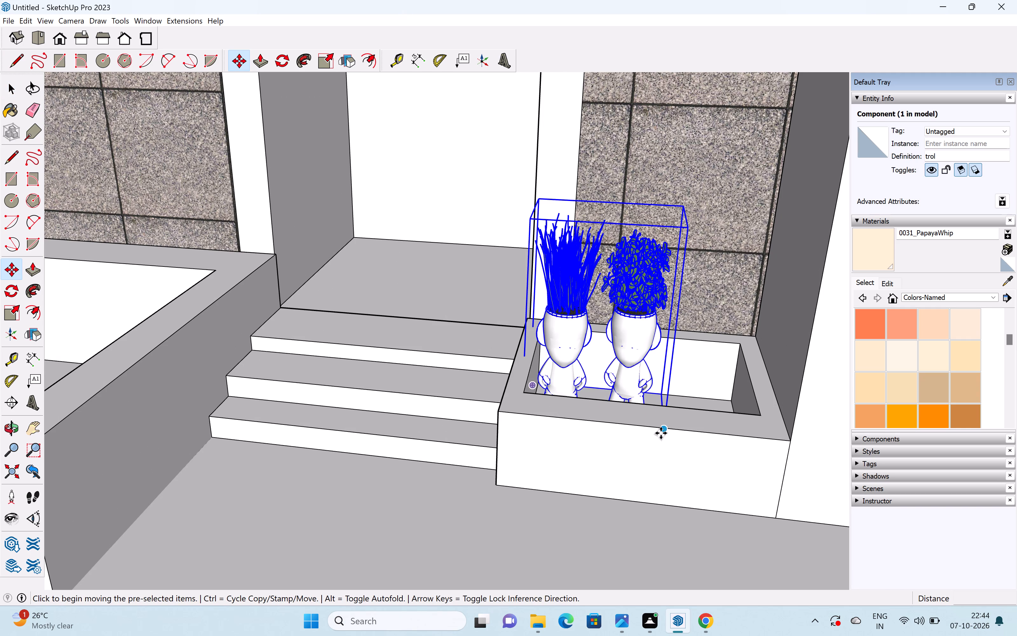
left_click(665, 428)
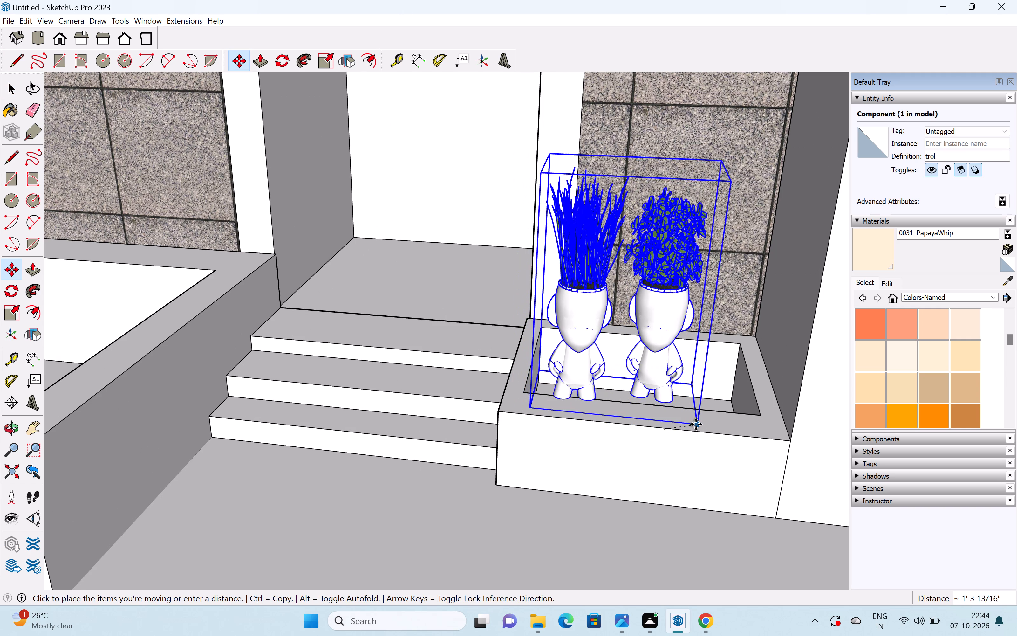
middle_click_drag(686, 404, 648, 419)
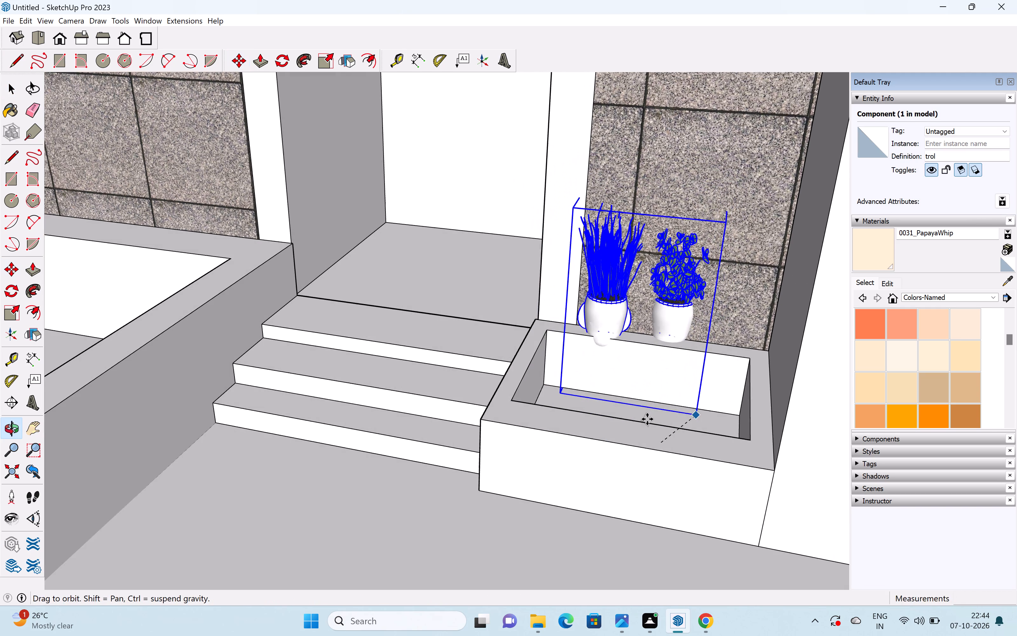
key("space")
Shift the trol component about 3 1/2 inches along the smaller planter's length, away from the entrance steps.
middle_click_drag(645, 404, 486, 435)
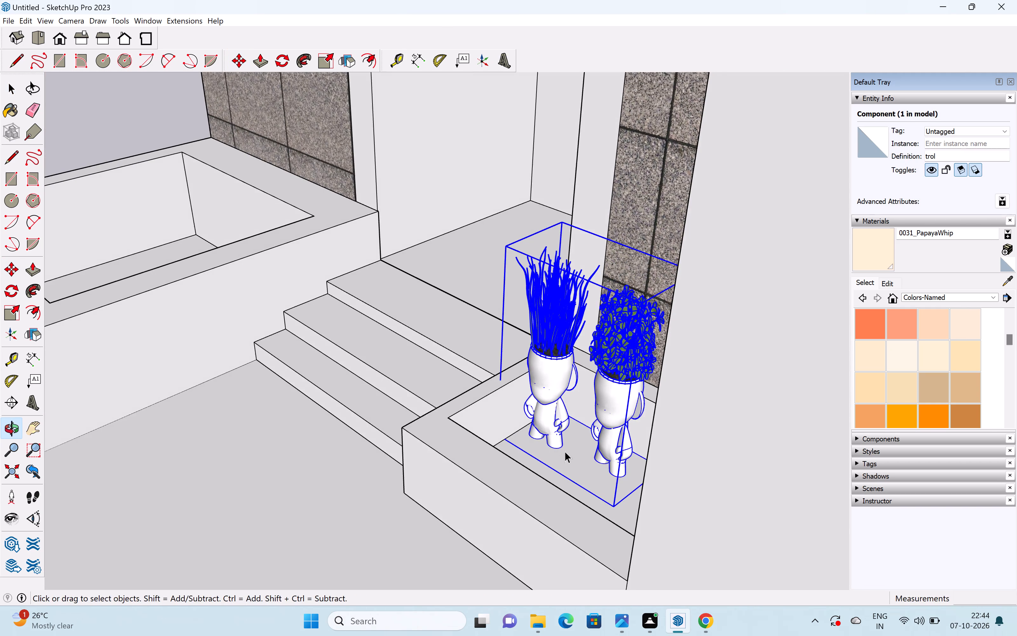
scroll(591, 464, "up", 7)
middle_click_drag(628, 477, 663, 480)
key("m")
scroll(655, 514, "up", 3)
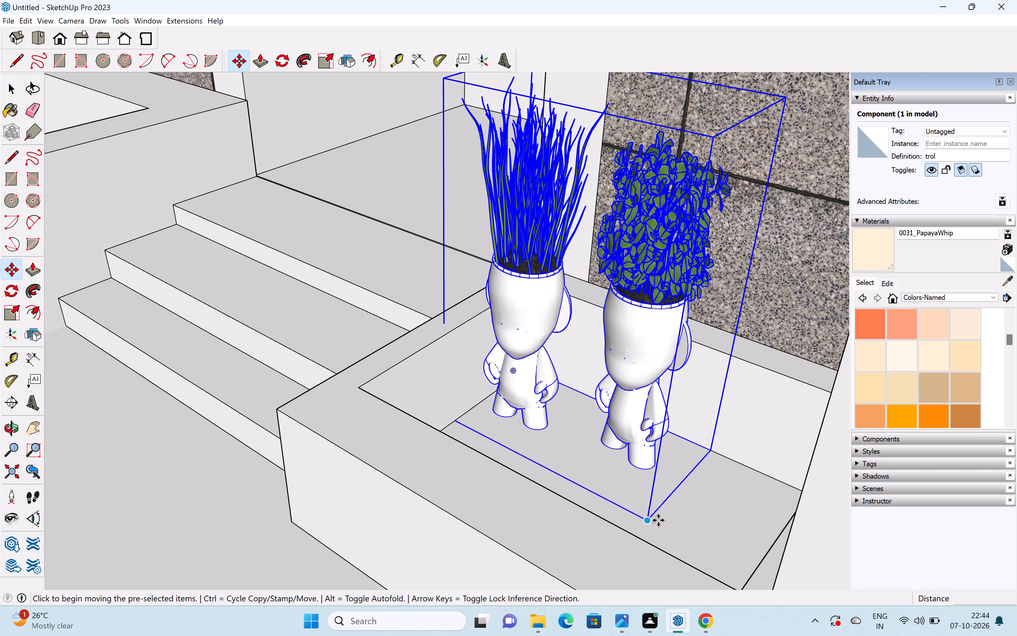
scroll(658, 520, "up", 1)
left_click(641, 521)
left_click(709, 558)
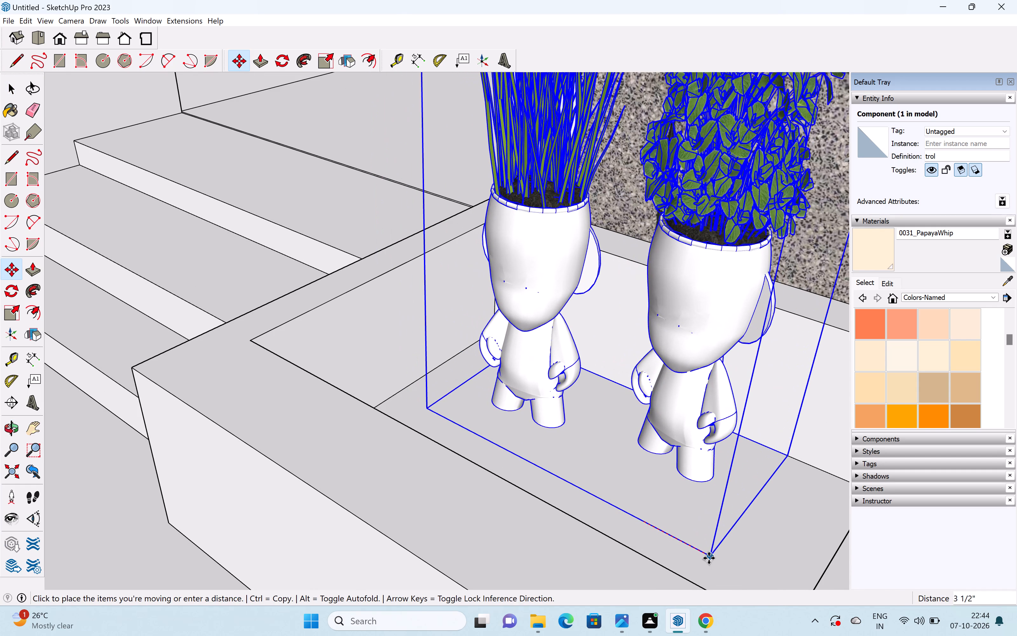
scroll(647, 495, "down", 5)
key("space")
Examine the potted figures in the smaller planter, the steps and the arched entrance from near and far.
scroll(580, 457, "down", 5)
middle_click_drag(580, 452, 697, 273)
scroll(686, 305, "down", 2)
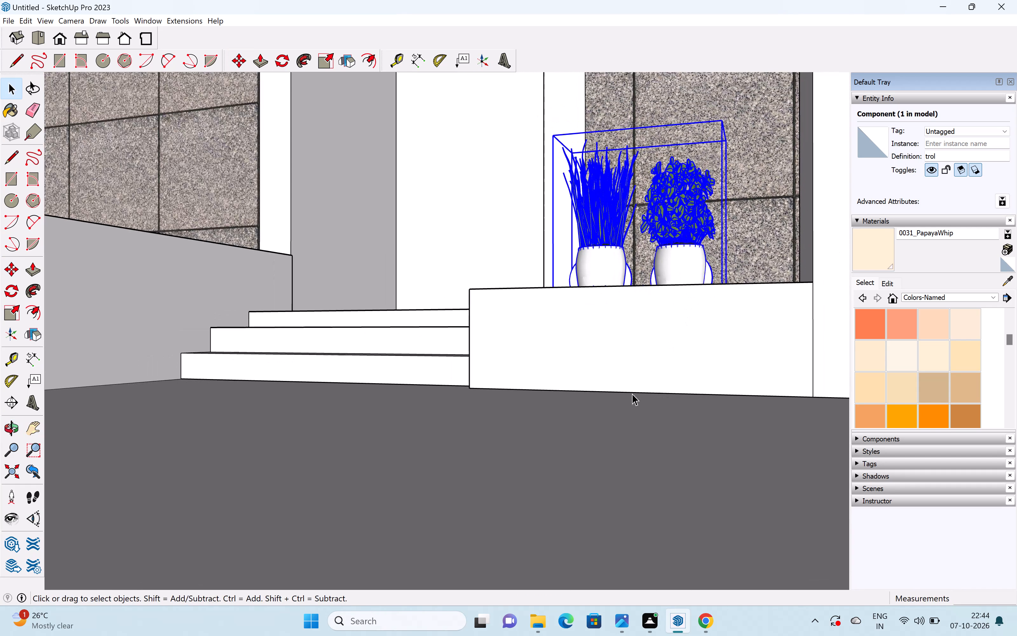
left_click(617, 412)
scroll(616, 386, "down", 9)
middle_click_drag(602, 334, 651, 492)
scroll(535, 396, "down", 2)
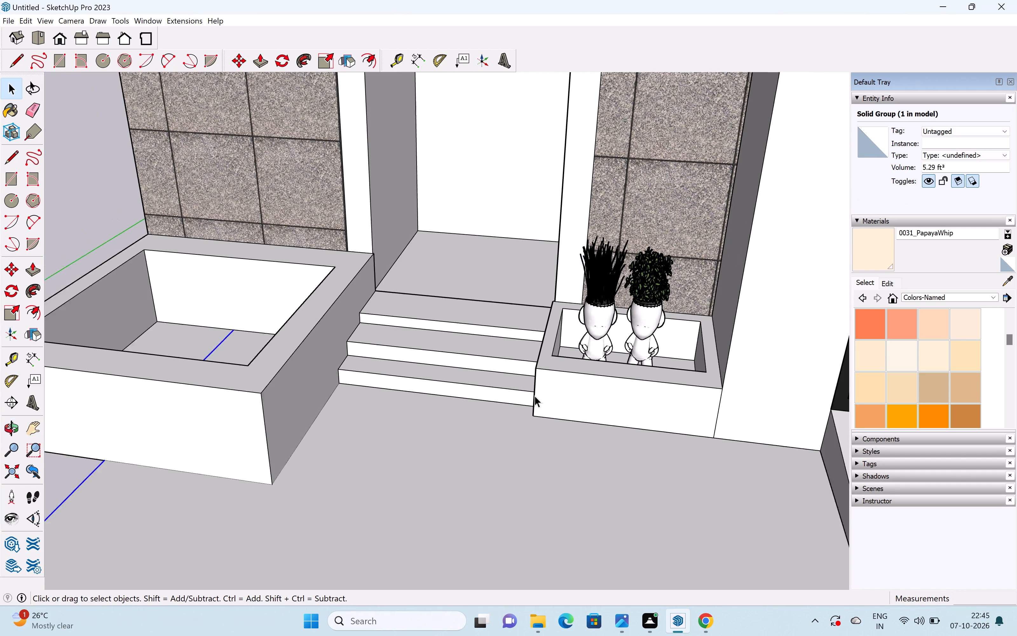
middle_click_drag(530, 390, 584, 287)
scroll(584, 288, "down", 4)
middle_click_drag(548, 305, 620, 326, "shift")
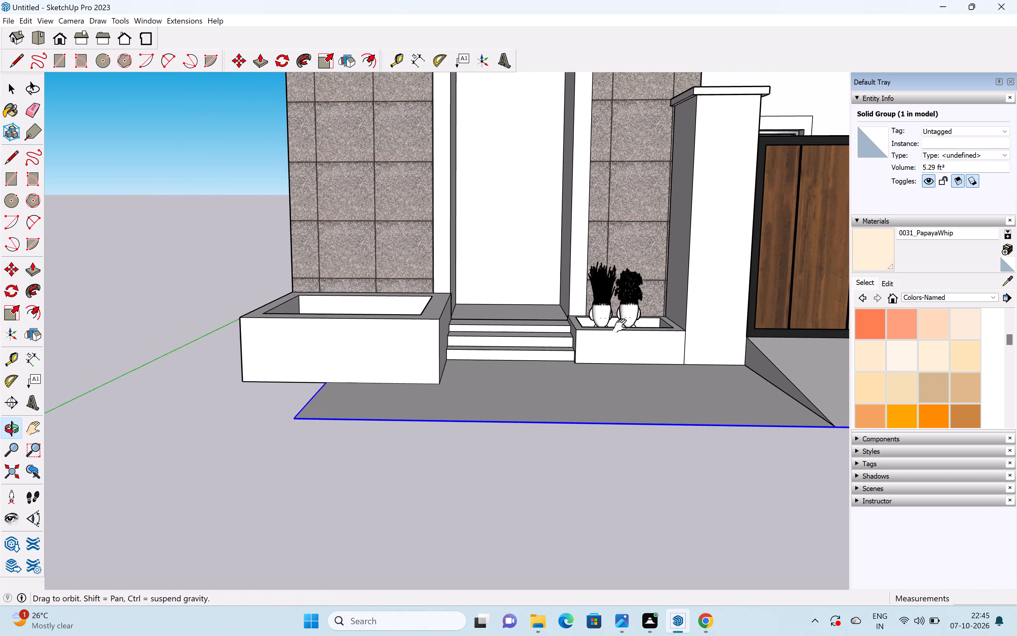
middle_click_drag(620, 326, 672, 334, "shift")
scroll(614, 306, "down", 4)
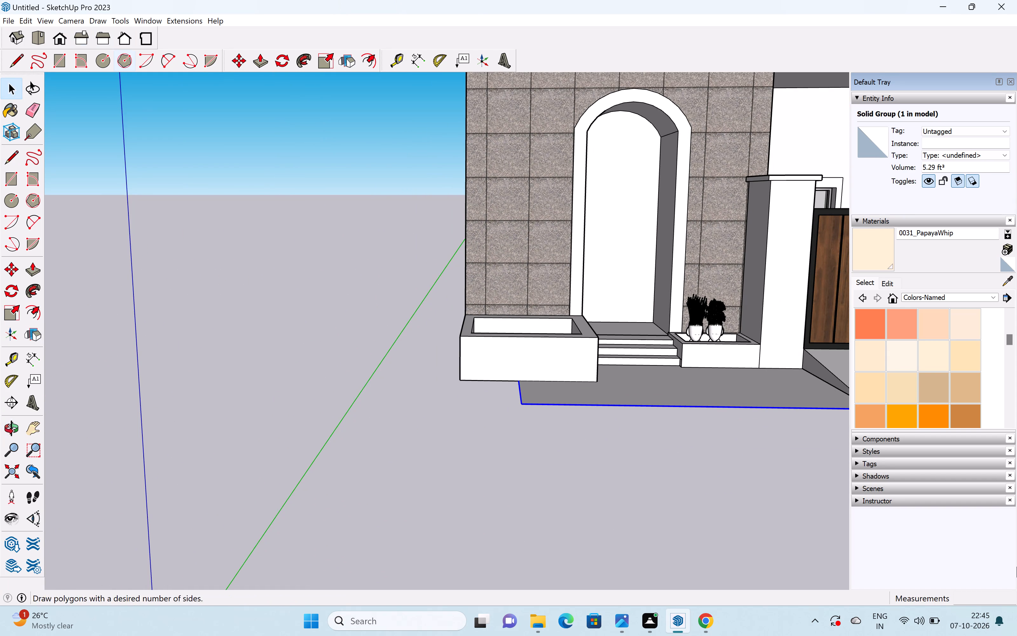
Import the plants component from the Downloads folder.
left_click(10, 25)
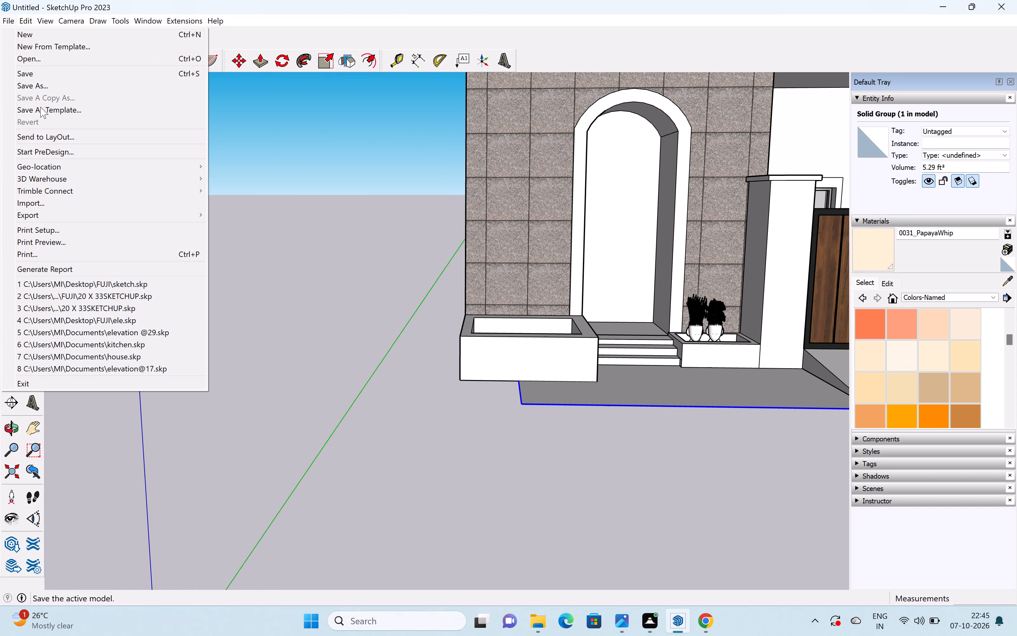
left_click(70, 208)
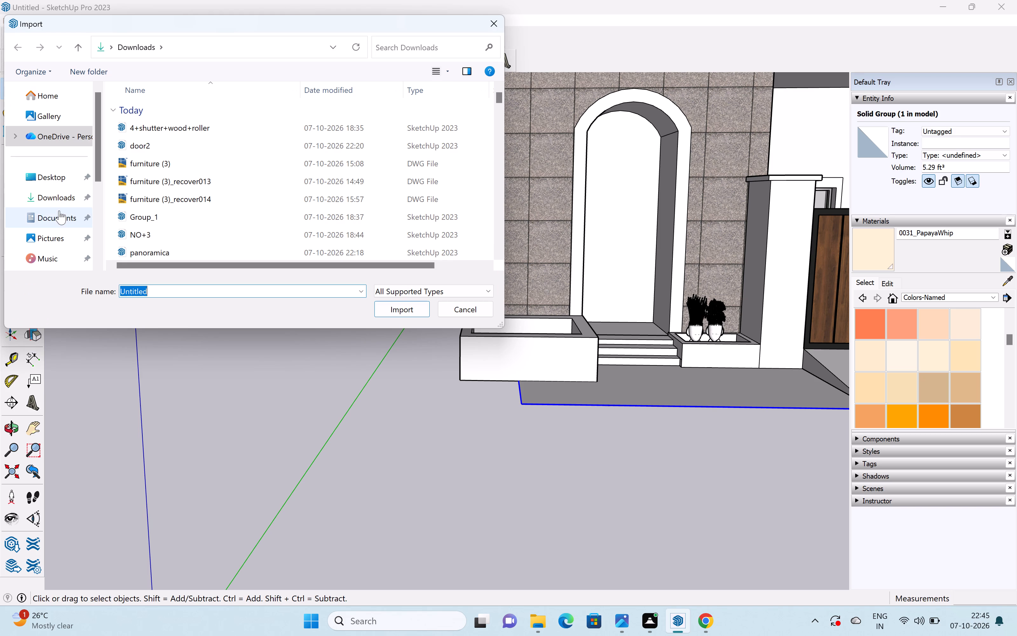
scroll(160, 206, "down", 4)
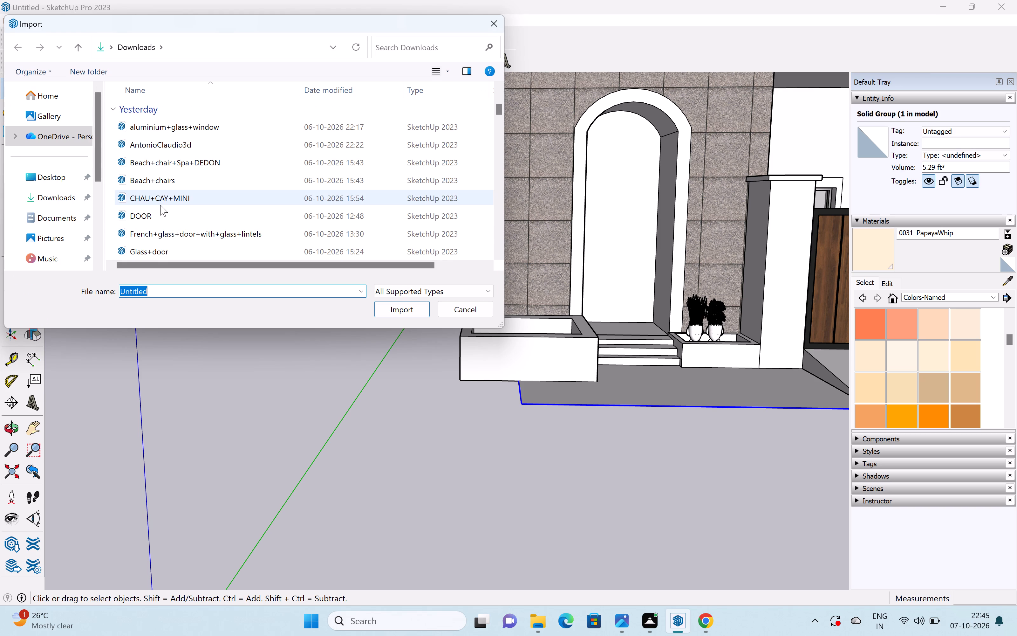
scroll(160, 205, "down", 3)
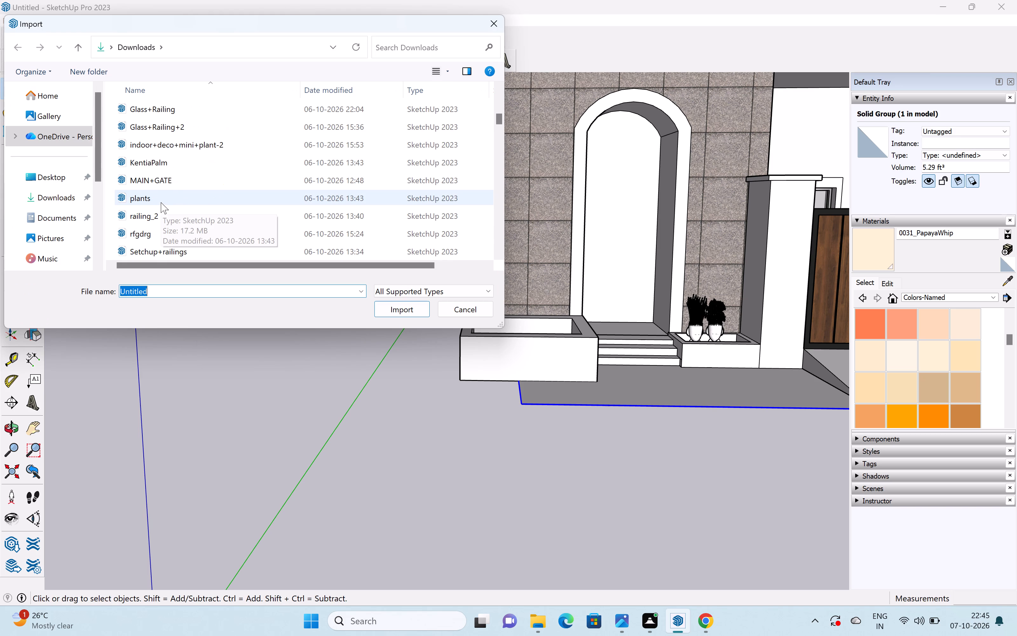
scroll(161, 202, "down", 3)
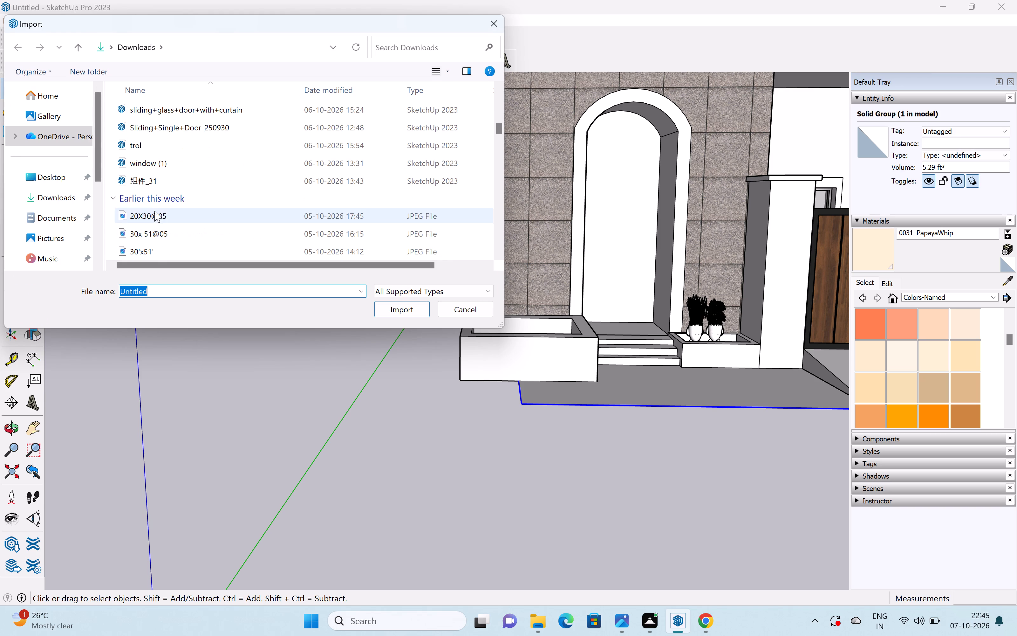
scroll(162, 167, "up", 5)
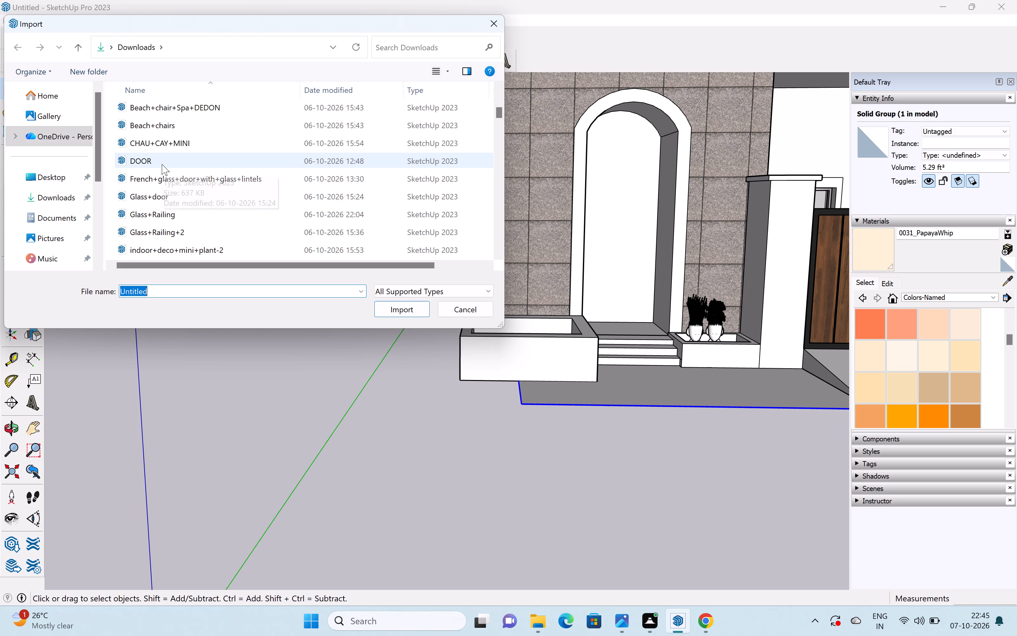
scroll(162, 164, "up", 2)
scroll(162, 164, "down", 4)
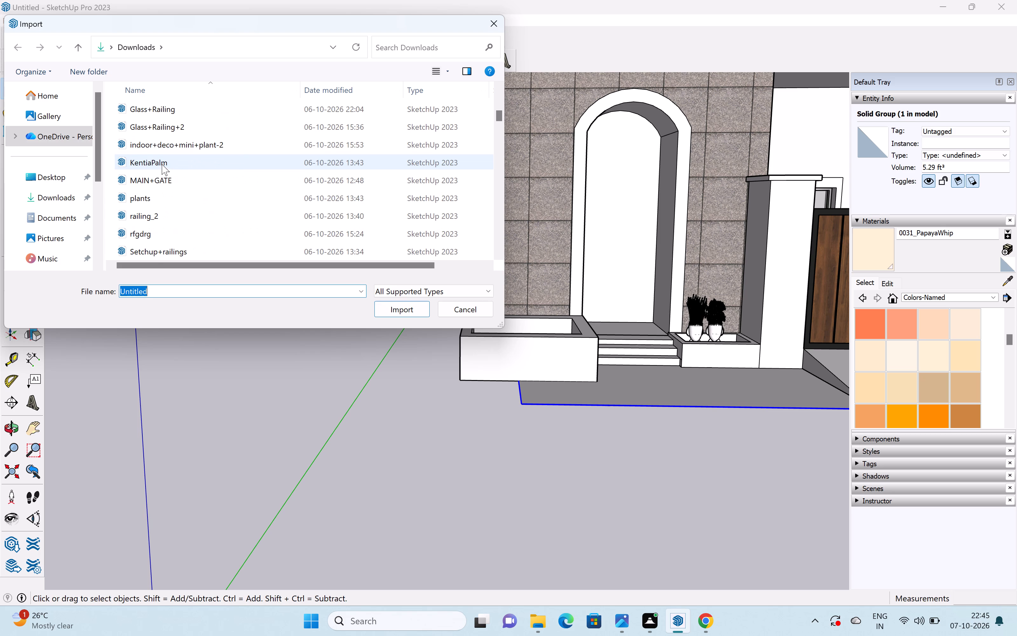
left_click(144, 198)
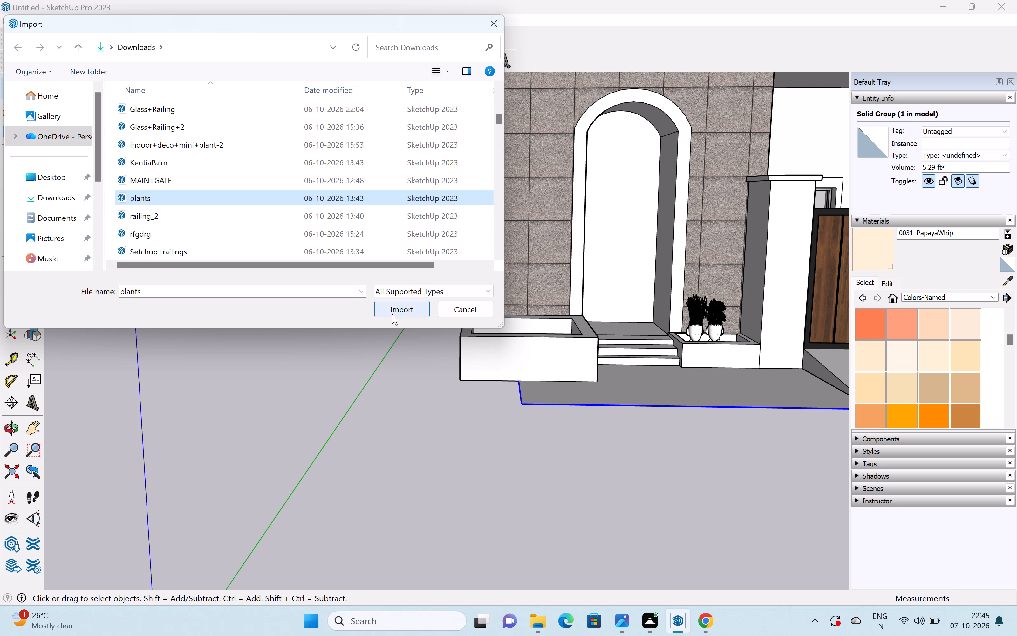
left_click(392, 314)
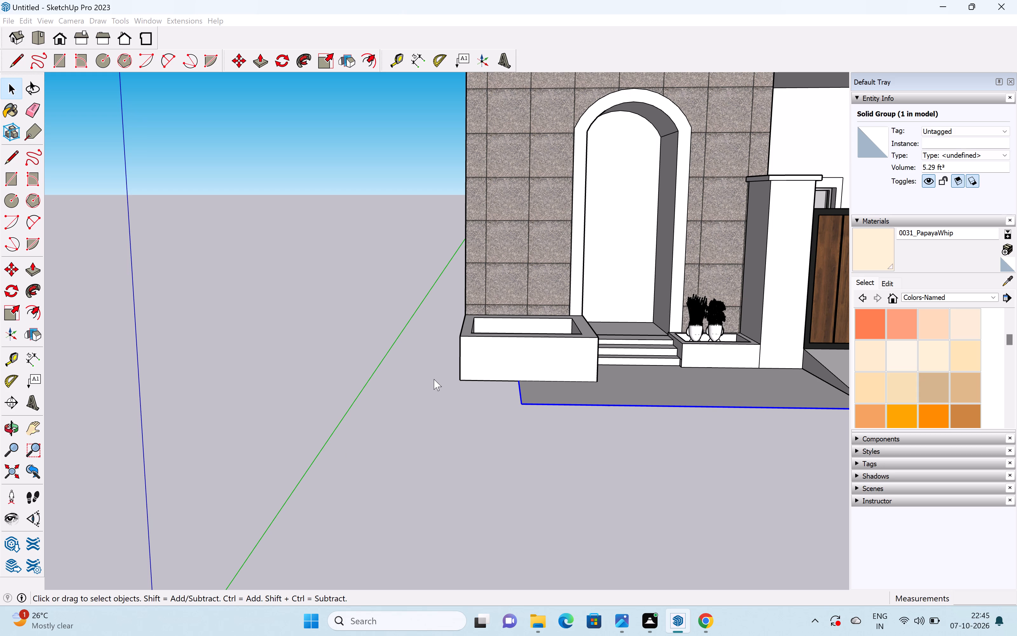
scroll(543, 343, "down", 3)
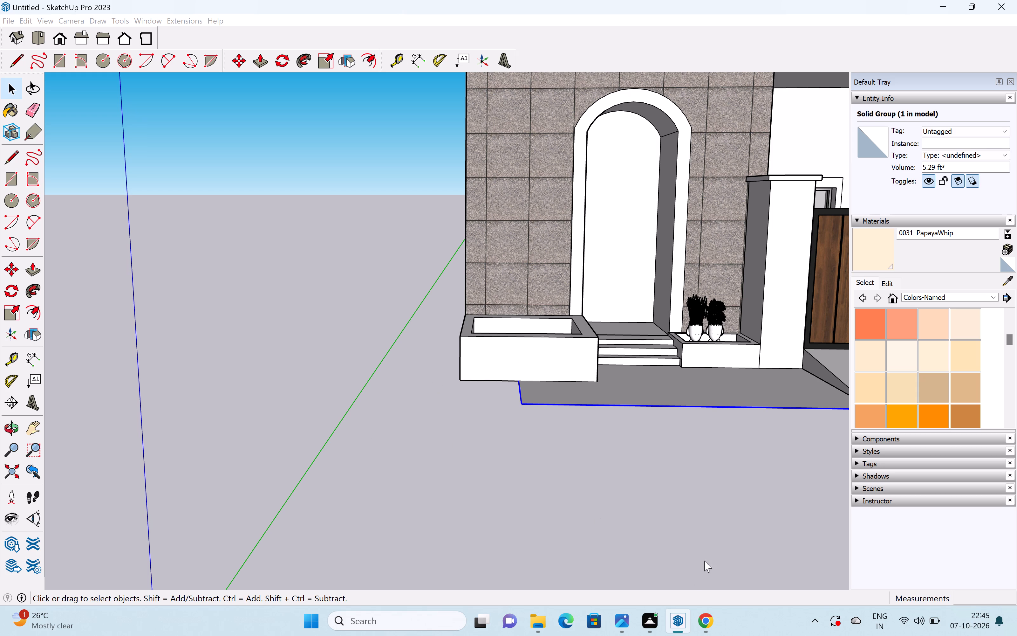
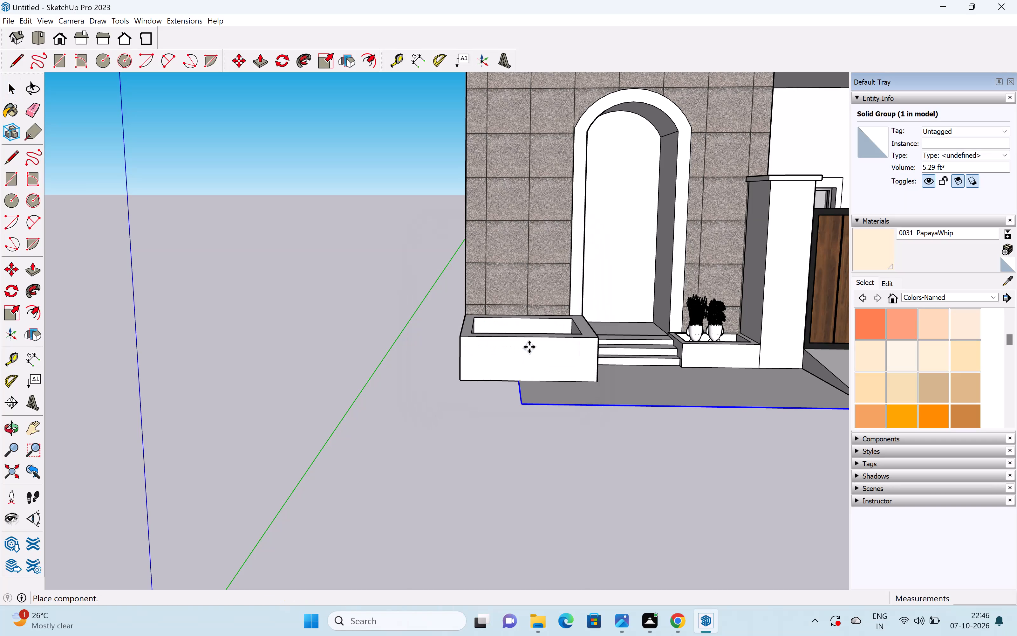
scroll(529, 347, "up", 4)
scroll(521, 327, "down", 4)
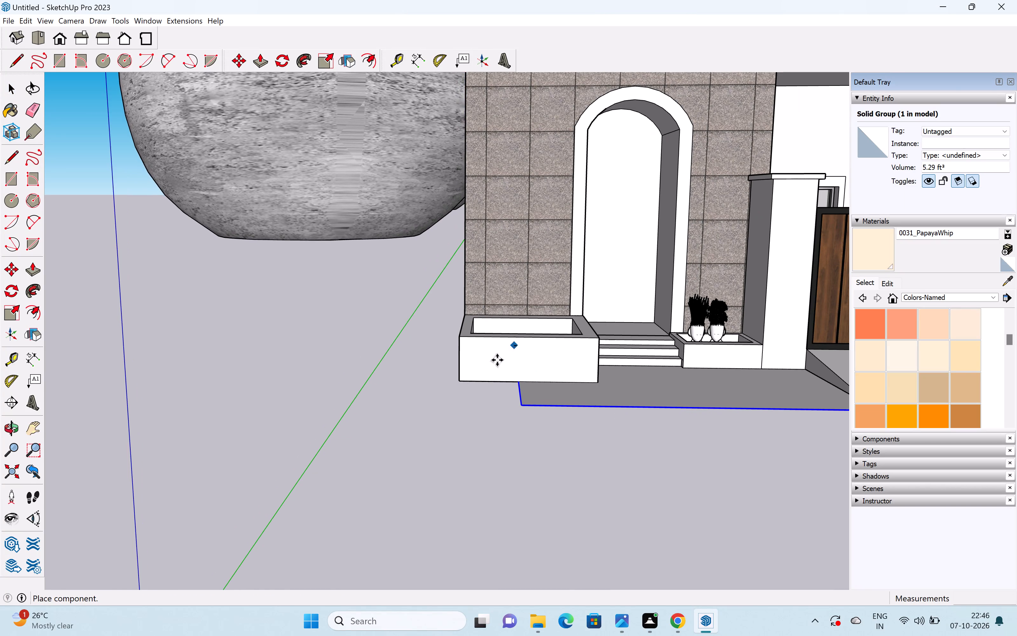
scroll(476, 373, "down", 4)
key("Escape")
Import the KentiaPalm model from the Downloads folder.
scroll(423, 400, "down", 4)
scroll(462, 375, "down", 7)
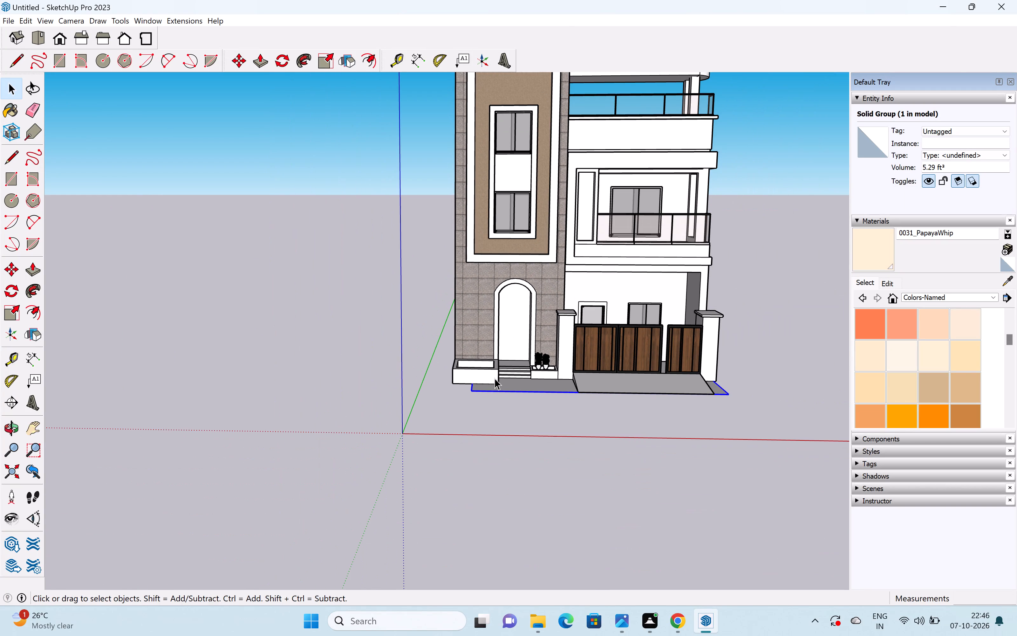
left_click(7, 20)
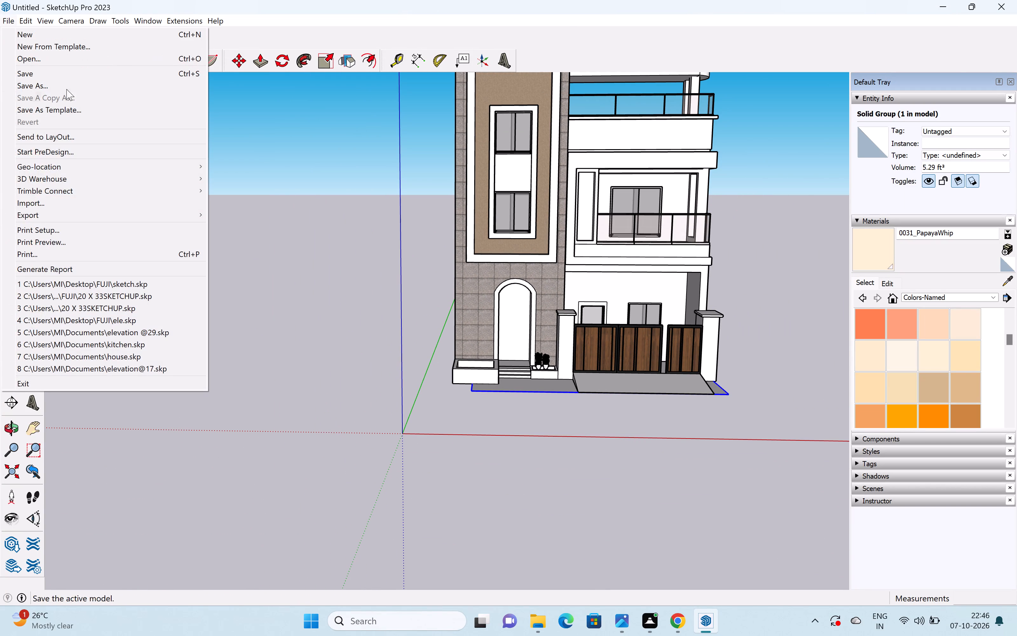
left_click(79, 200)
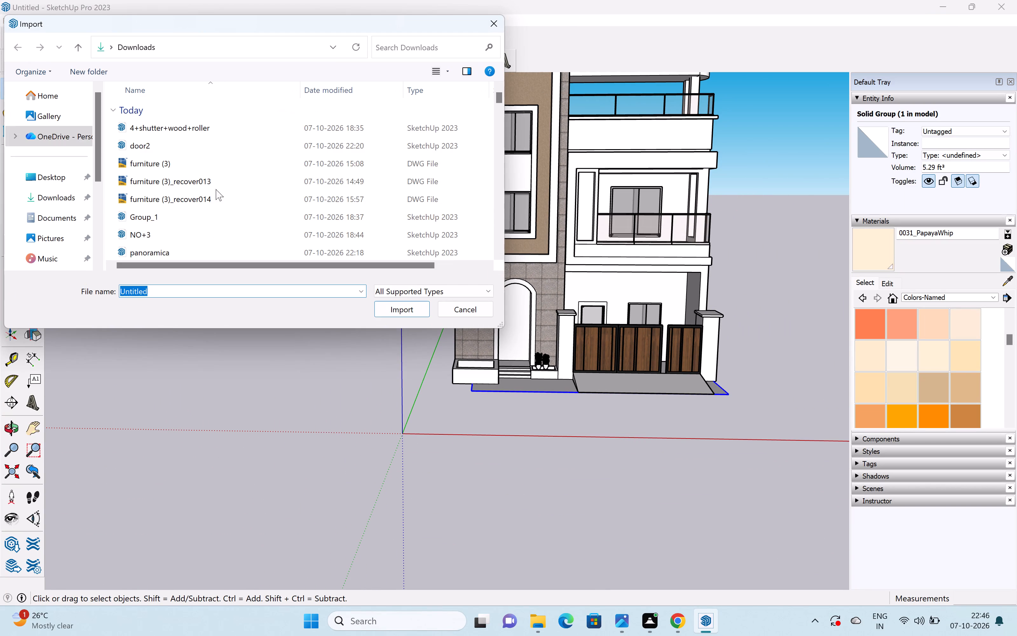
scroll(160, 194, "up", 4)
scroll(156, 168, "down", 2)
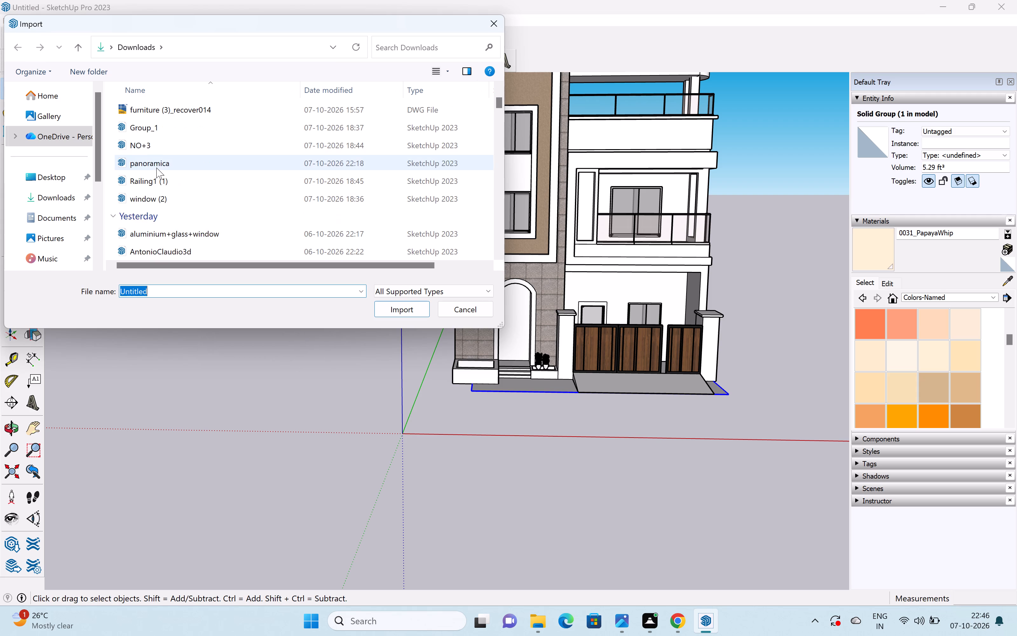
scroll(156, 168, "down", 4)
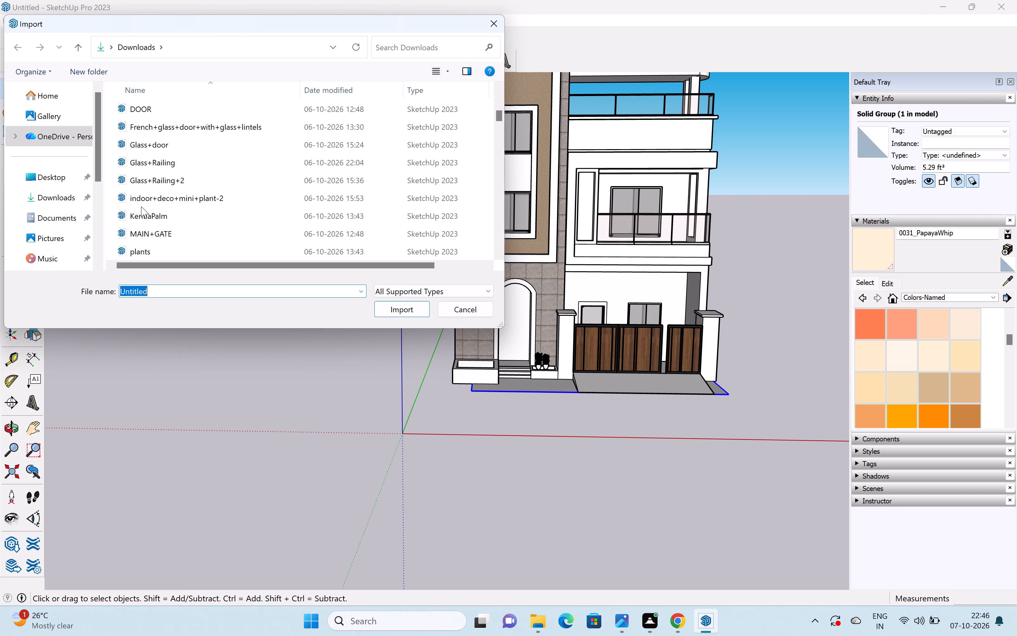
left_click(147, 218)
left_click(383, 311)
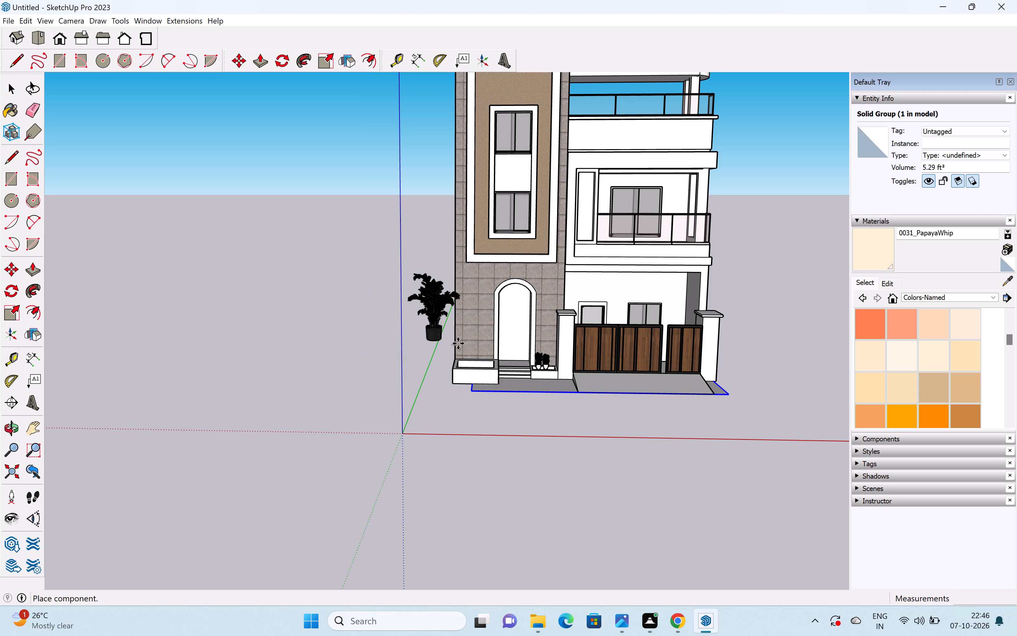
Place the potted palm inside the large planter box beside the entrance steps and deselect it.
scroll(480, 355, "up", 6)
middle_click_drag(482, 360, 384, 441)
scroll(490, 379, "up", 14)
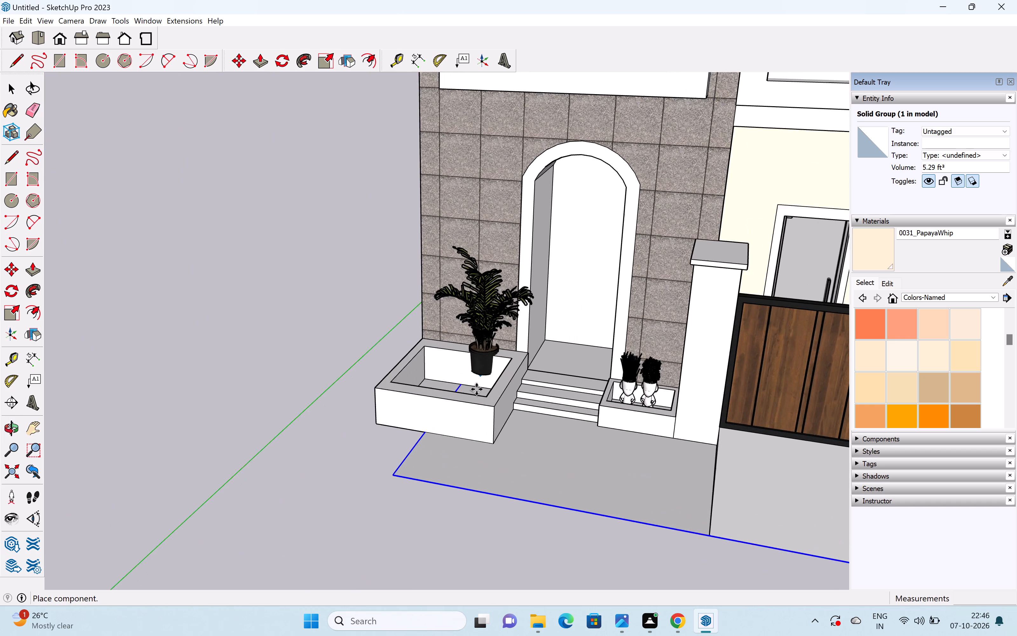
scroll(476, 389, "up", 7)
middle_click_drag(469, 382, 388, 437)
scroll(452, 400, "up", 1)
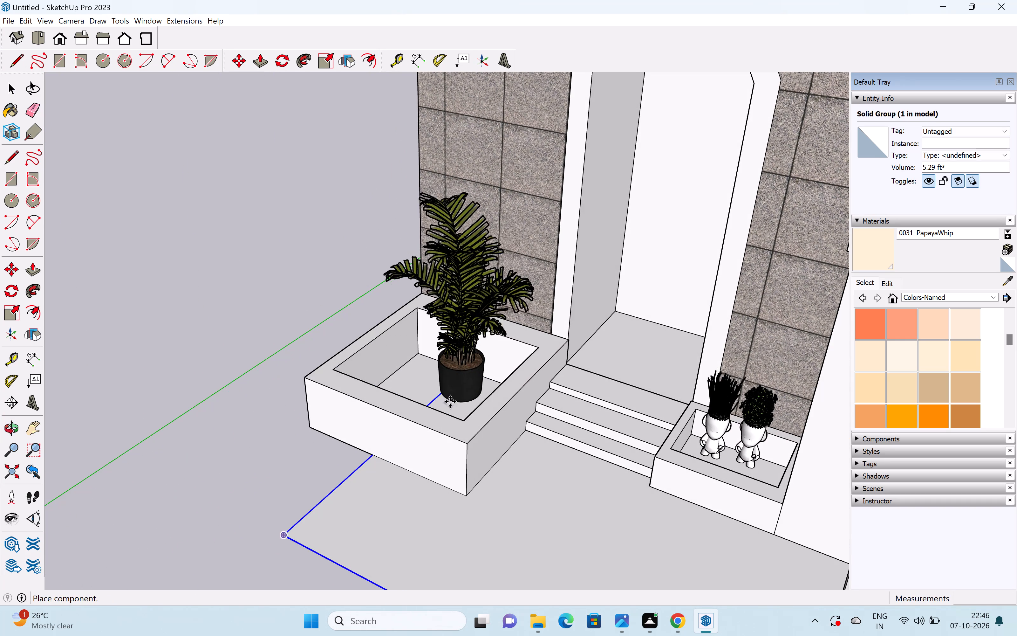
left_click(440, 403)
scroll(432, 403, "down", 7)
key("space")
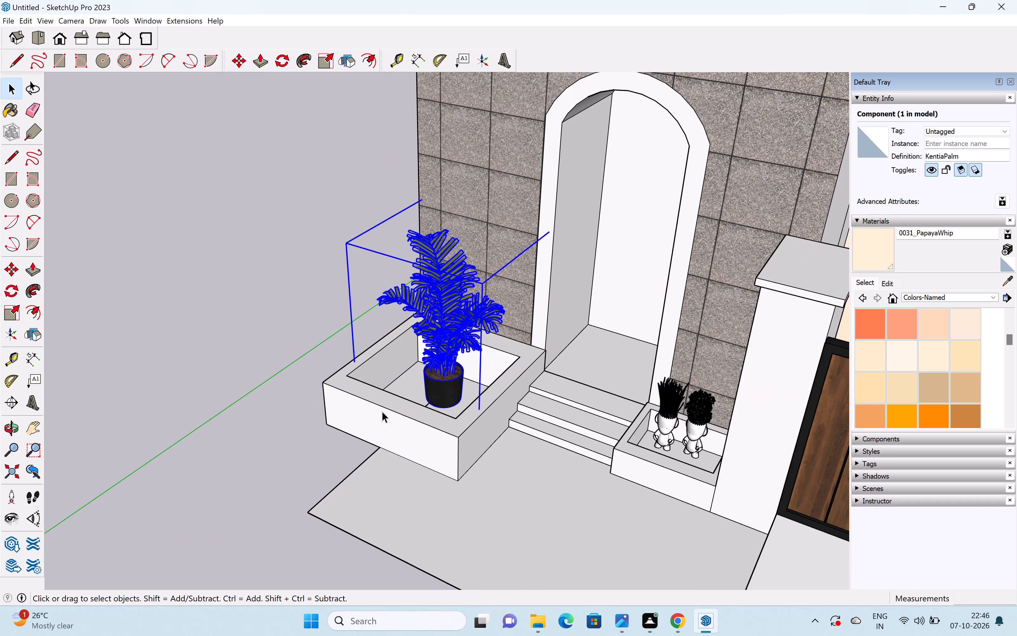
scroll(382, 411, "down", 5)
middle_click_drag(356, 378, 480, 315)
left_click(314, 414)
Examine the ground-floor frontage, planters, gate and base slab from several angles.
scroll(329, 418, "down", 4)
middle_click_drag(337, 414, 483, 296)
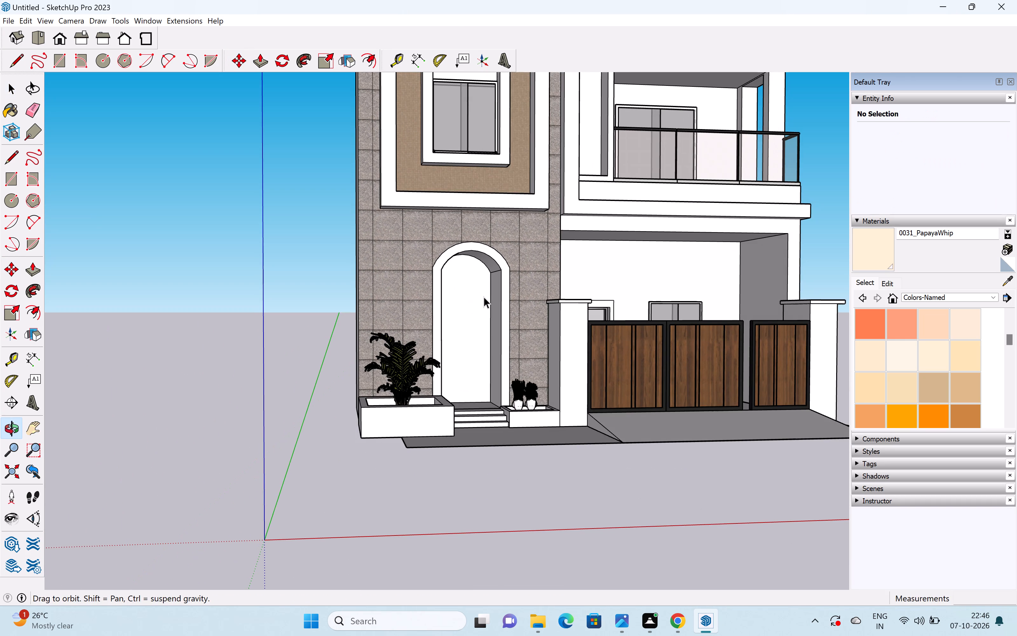
scroll(435, 323, "down", 5)
scroll(456, 369, "down", 3)
middle_click_drag(469, 387, 409, 401)
scroll(564, 382, "up", 7)
middle_click_drag(553, 381, 525, 376, "shift")
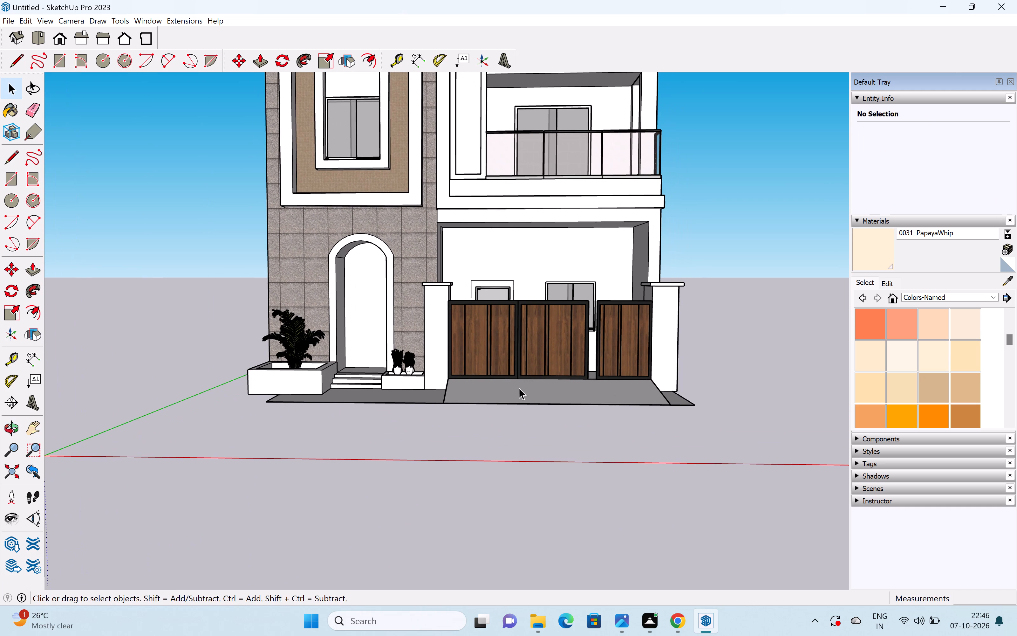
middle_click_drag(520, 397, 692, 373)
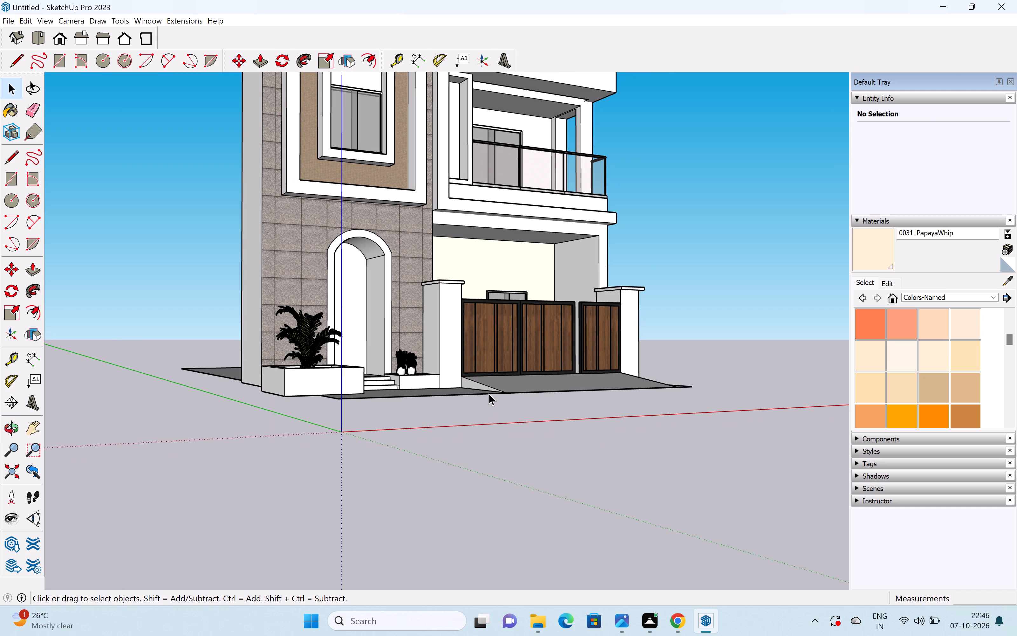
Open the ground slab group for editing from the underside of the house.
scroll(489, 393, "up", 4)
middle_click_drag(458, 403, 491, 357)
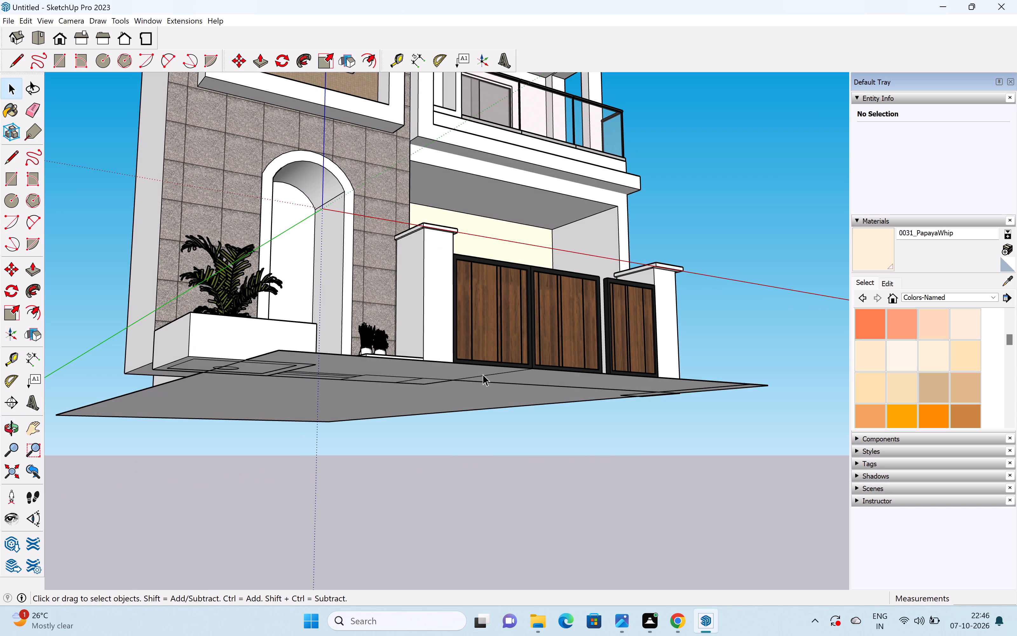
key("p")
key("space")
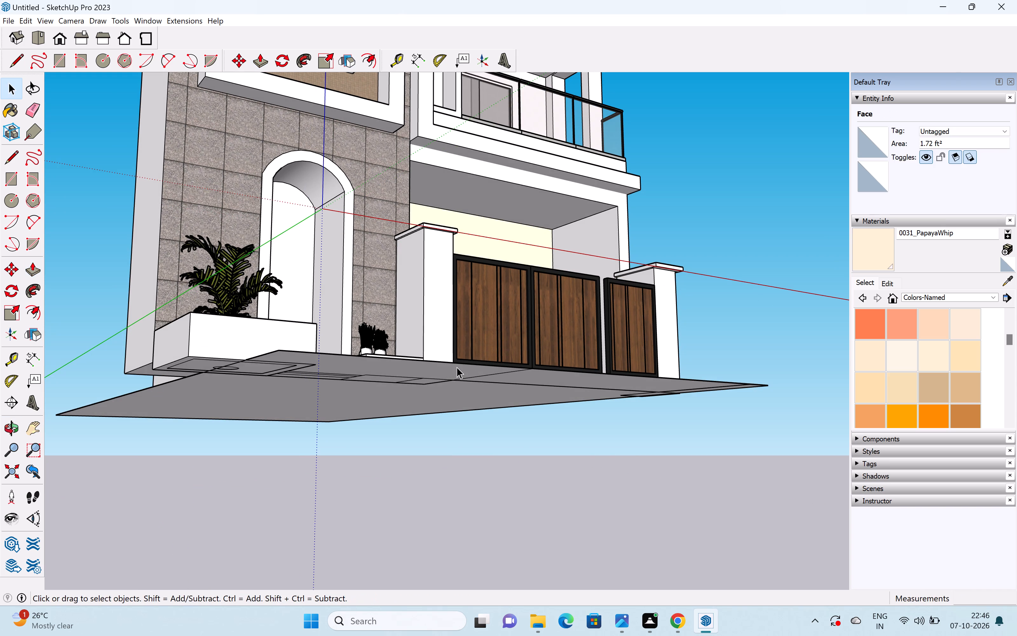
scroll(457, 367, "down", 4)
middle_click_drag(465, 358, 596, 279, "shift")
middle_click_drag(588, 301, 579, 346)
scroll(559, 317, "up", 4)
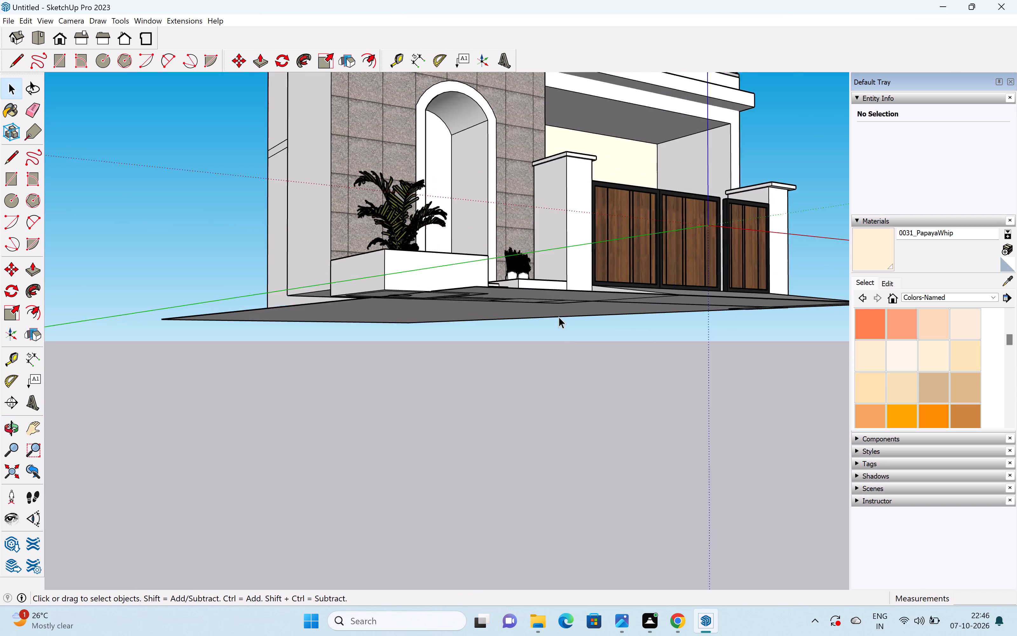
middle_click_drag(560, 303, 584, 210)
double_click(562, 242)
left_click(562, 242)
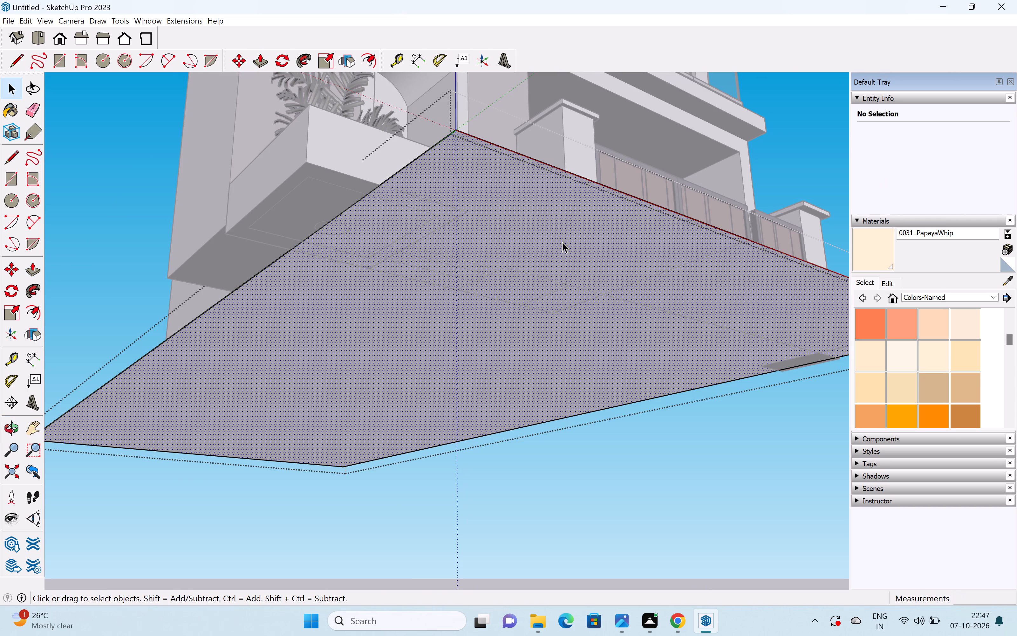
Push/Pull the ground slab's bottom face slightly downward to thicken it, and leave the group.
key("p")
left_click_drag(562, 242, 571, 262)
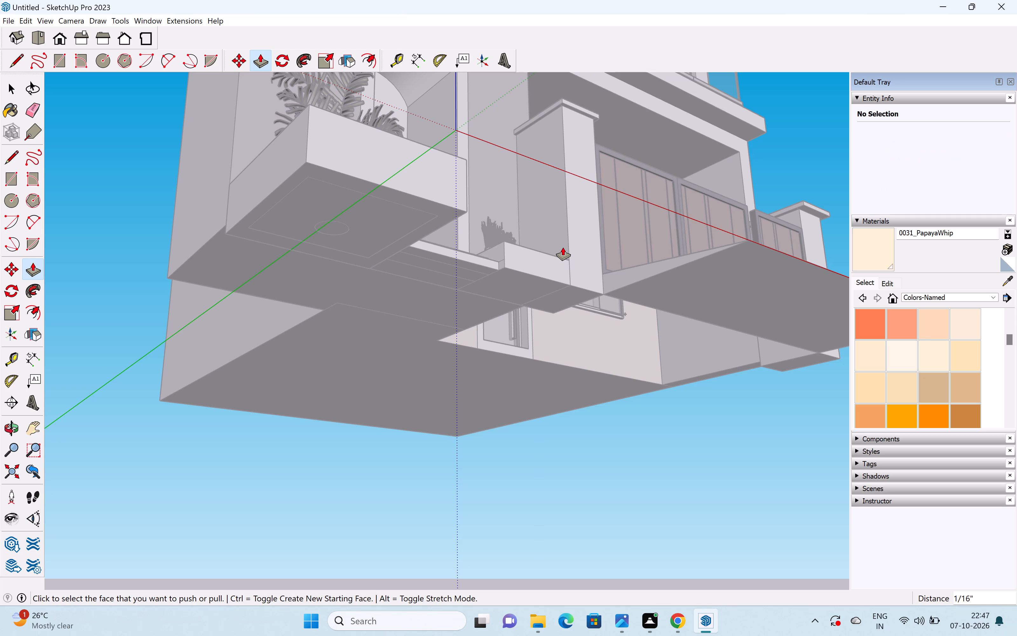
key("ctrl+z")
left_click_drag(557, 235, 559, 245)
scroll(559, 238, "down", 5)
middle_click_drag(563, 243, 566, 268)
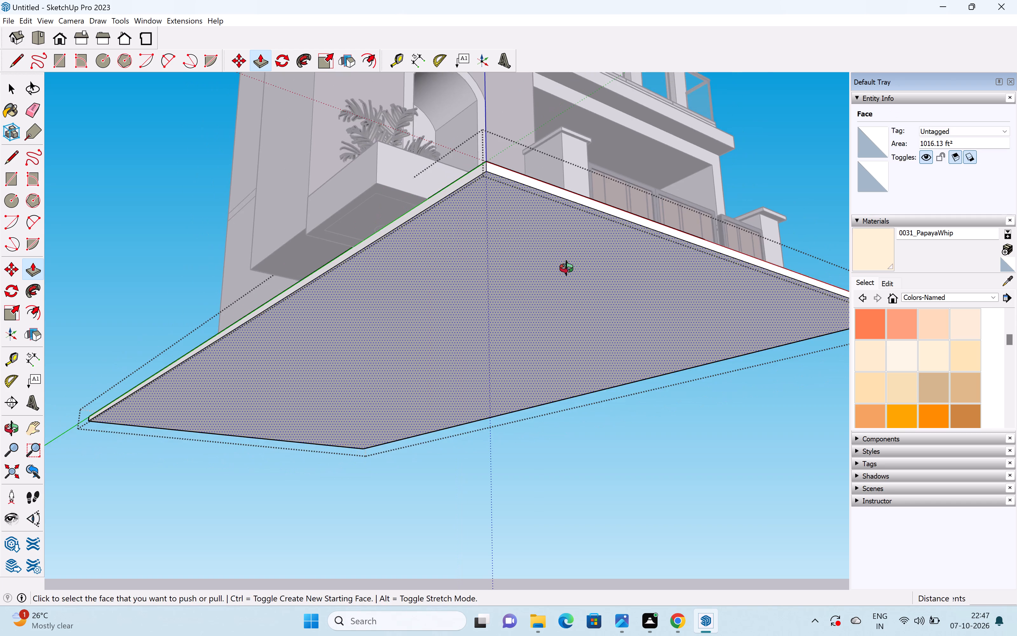
middle_click_drag(566, 268, 514, 500)
key("space")
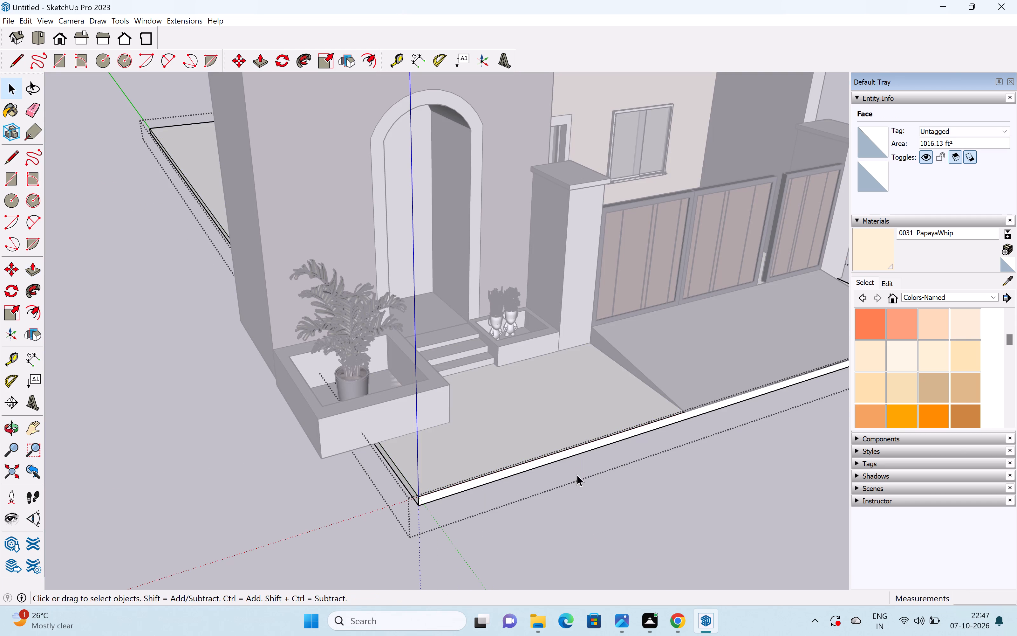
left_click(578, 496)
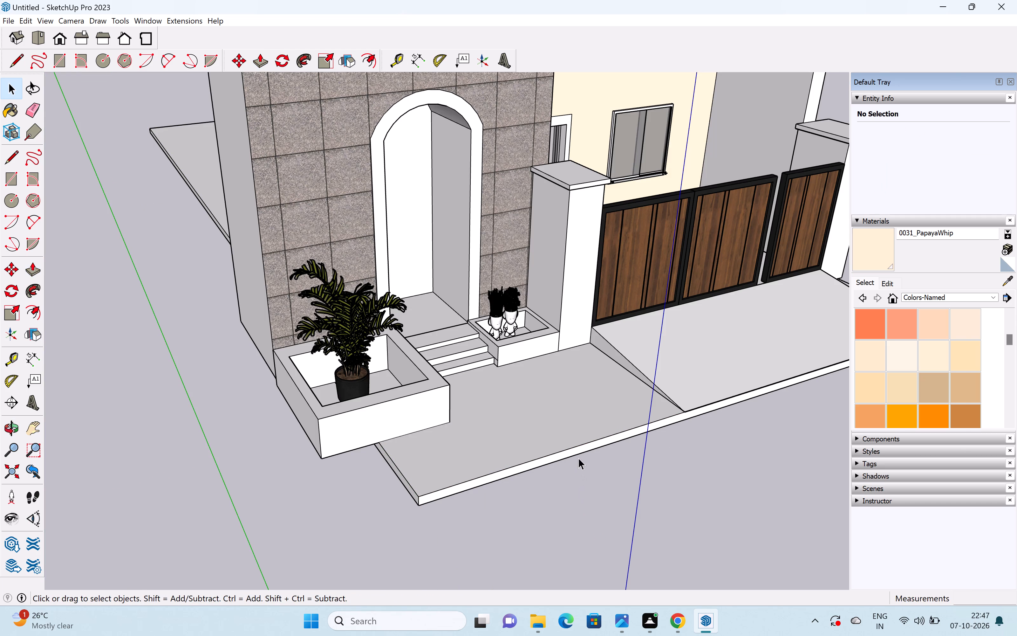
Examine the thickened slab, entrance planters and full front elevation of the house.
scroll(577, 457, "down", 3)
scroll(686, 408, "up", 6)
scroll(678, 403, "down", 7)
middle_click_drag(669, 401, 665, 399)
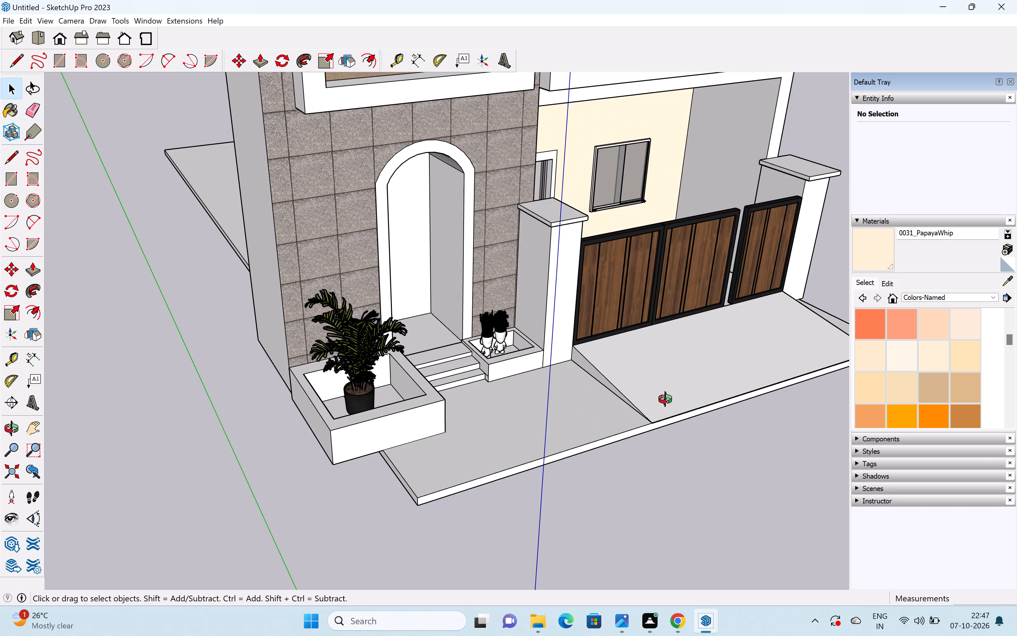
middle_click_drag(665, 399, 489, 398)
scroll(489, 398, "up", 1)
scroll(495, 394, "down", 7)
scroll(576, 377, "down", 2)
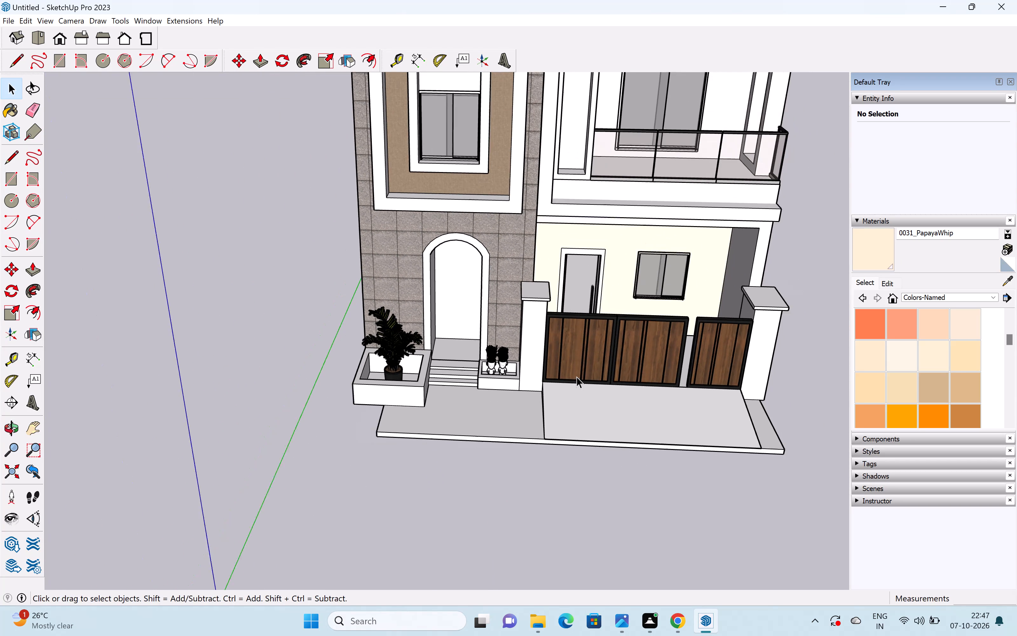
scroll(577, 377, "down", 2)
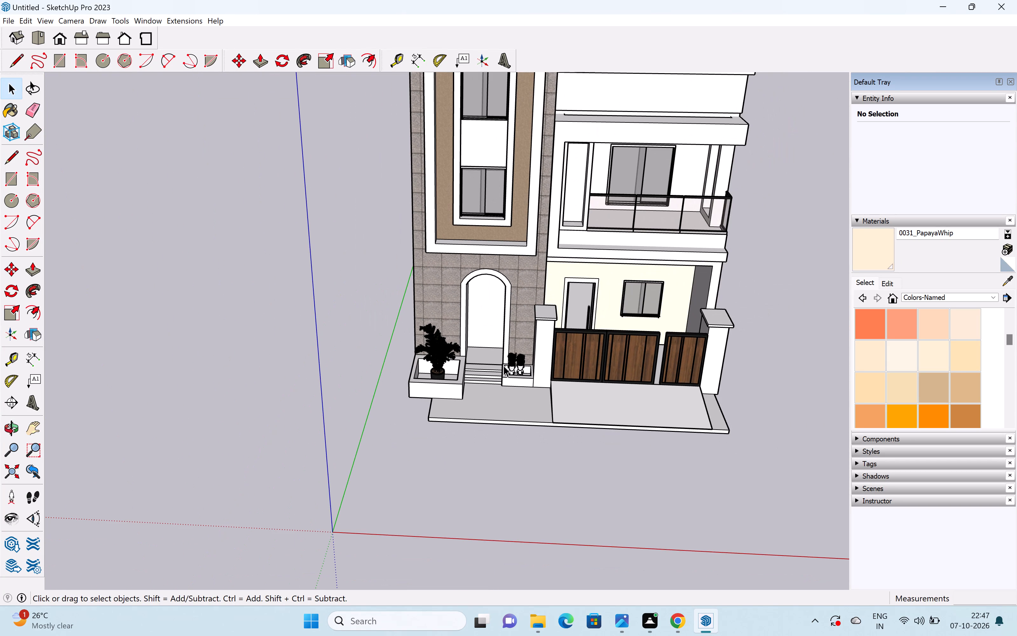
middle_click_drag(535, 356, 522, 220)
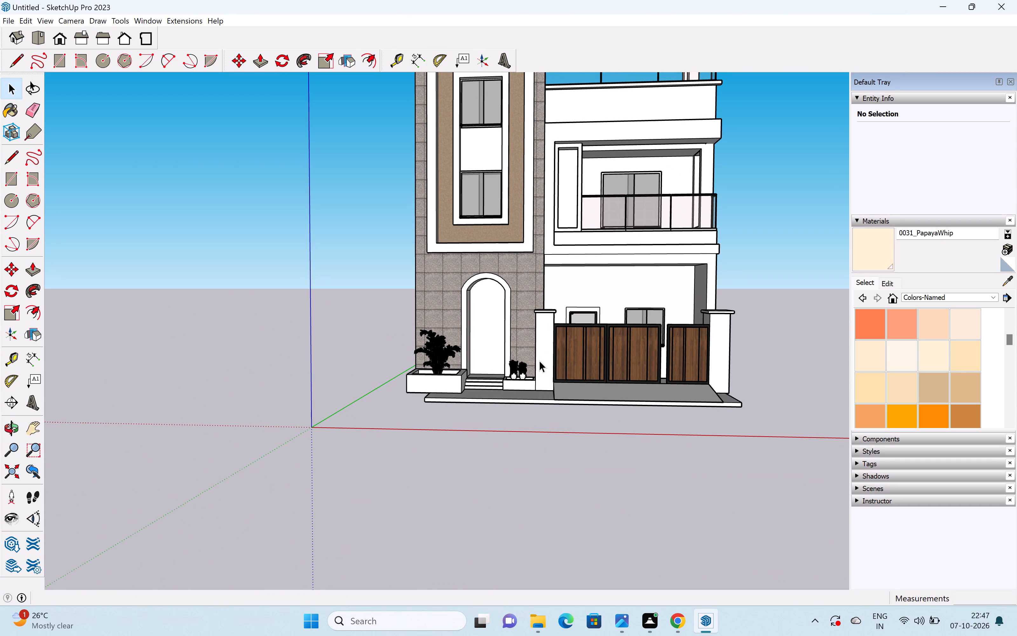
left_click(521, 371)
scroll(524, 377, "up", 3)
key("space")
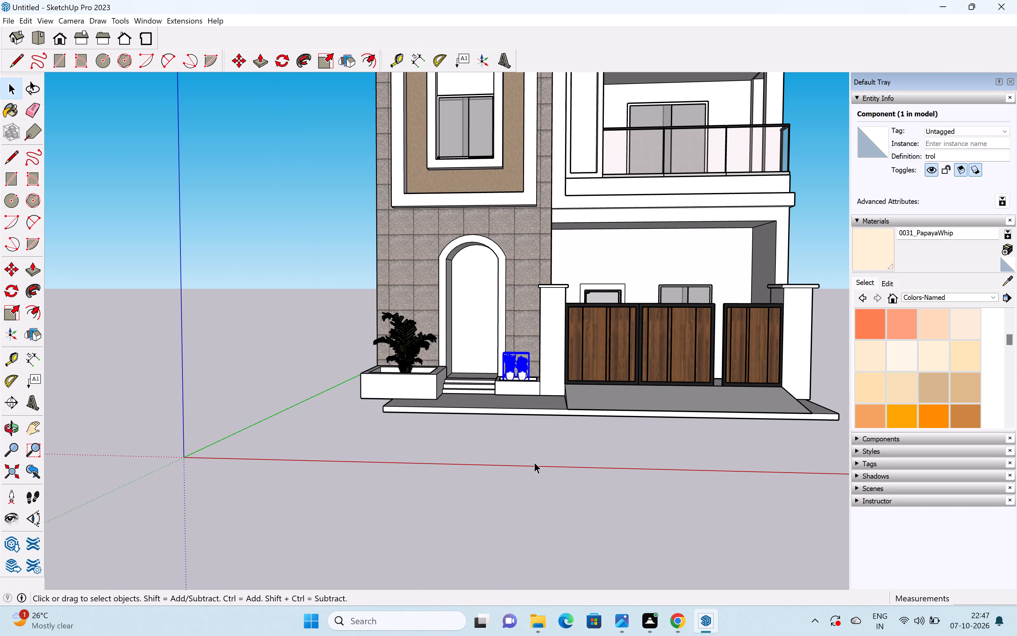
left_click(534, 462)
scroll(531, 427, "down", 4)
scroll(531, 388, "down", 2)
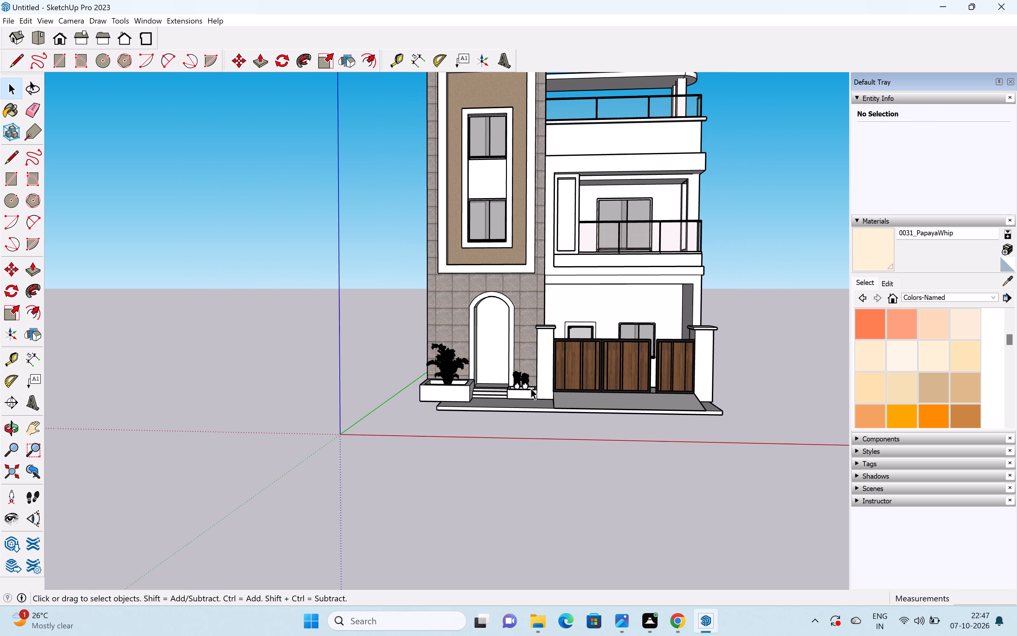
scroll(531, 388, "down", 1)
middle_click_drag(617, 259, 671, 232)
middle_click_drag(611, 263, 602, 294, "shift")
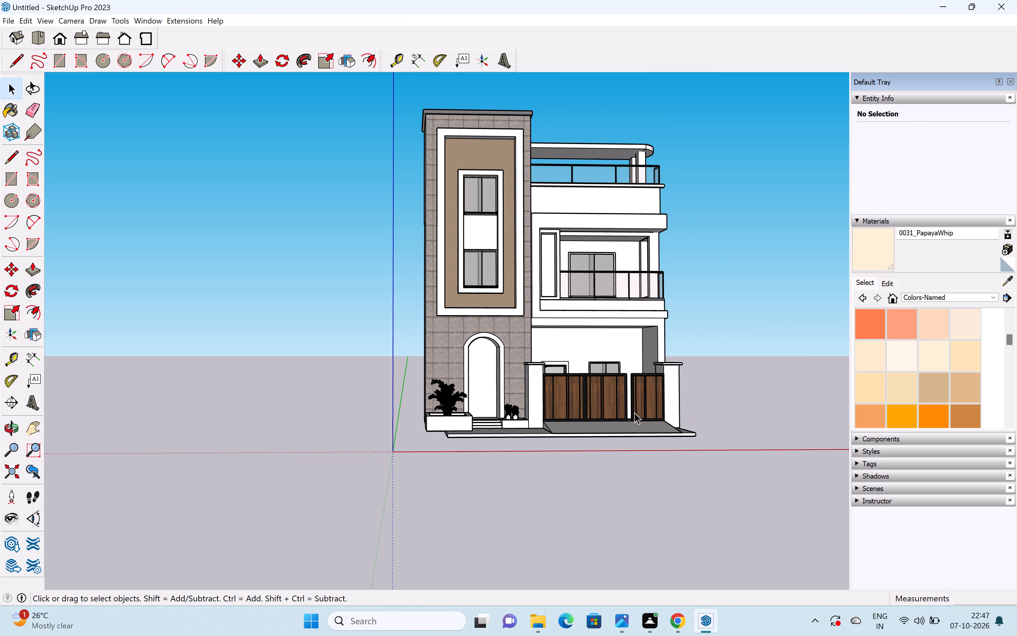
Paint the two tower windows and the first-floor balcony window with Translucent Glass Sky Reflection from the Glass and Mirrors collection.
scroll(926, 353, "down", 4)
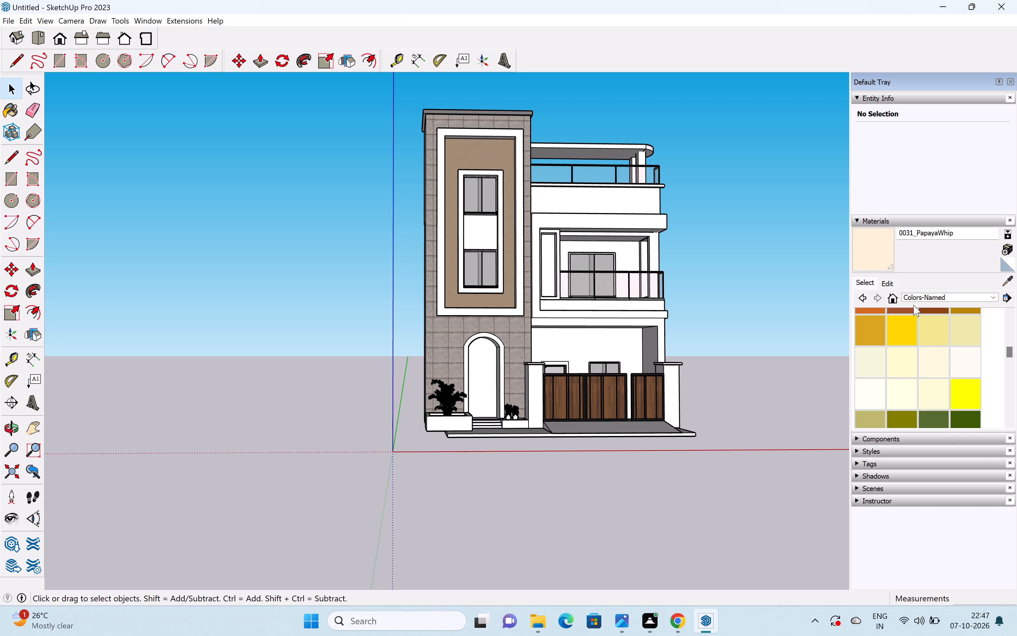
left_click(922, 297)
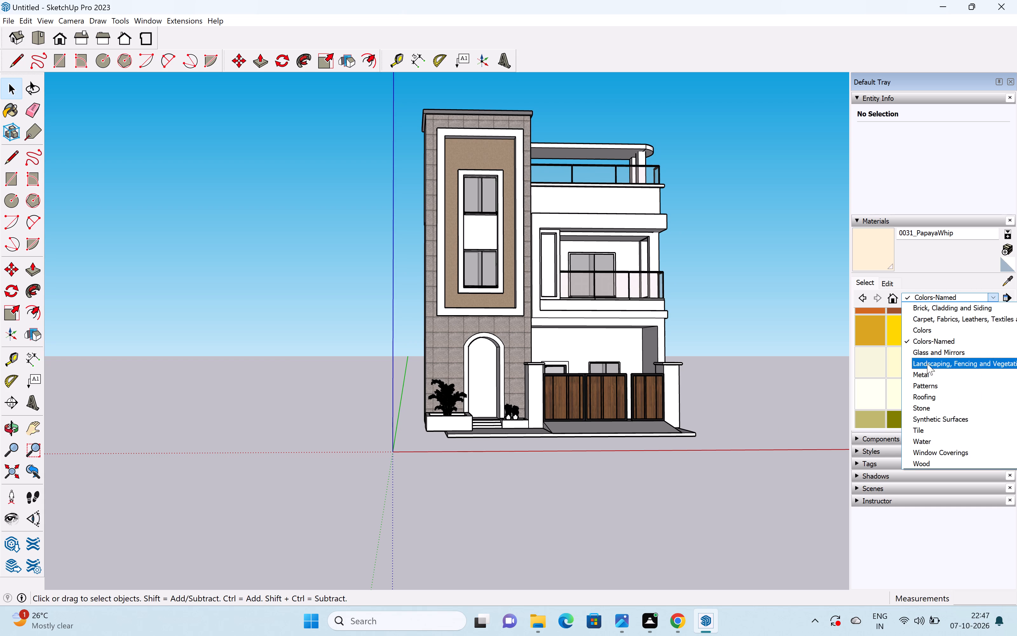
left_click(936, 356)
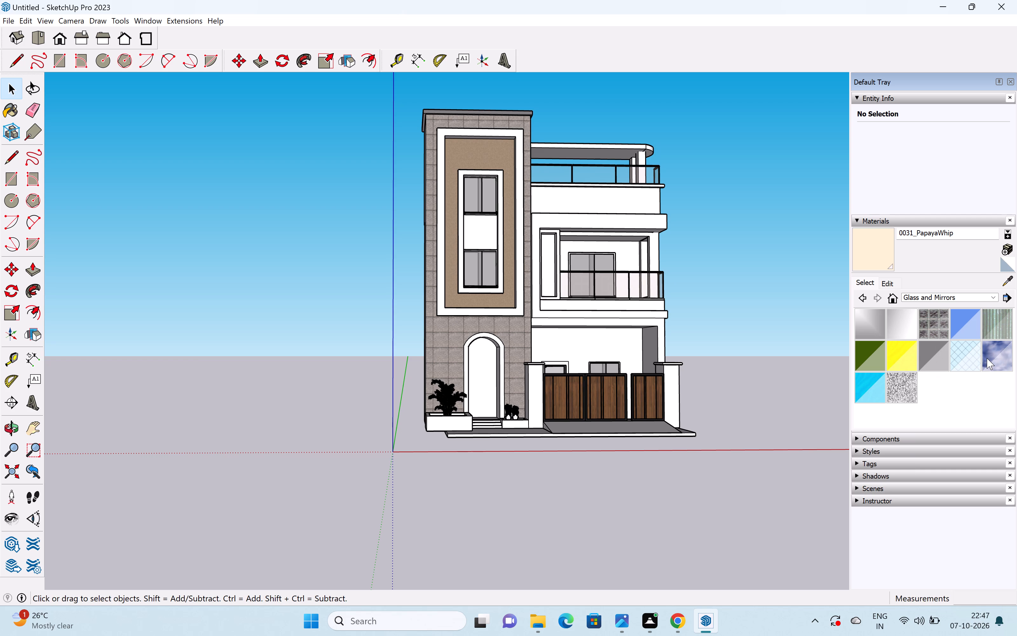
left_click_drag(988, 360, 983, 354)
scroll(513, 169, "up", 4)
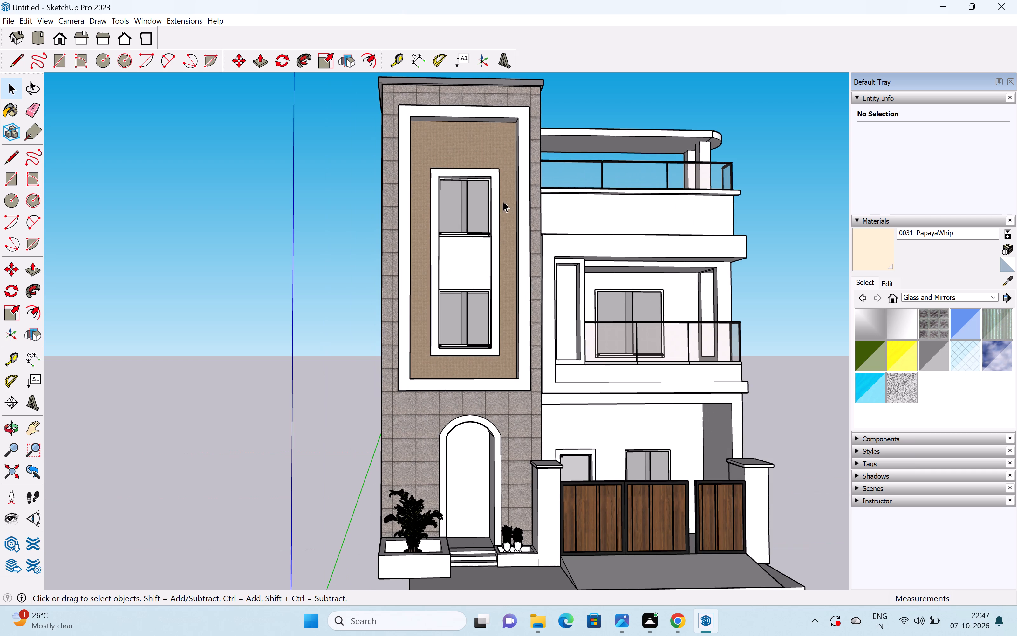
left_click(993, 364)
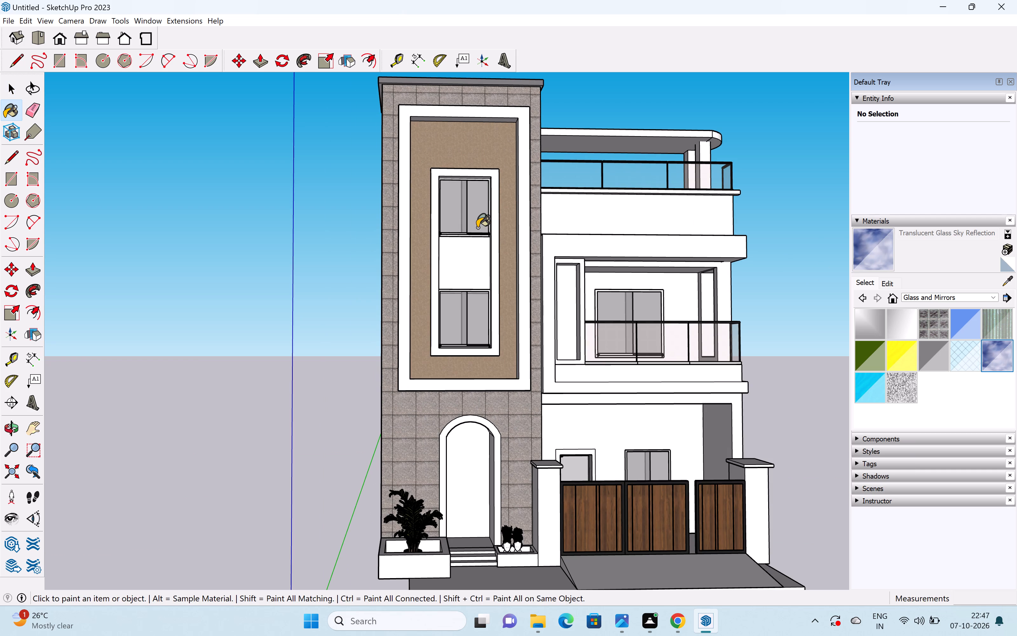
left_click(469, 219)
left_click(467, 324)
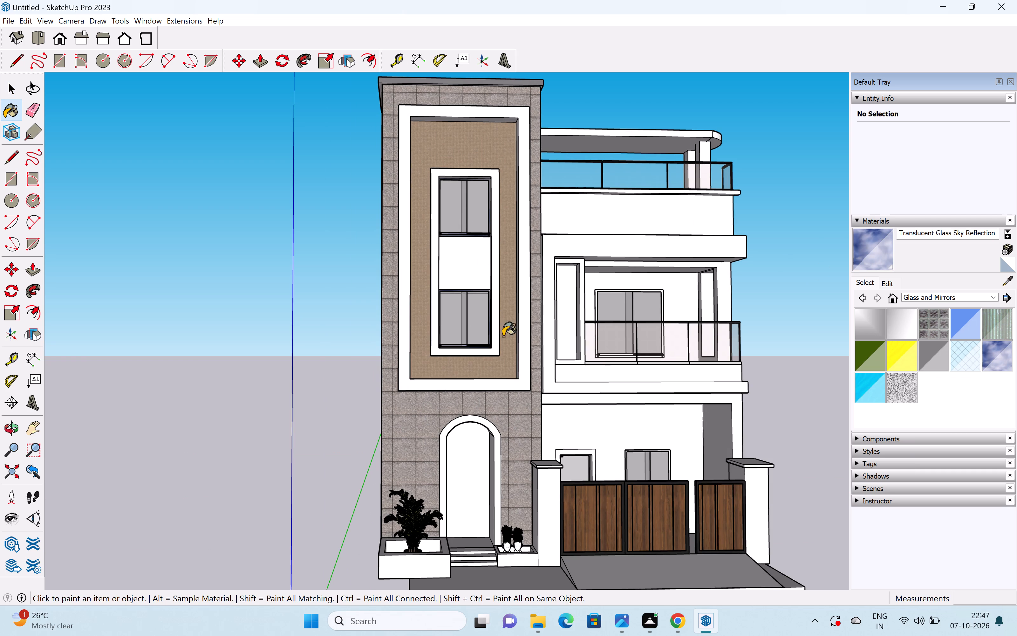
left_click(638, 308)
Paint the ground-floor window and door behind the gate with Translucent Glass Sky Reflection.
middle_click_drag(668, 453, 632, 497)
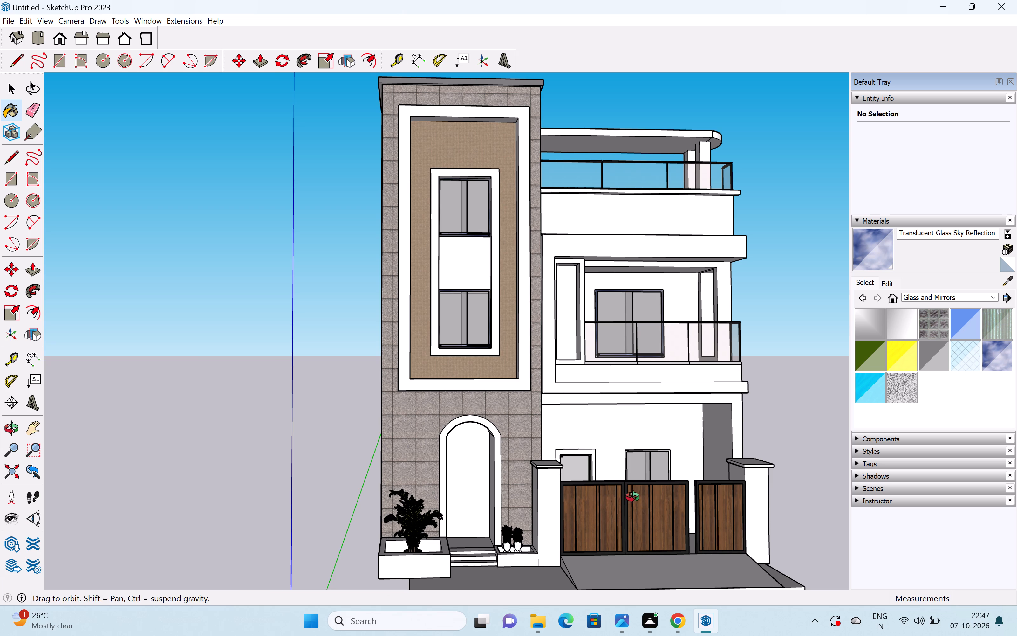
middle_click_drag(632, 497, 601, 535)
scroll(601, 535, "up", 1)
left_click(653, 471)
scroll(657, 475, "up", 5)
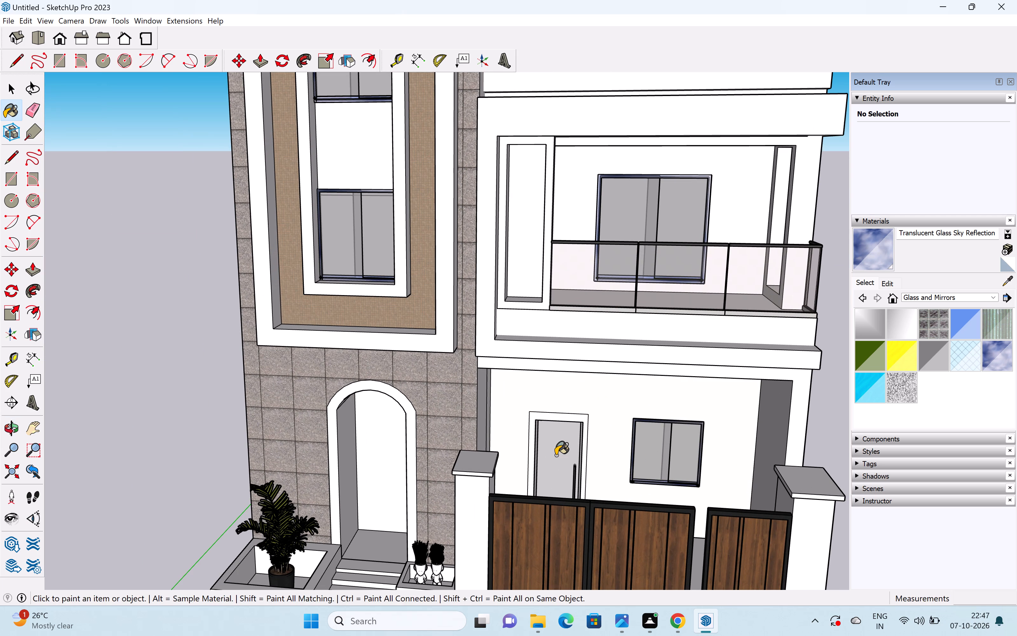
left_click(556, 455)
key("space")
scroll(560, 455, "down", 11)
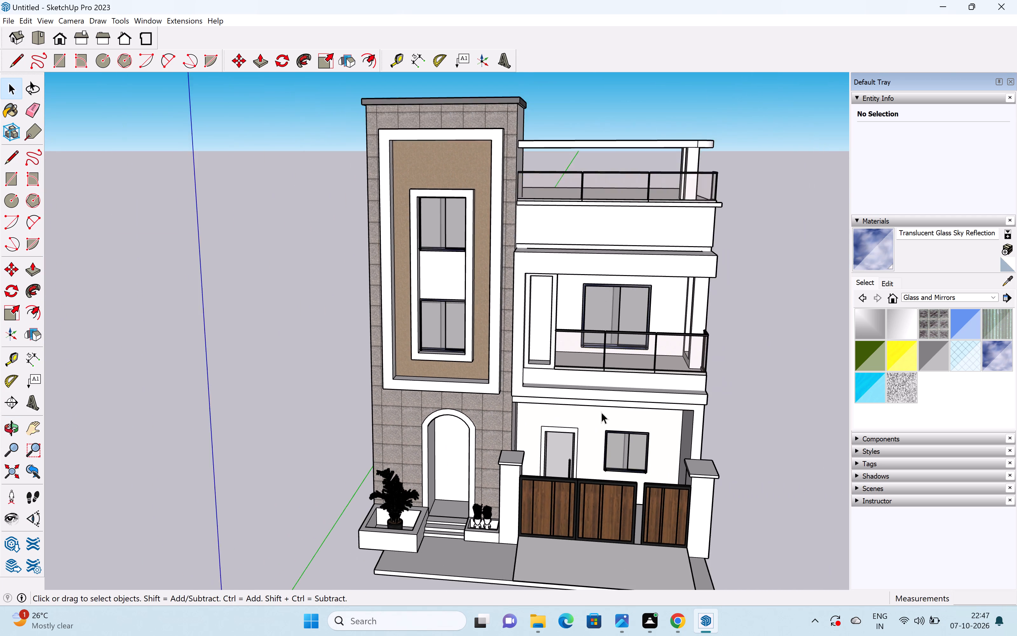
scroll(601, 412, "down", 2)
middle_click_drag(606, 392, 648, 332)
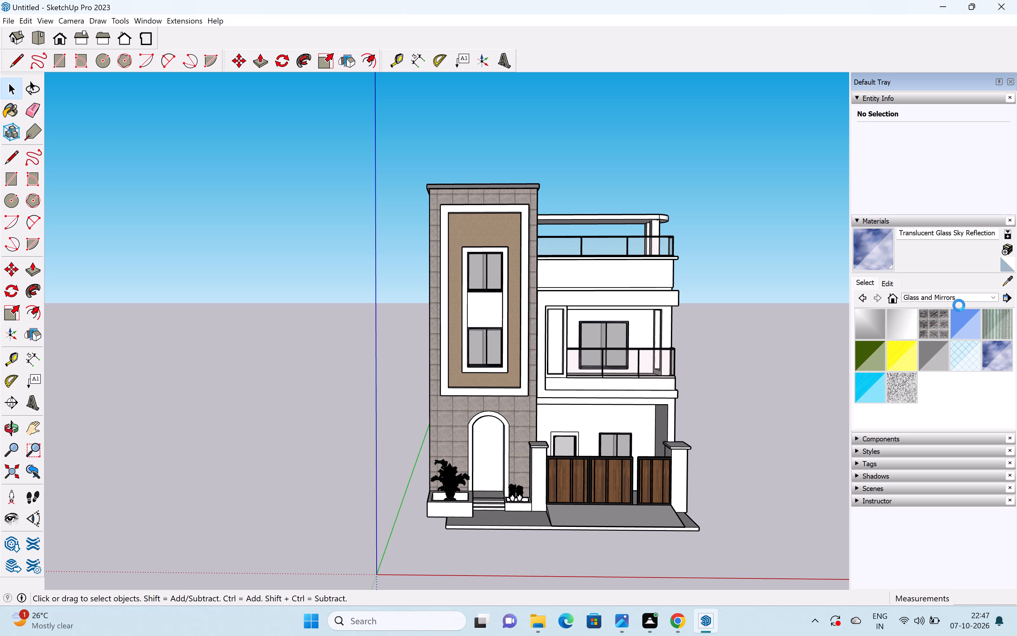
Paint the driveway ramp in front of the gate with Tile Large Brown from the Tile collection.
left_click(939, 295)
left_click(940, 429)
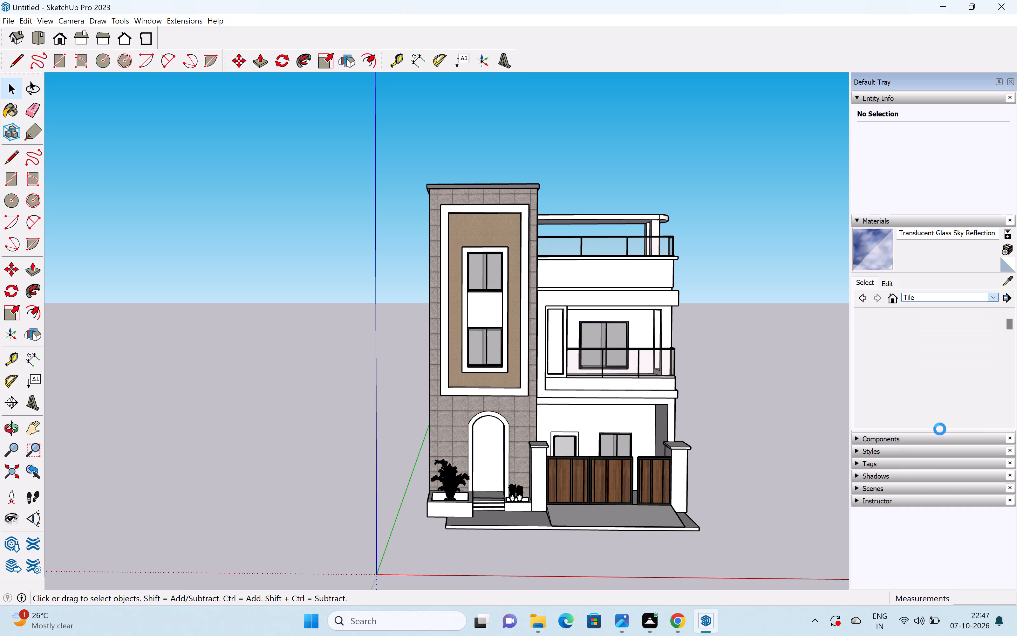
scroll(940, 382, "down", 9)
scroll(940, 382, "up", 3)
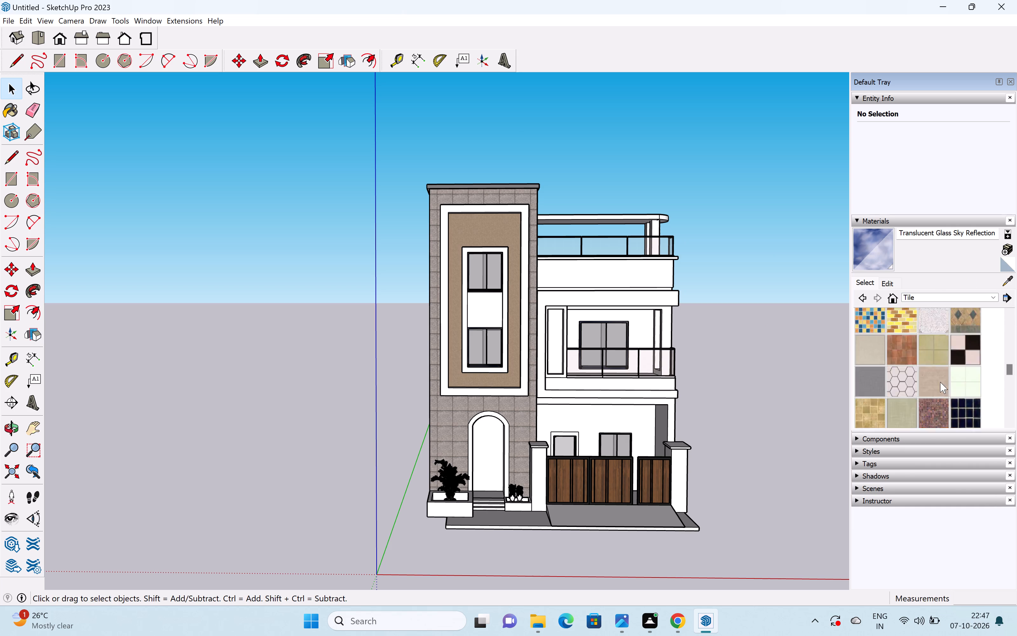
scroll(940, 382, "up", 6)
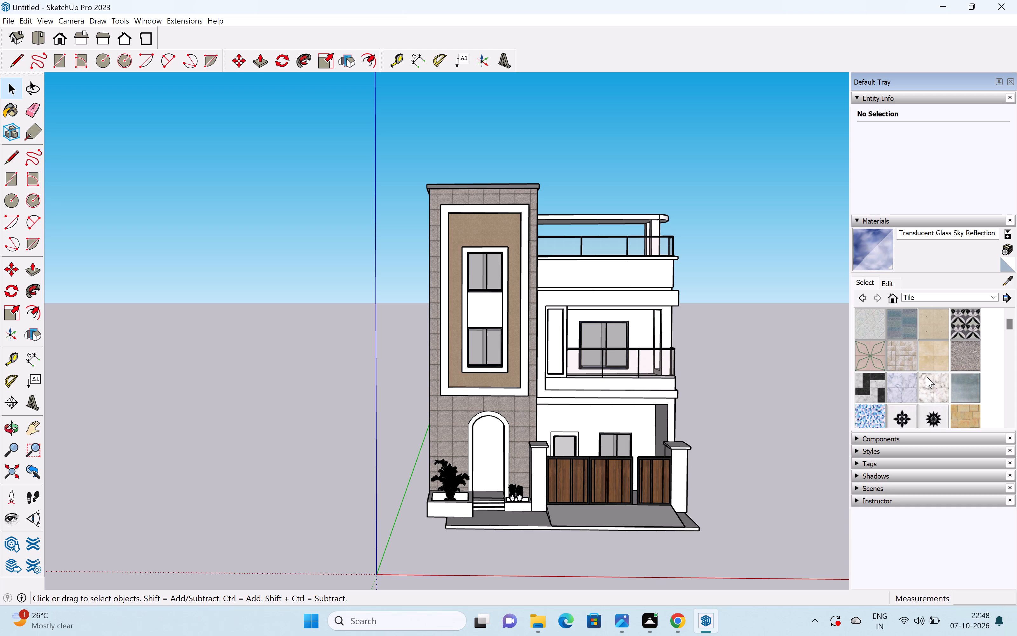
scroll(927, 376, "up", 3)
scroll(921, 333, "down", 9)
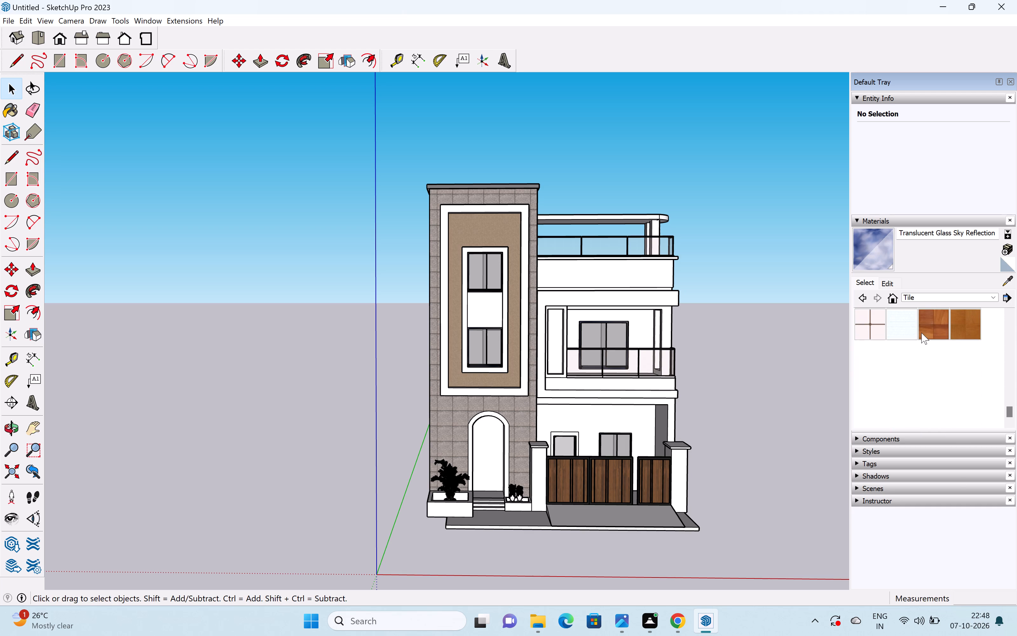
scroll(921, 333, "up", 6)
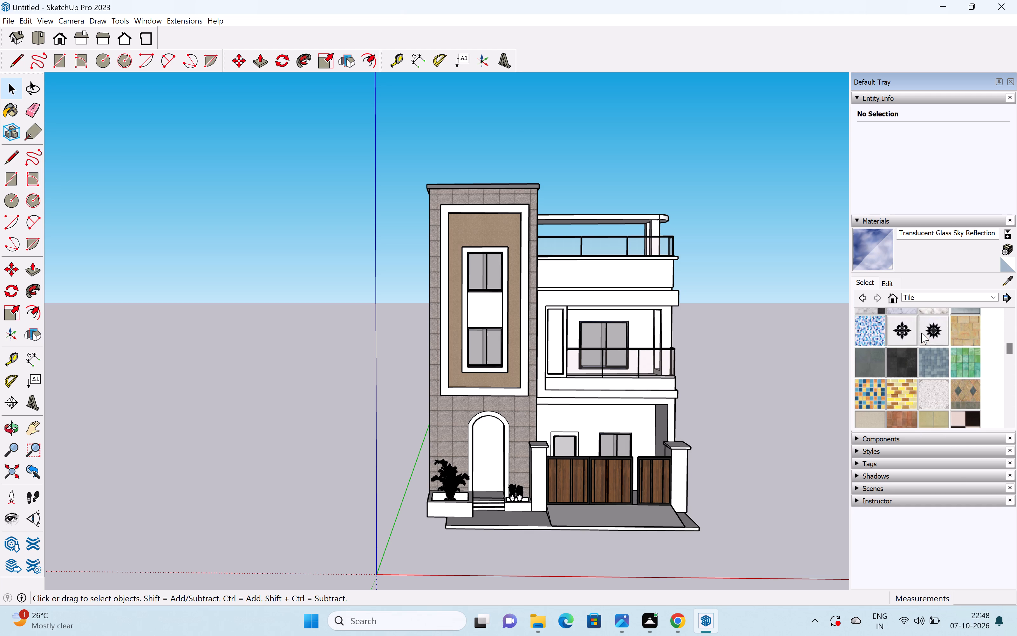
scroll(921, 333, "down", 2)
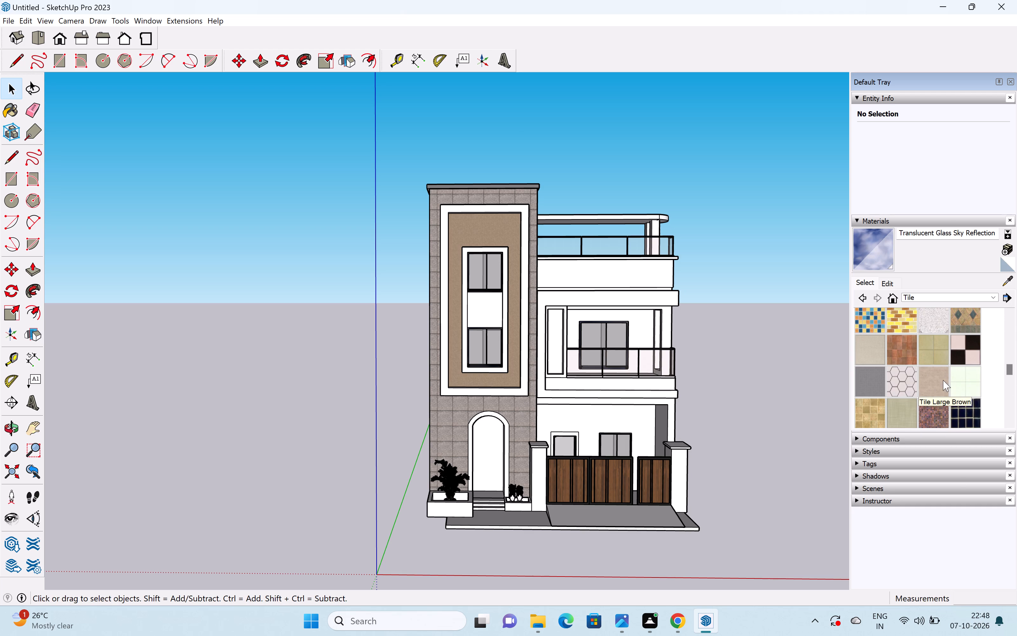
left_click(942, 376)
left_click(644, 516)
Paint the ground slab around the entrance and driveway with Tile Large Brown.
scroll(644, 518, "up", 3)
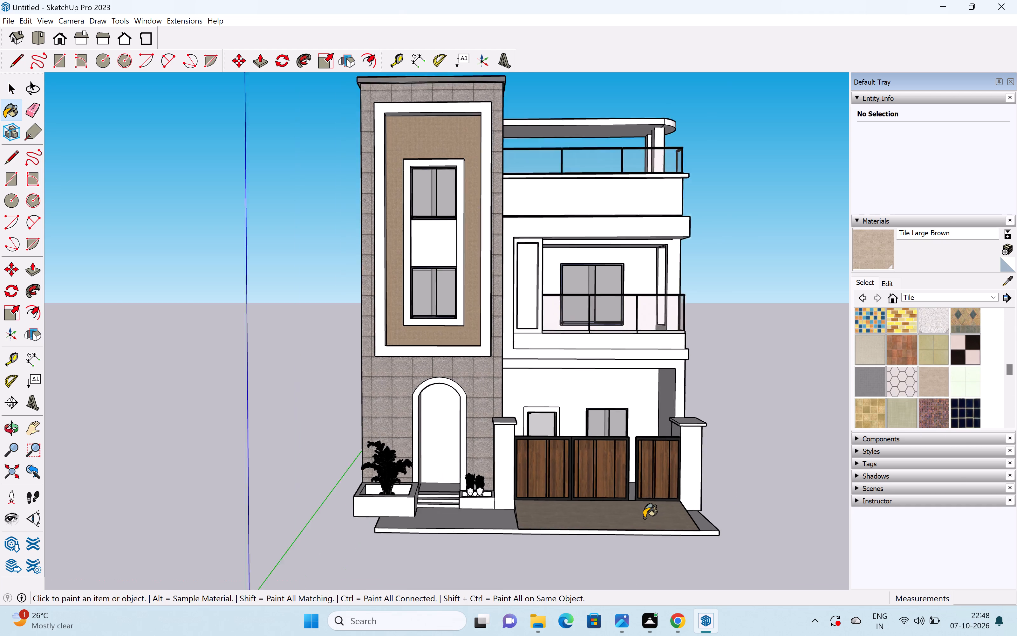
scroll(644, 518, "up", 2)
left_click(467, 520)
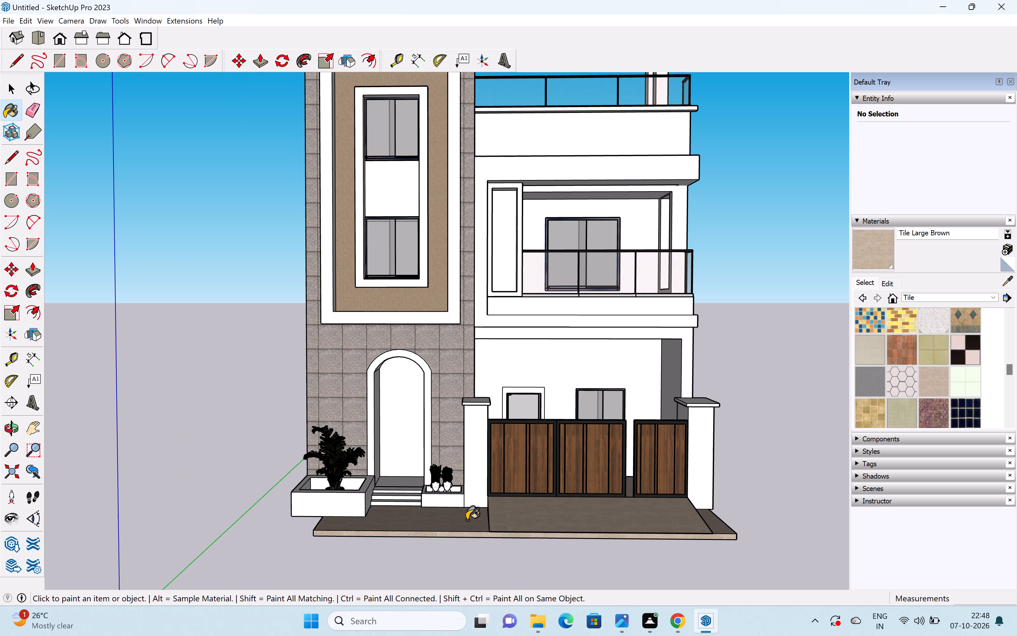
scroll(467, 520, "down", 5)
key("space")
left_click(438, 554)
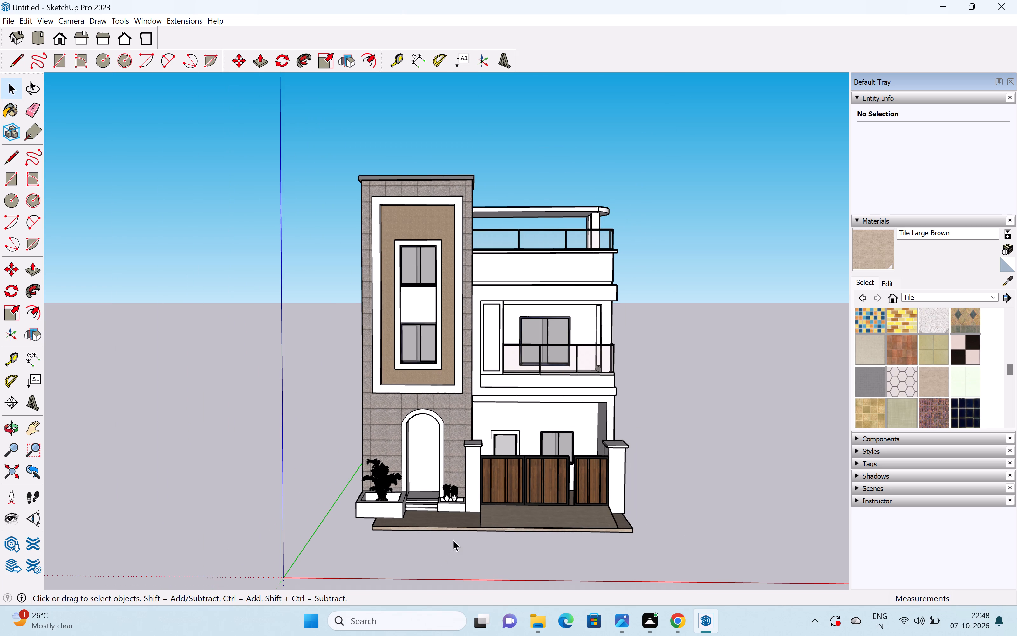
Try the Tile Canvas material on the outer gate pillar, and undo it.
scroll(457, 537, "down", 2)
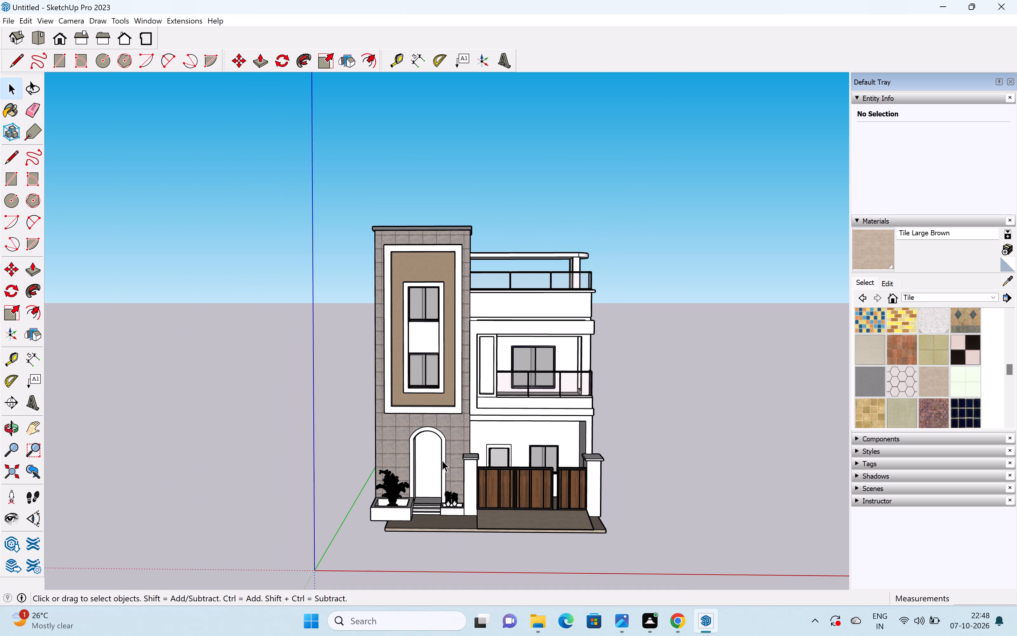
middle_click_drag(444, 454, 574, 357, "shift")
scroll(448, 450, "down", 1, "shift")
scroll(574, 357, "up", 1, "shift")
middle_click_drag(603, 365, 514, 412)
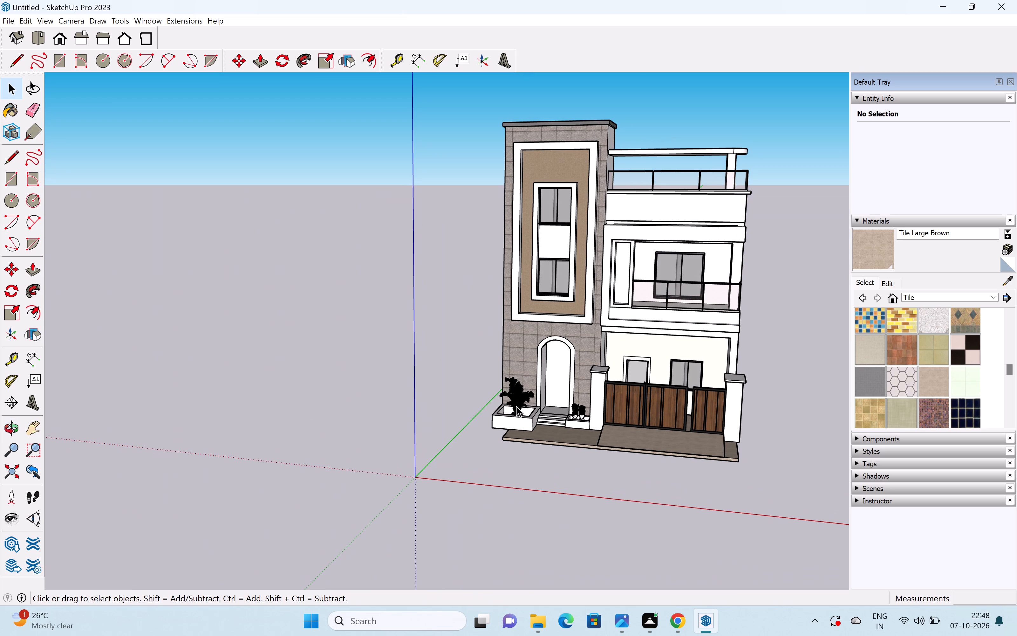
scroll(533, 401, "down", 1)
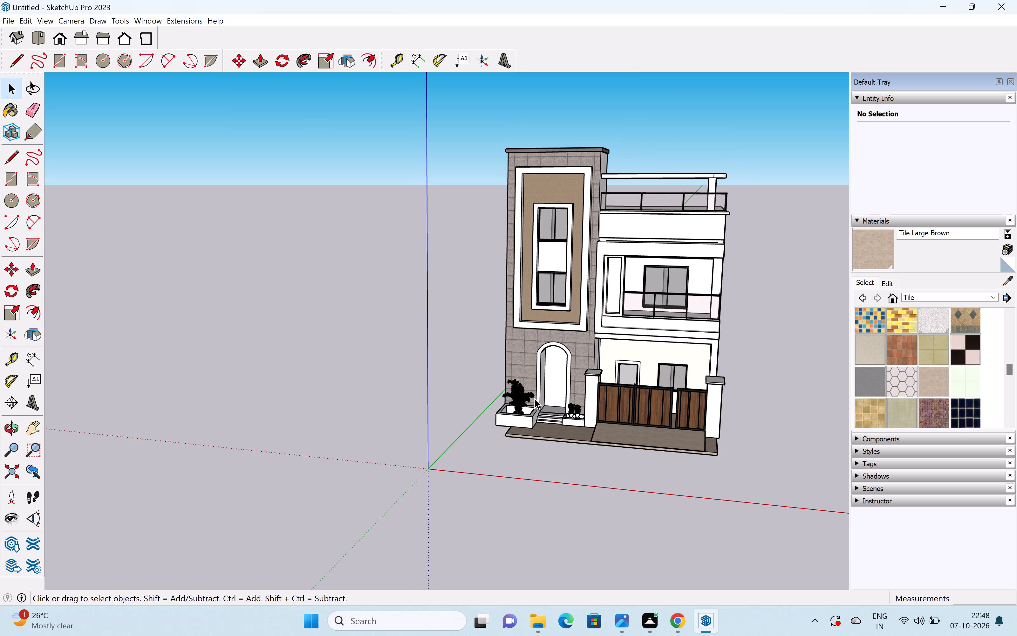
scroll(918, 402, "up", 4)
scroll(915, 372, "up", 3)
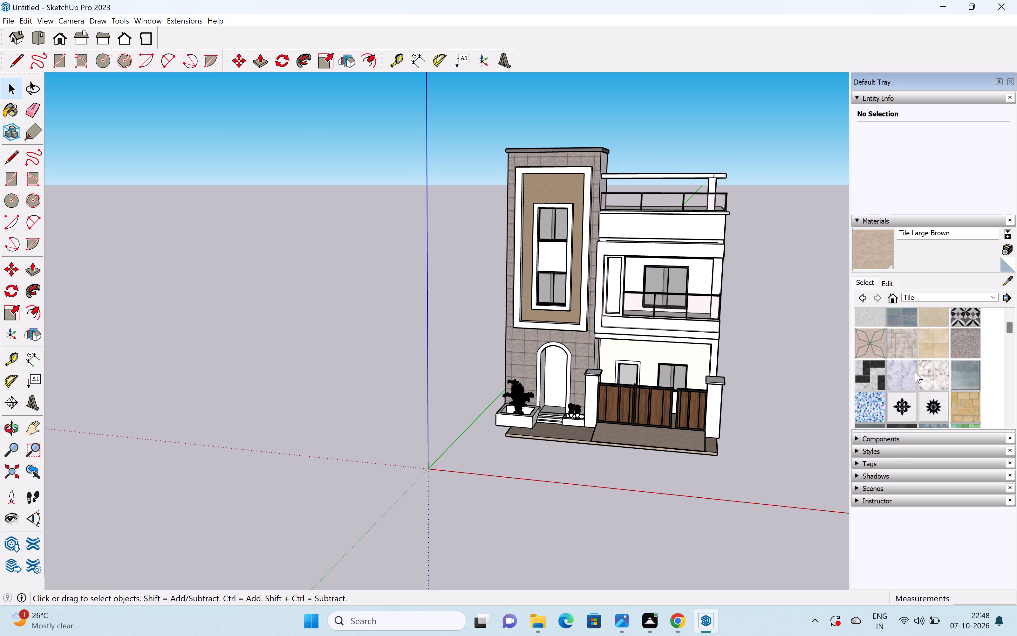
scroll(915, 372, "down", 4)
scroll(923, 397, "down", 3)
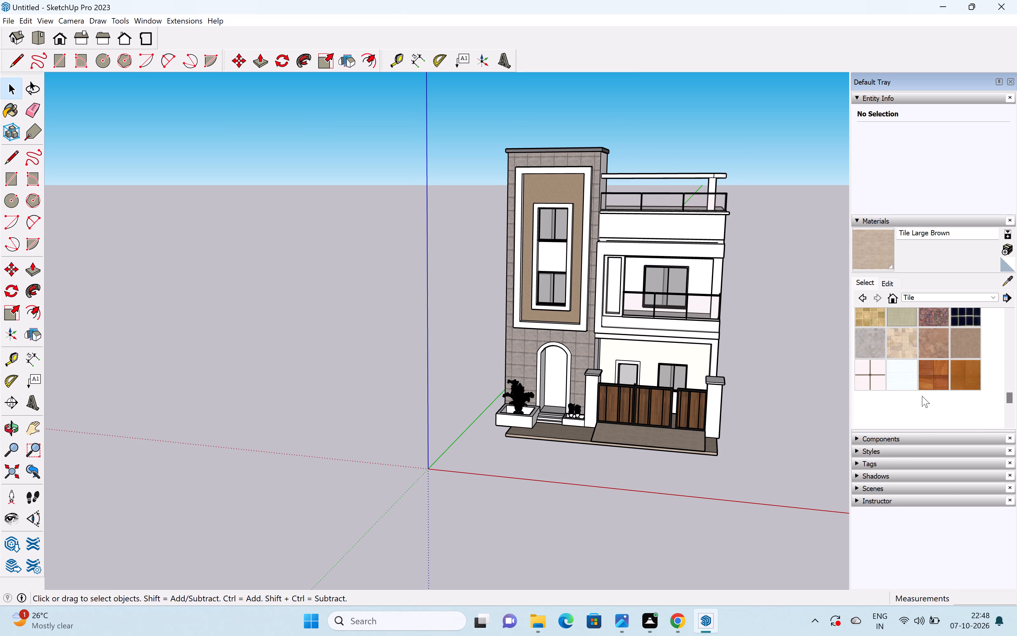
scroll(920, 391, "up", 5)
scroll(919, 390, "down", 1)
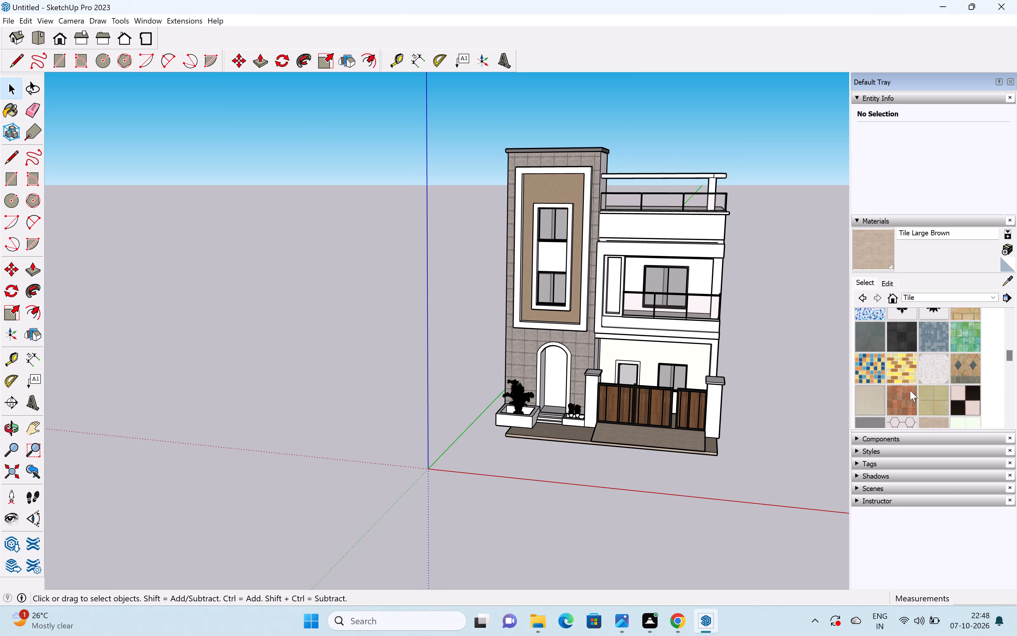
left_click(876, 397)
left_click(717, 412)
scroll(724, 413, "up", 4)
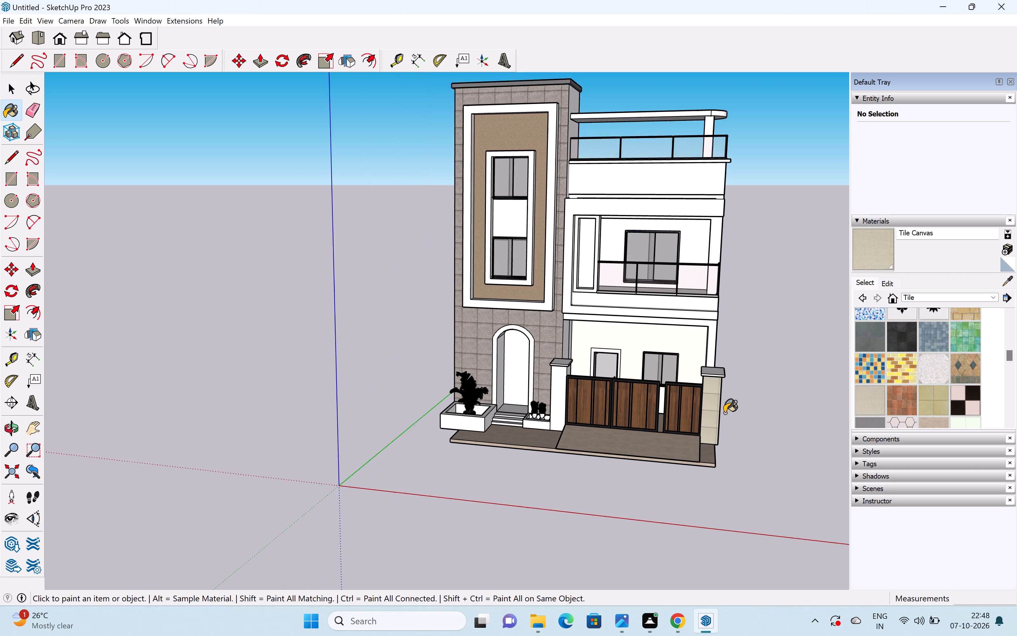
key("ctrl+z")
Paint the shafts of both gate pillars with Travertine Small Tile from the Tile collection.
scroll(797, 438, "down", 4)
scroll(893, 412, "up", 2)
scroll(893, 410, "down", 8)
scroll(902, 394, "up", 4)
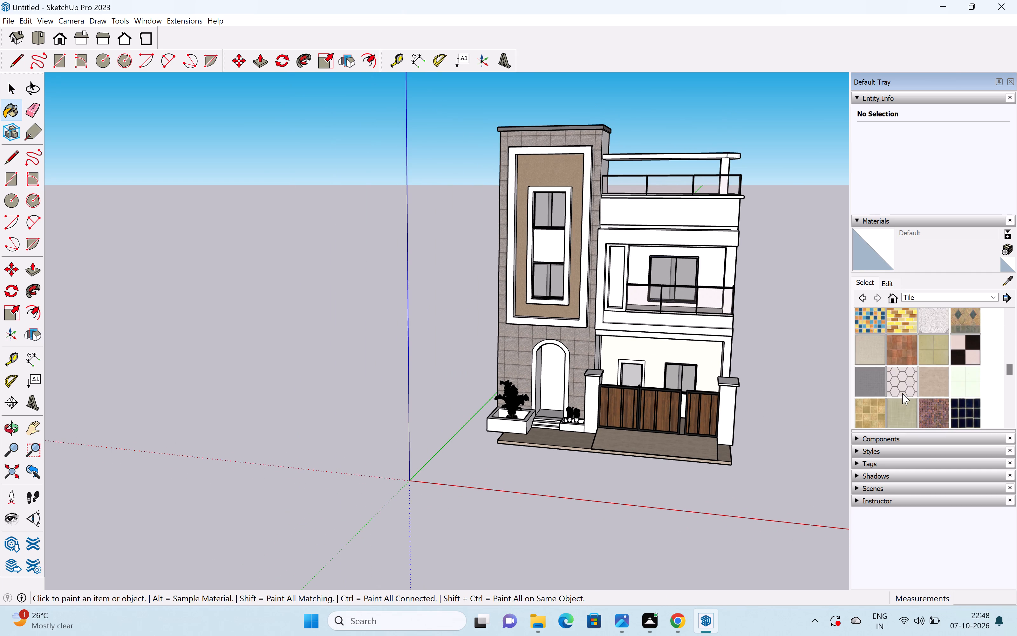
scroll(902, 393, "up", 5)
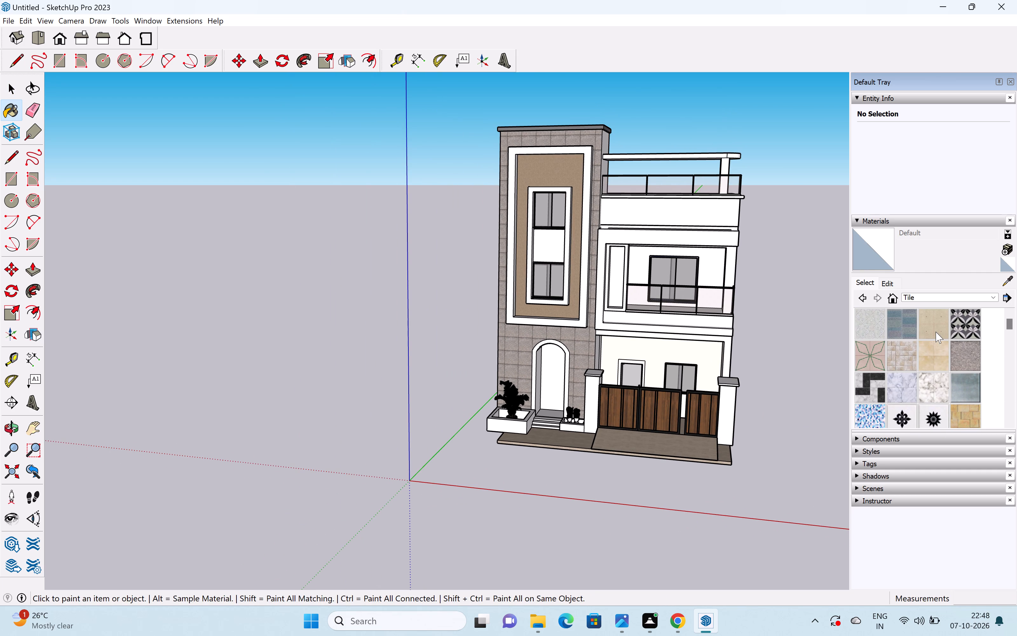
scroll(936, 351, "up", 3)
scroll(874, 349, "down", 7)
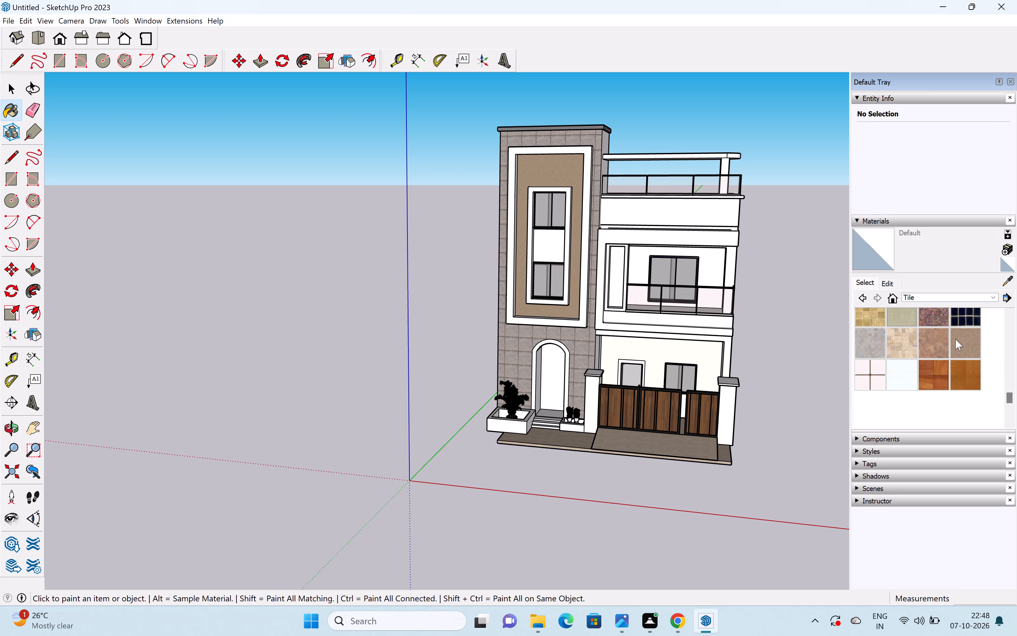
left_click(955, 339)
left_click(730, 407)
scroll(739, 402, "up", 3)
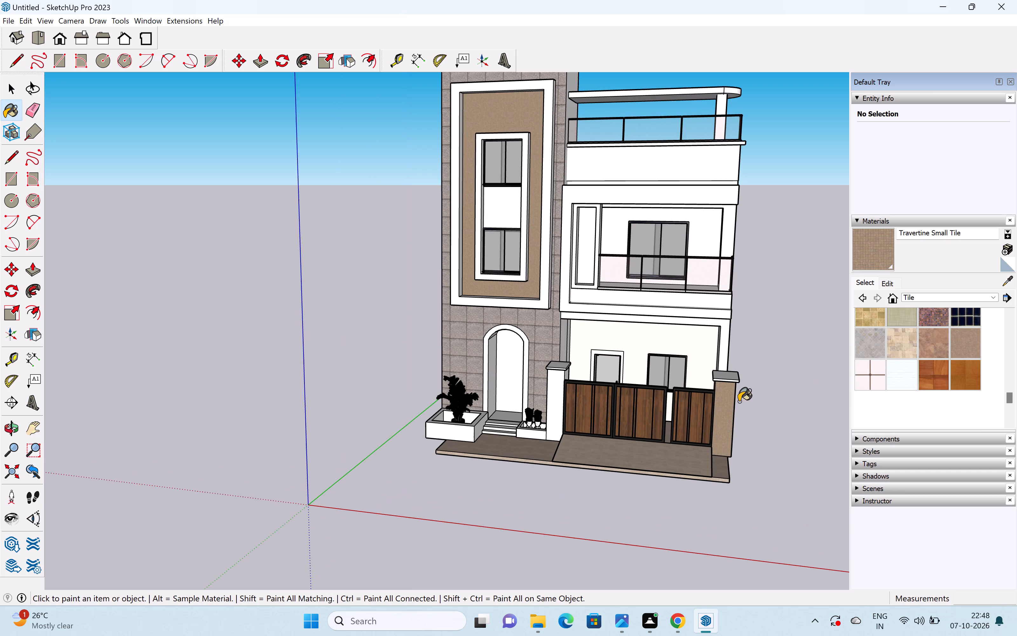
scroll(727, 376, "up", 6)
scroll(550, 408, "down", 4)
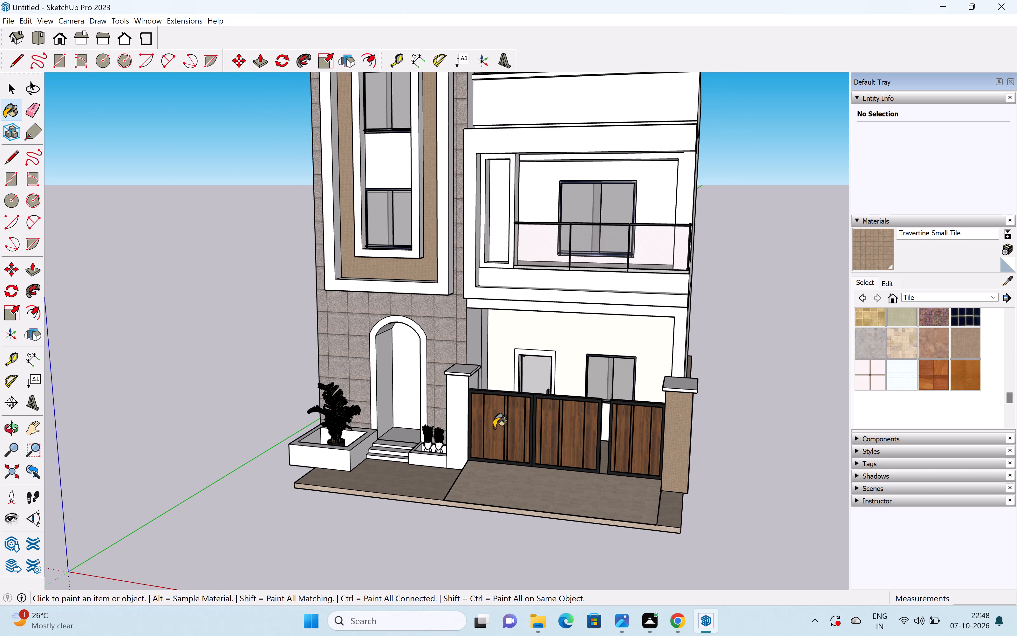
left_click(456, 420)
scroll(465, 402, "down", 3)
Paint the caps and remaining side faces of both gate pillars with Travertine Small Tile.
left_click(460, 376)
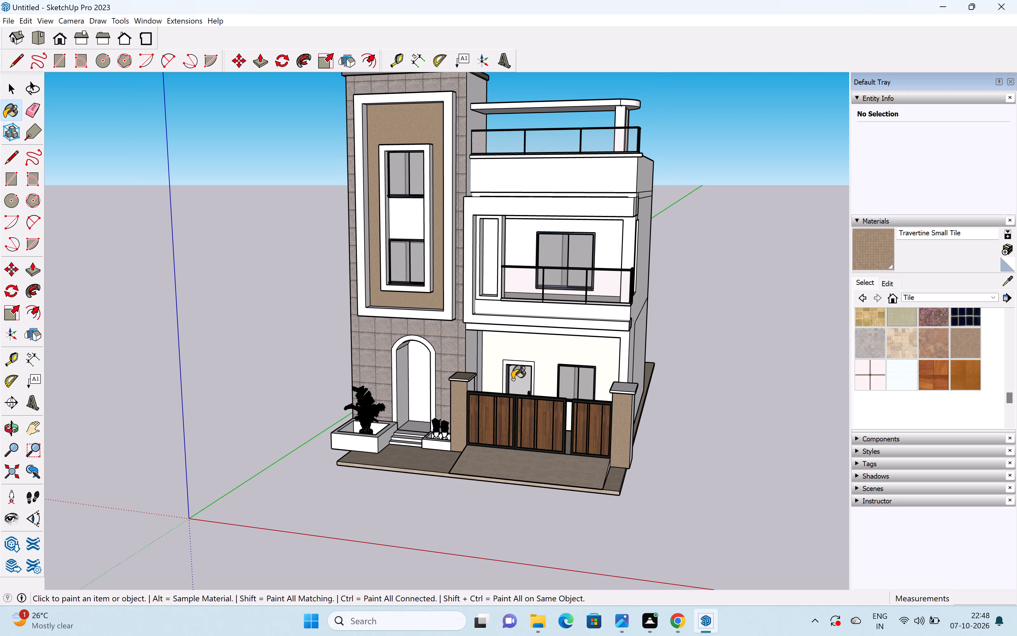
left_click(626, 387)
middle_click_drag(649, 405, 537, 419)
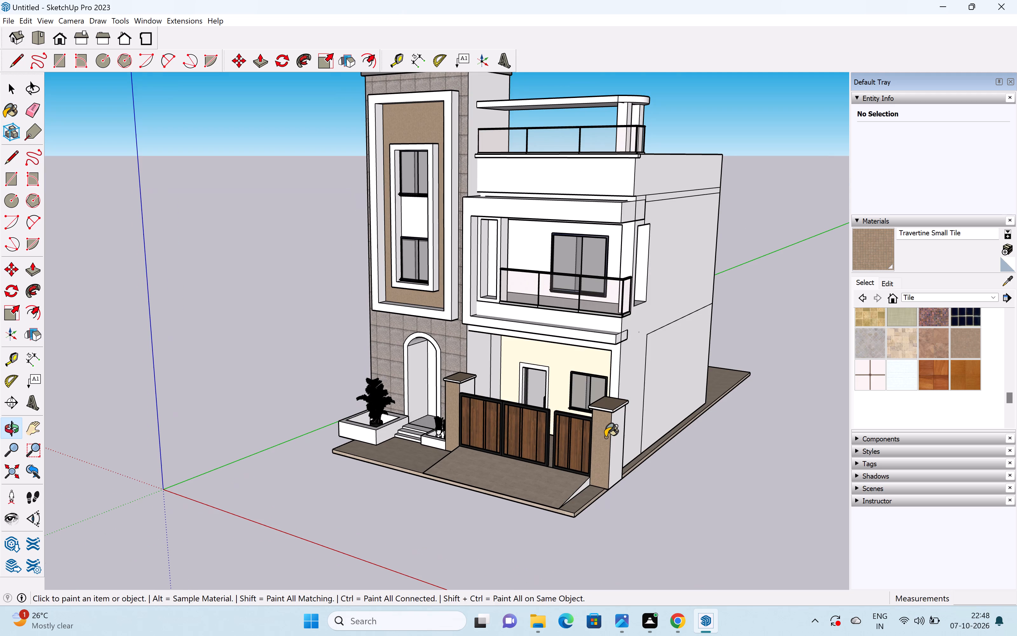
left_click(617, 432)
scroll(468, 389, "up", 11)
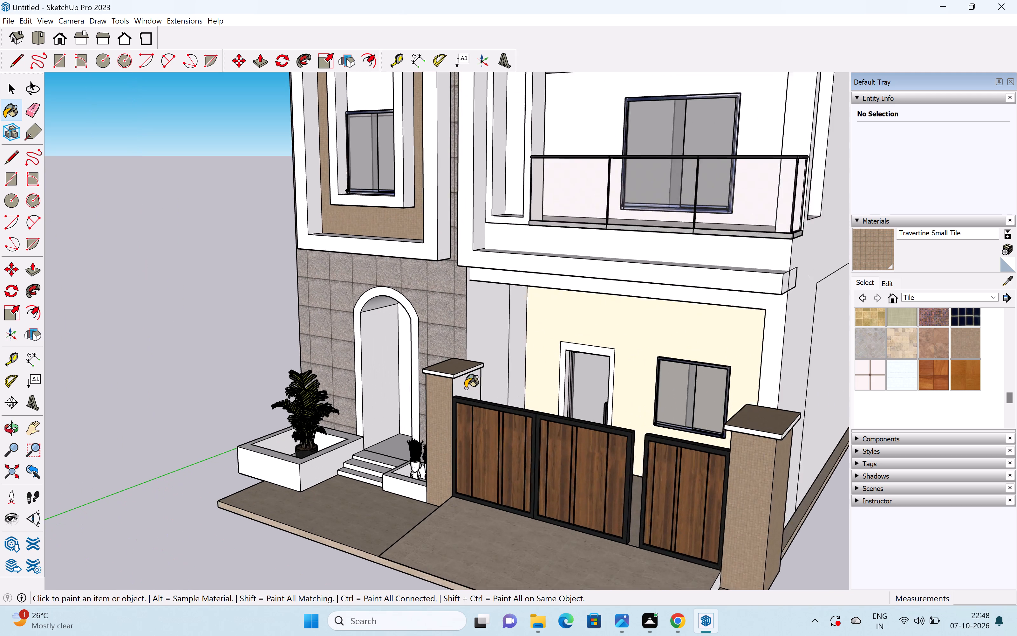
left_click(465, 388)
scroll(540, 391, "down", 14)
scroll(514, 404, "up", 1)
middle_click_drag(516, 404, 729, 346)
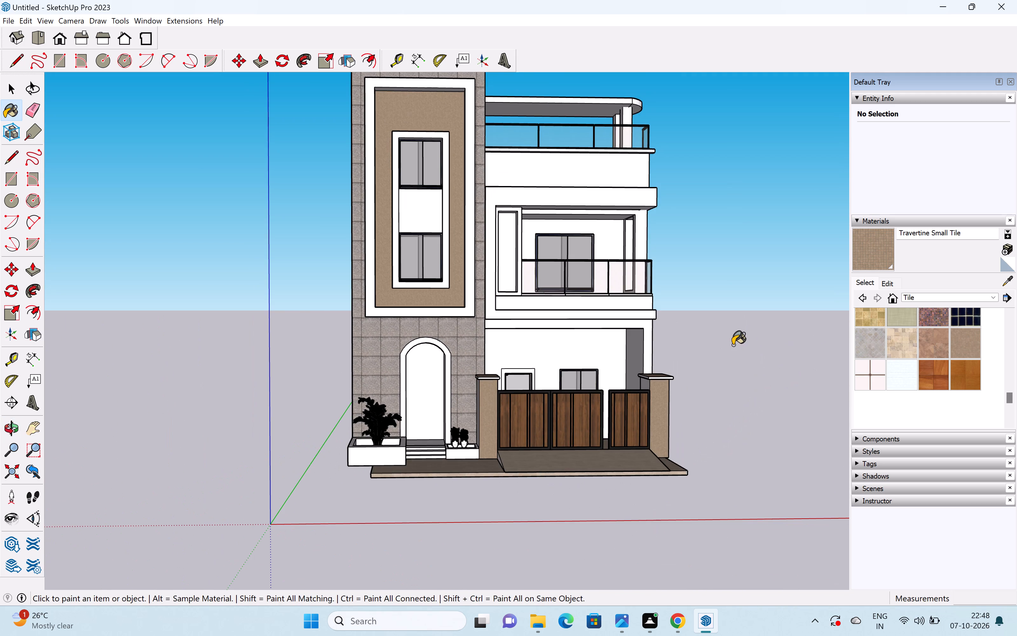
Paint the side face of the gate pillar beside the entrance with Travertine Small Tile.
scroll(733, 345, "down", 3)
middle_click_drag(546, 397, 618, 403)
scroll(542, 403, "up", 4)
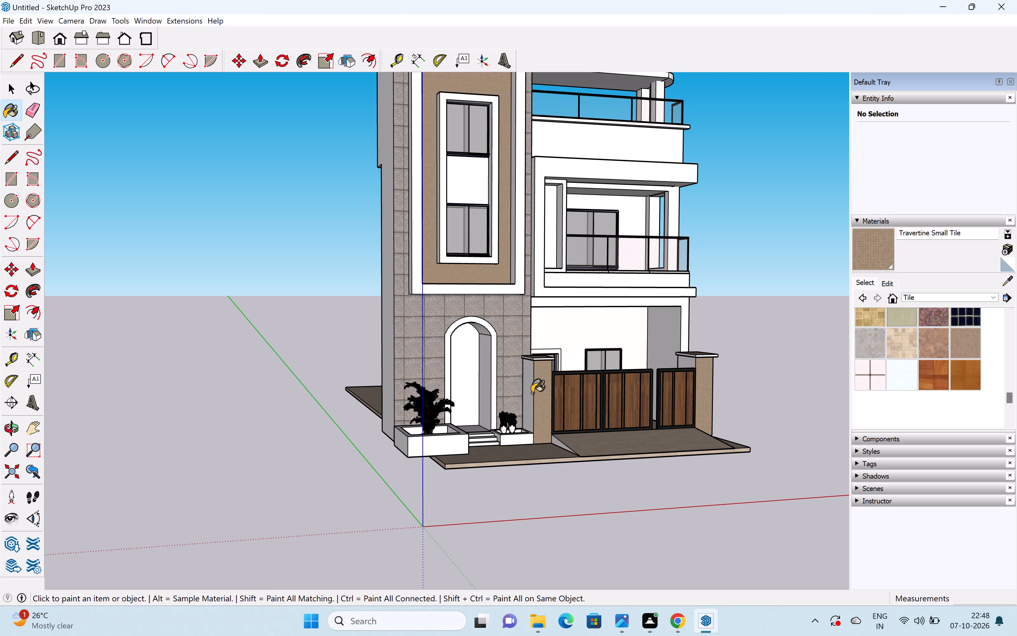
left_click(532, 393)
Paint the outer faces and rim of the large planter beside the entrance door with Travertine Small Tile.
scroll(555, 398, "down", 6)
middle_click_drag(618, 404, 447, 448)
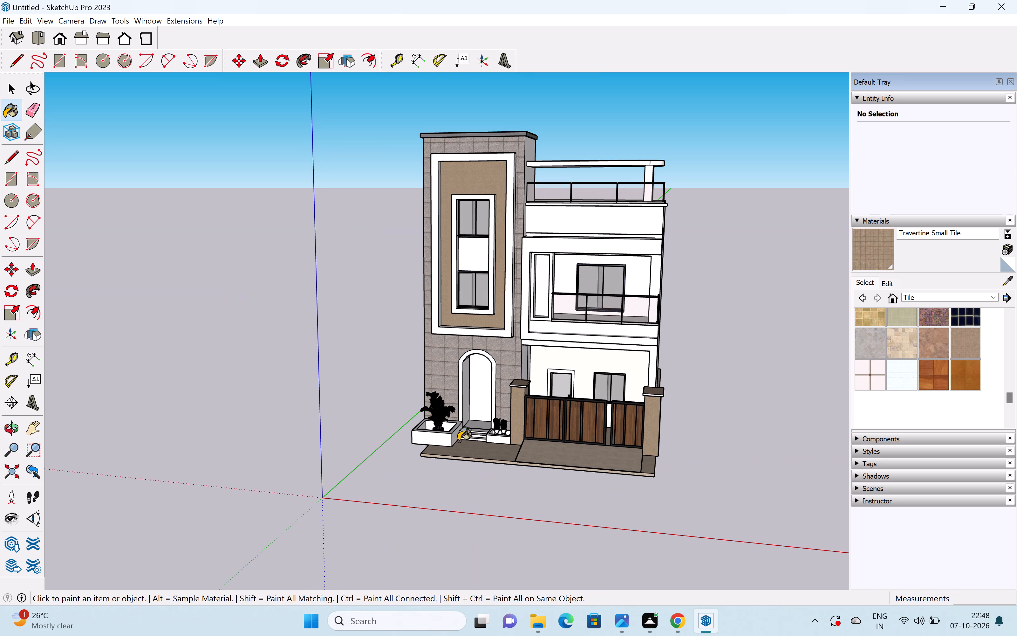
middle_click_drag(498, 426, 643, 391, "shift")
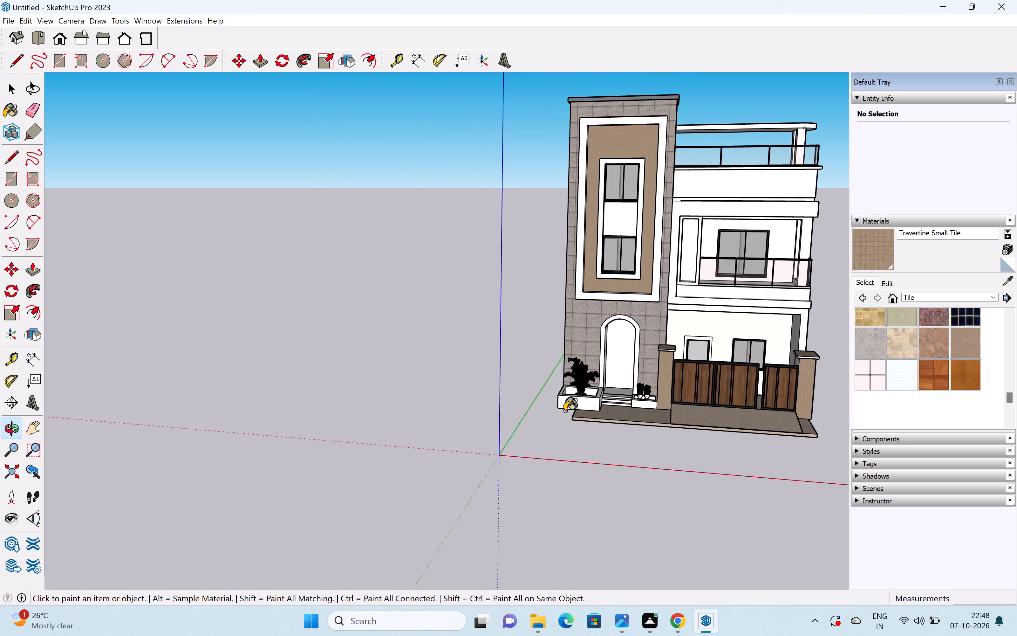
scroll(570, 408, "up", 6)
left_click(574, 398)
middle_click_drag(601, 409, 647, 409)
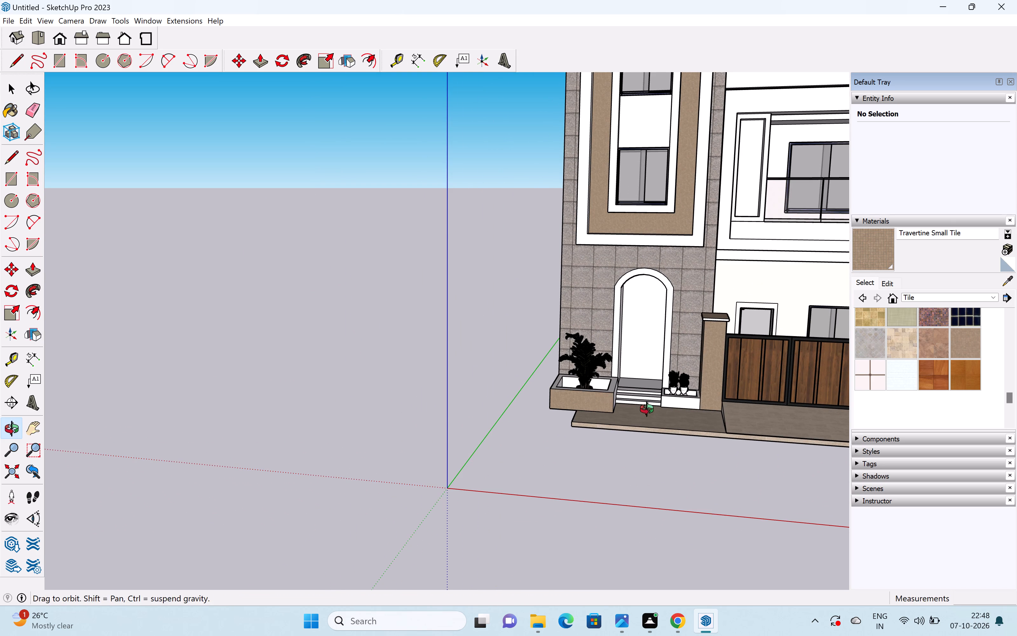
middle_click_drag(647, 409, 825, 374)
left_click(530, 383)
middle_click_drag(593, 384, 436, 418)
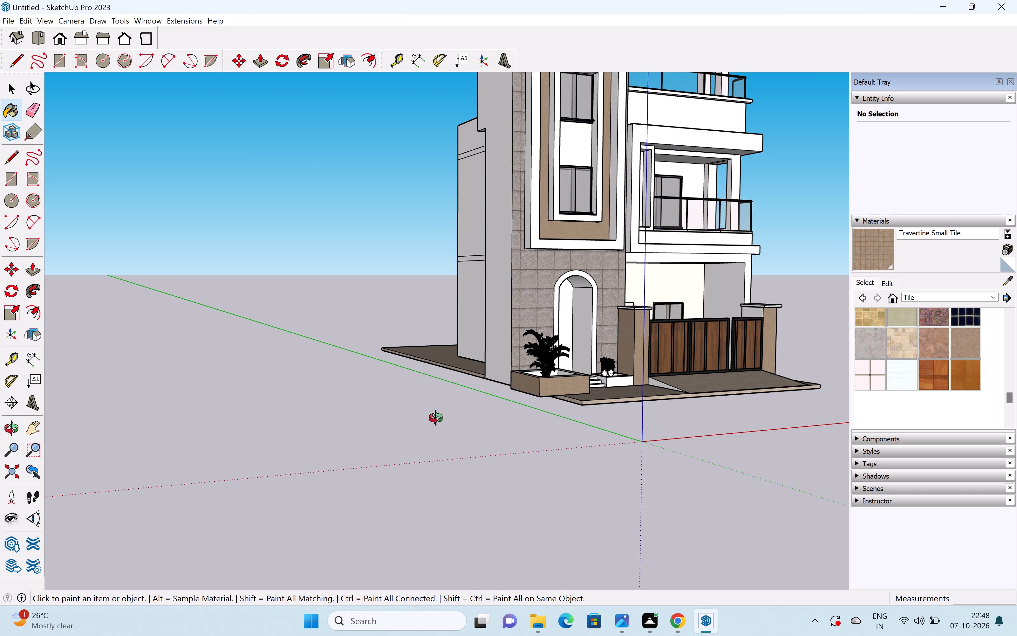
middle_click_drag(436, 418, 282, 439)
scroll(474, 408, "up", 4)
left_click(475, 408)
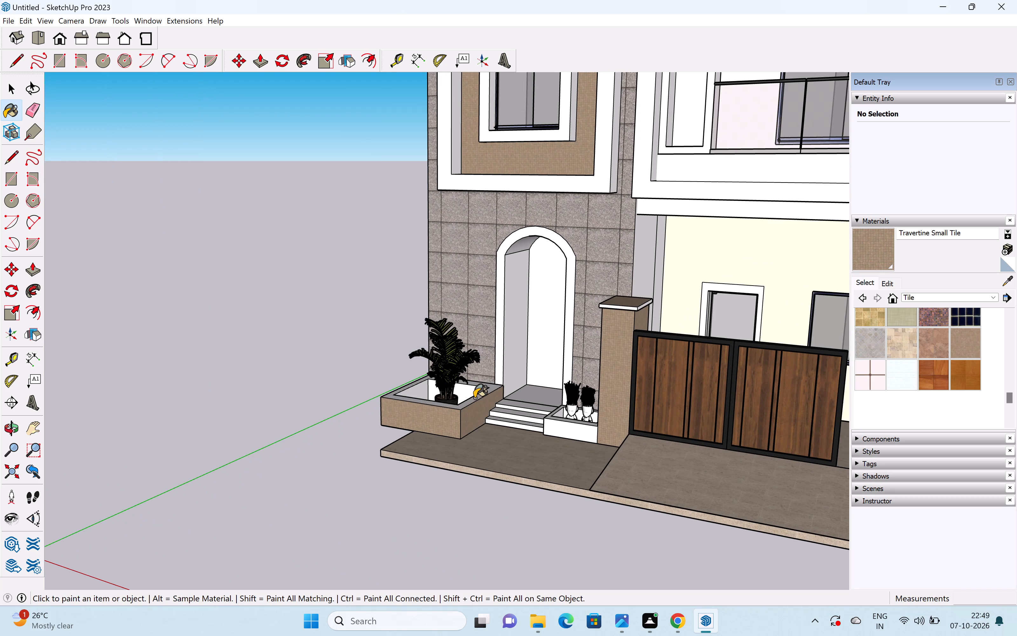
left_click(474, 398)
Paint the front and side of the small planter next to the gate pillar with Travertine Small Tile.
left_click(580, 430)
middle_click_drag(574, 419, 618, 410)
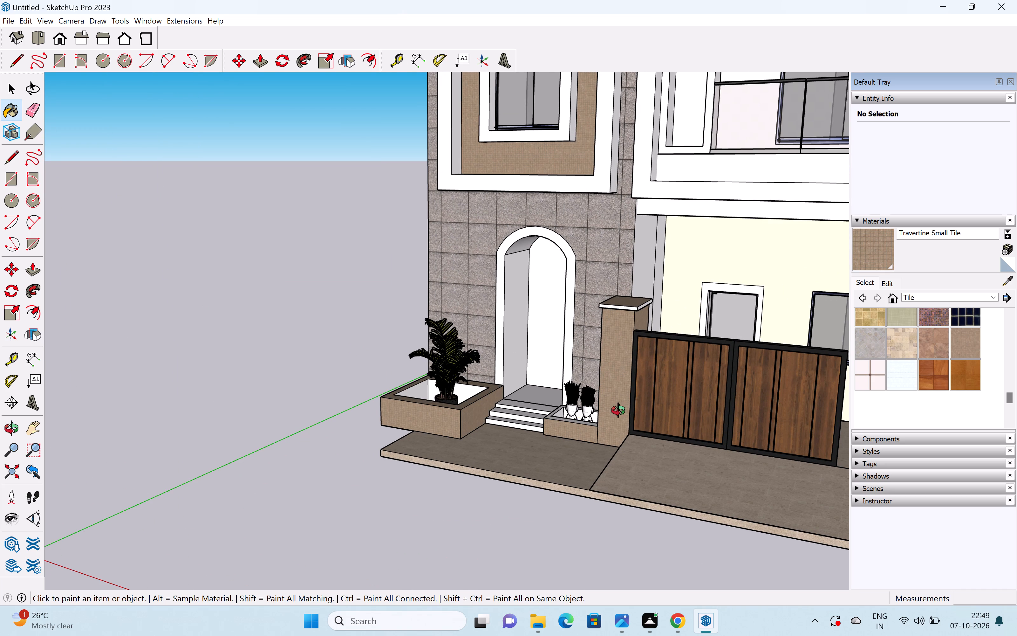
middle_click_drag(618, 410, 695, 408)
scroll(695, 408, "up", 1)
scroll(544, 410, "up", 4)
middle_click_drag(531, 414, 673, 418)
scroll(521, 397, "up", 3)
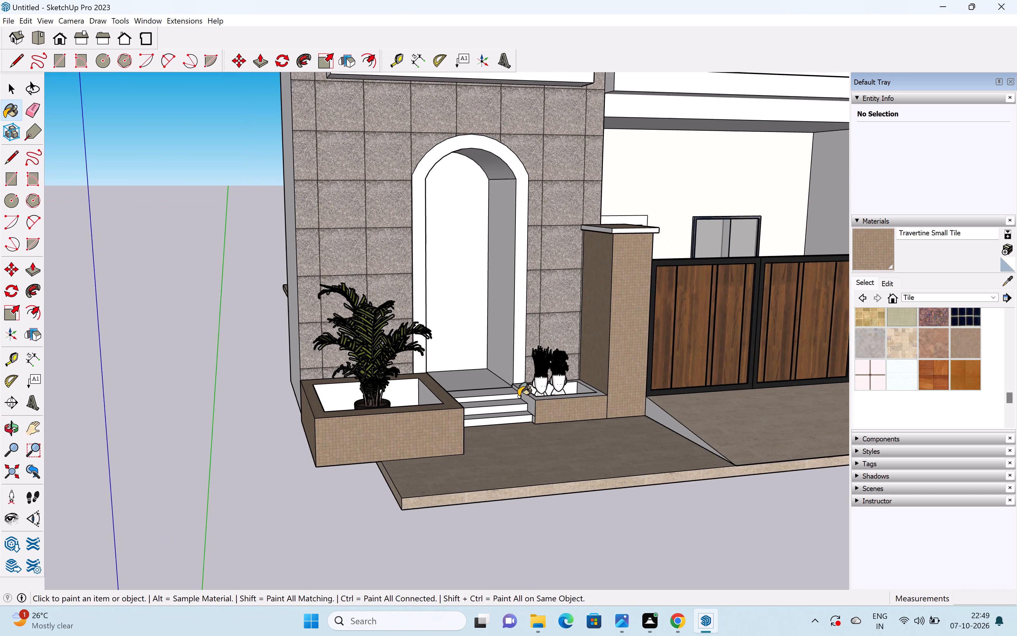
scroll(518, 397, "up", 2)
left_click(536, 402)
left_click(536, 397)
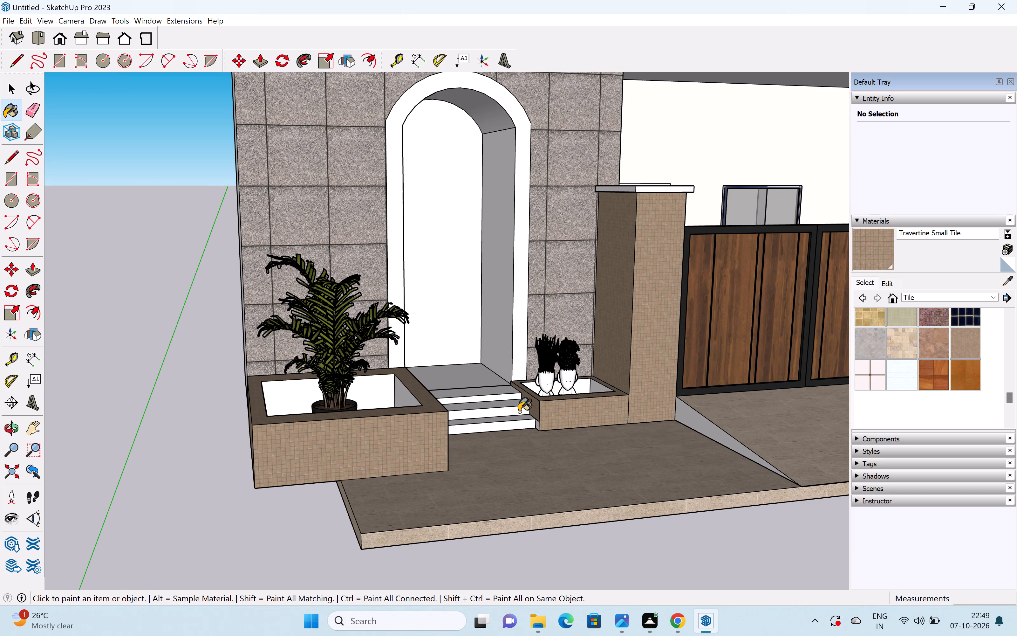
Paint the risers and treads of the entrance steps with Travertine Small Tile.
scroll(522, 412, "down", 5)
middle_click_drag(508, 429, 465, 440)
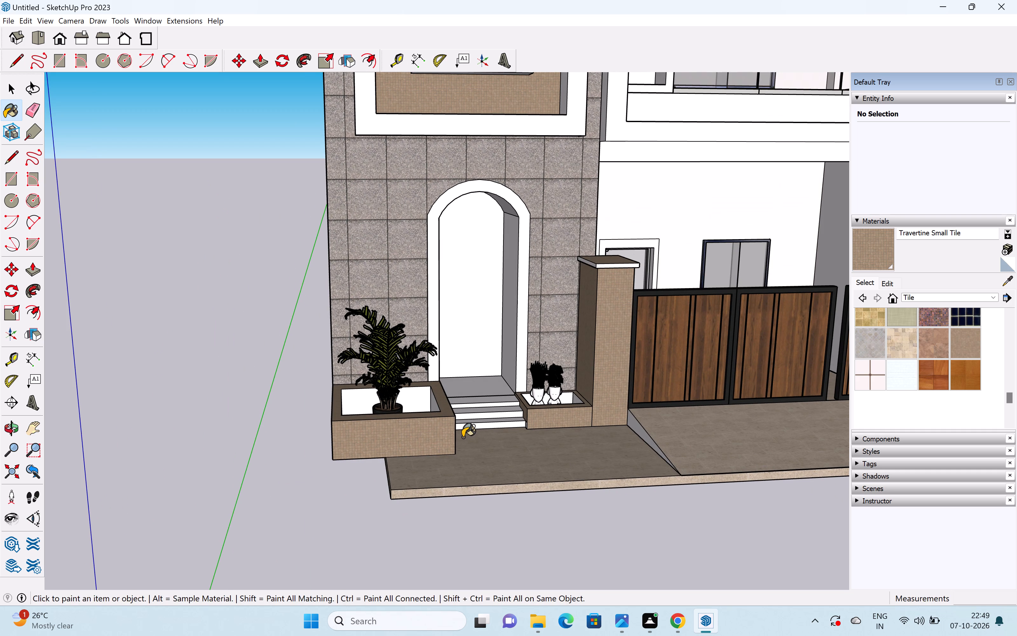
middle_click_drag(520, 411, 423, 405)
left_click(475, 409)
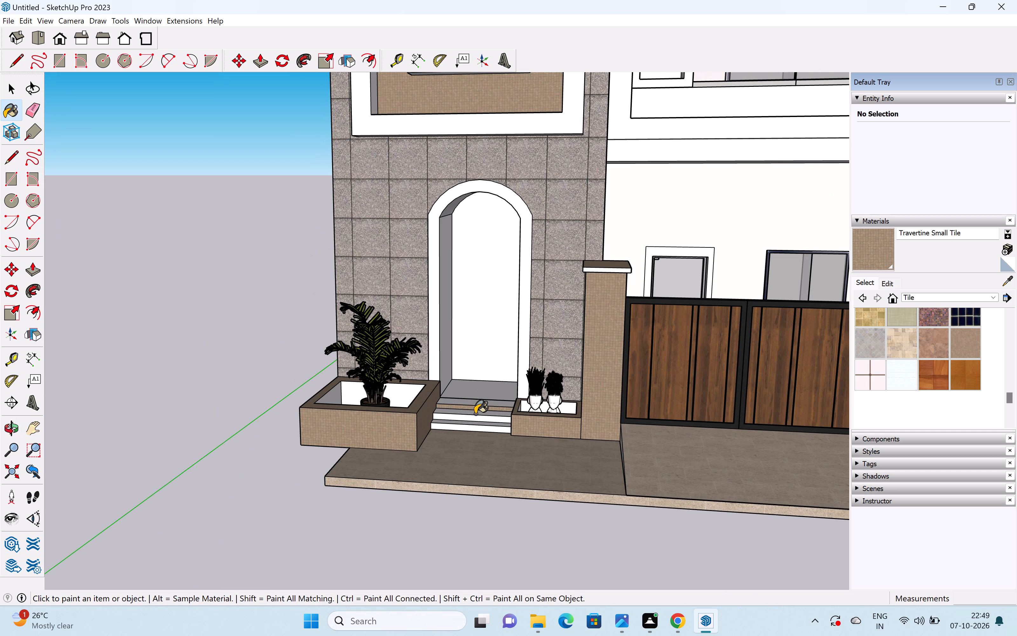
left_click(475, 414)
left_click(474, 421)
left_click(474, 428)
left_click(472, 418)
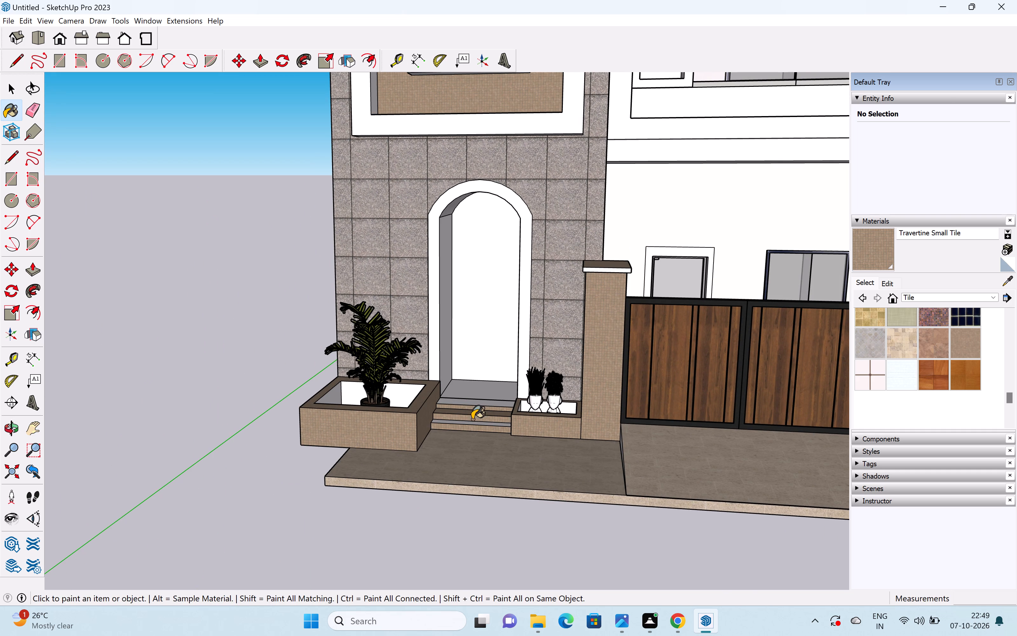
left_click(470, 423)
scroll(475, 402, "up", 9)
left_click(475, 400)
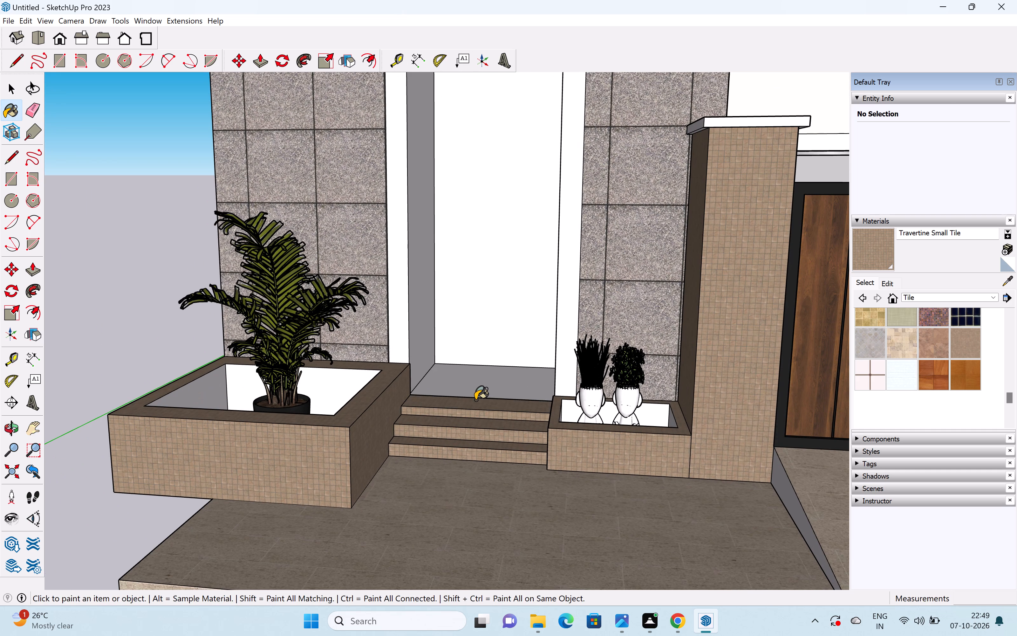
scroll(475, 400, "down", 15)
key("space")
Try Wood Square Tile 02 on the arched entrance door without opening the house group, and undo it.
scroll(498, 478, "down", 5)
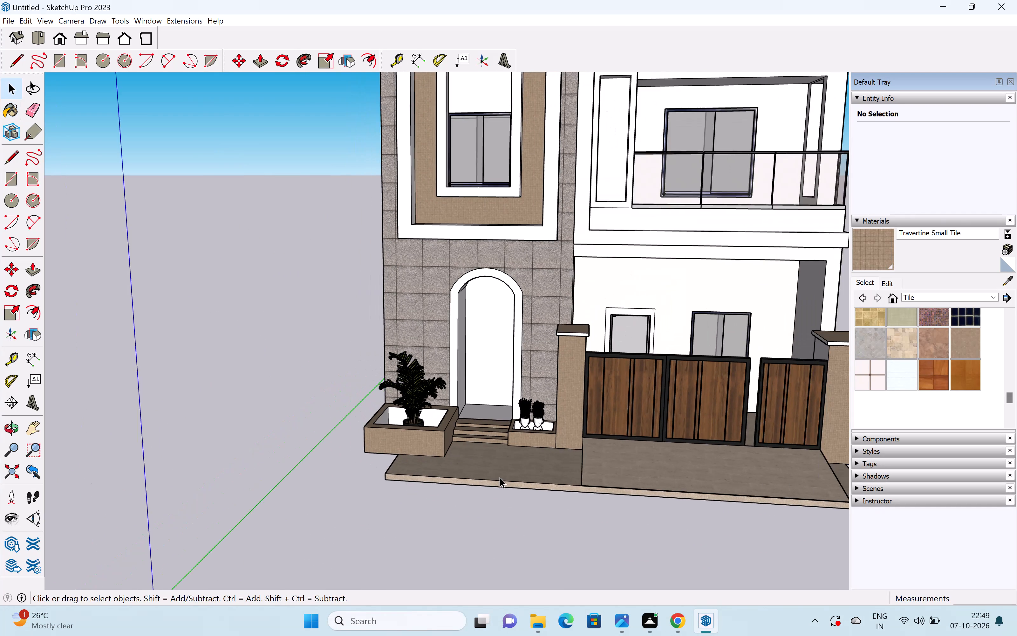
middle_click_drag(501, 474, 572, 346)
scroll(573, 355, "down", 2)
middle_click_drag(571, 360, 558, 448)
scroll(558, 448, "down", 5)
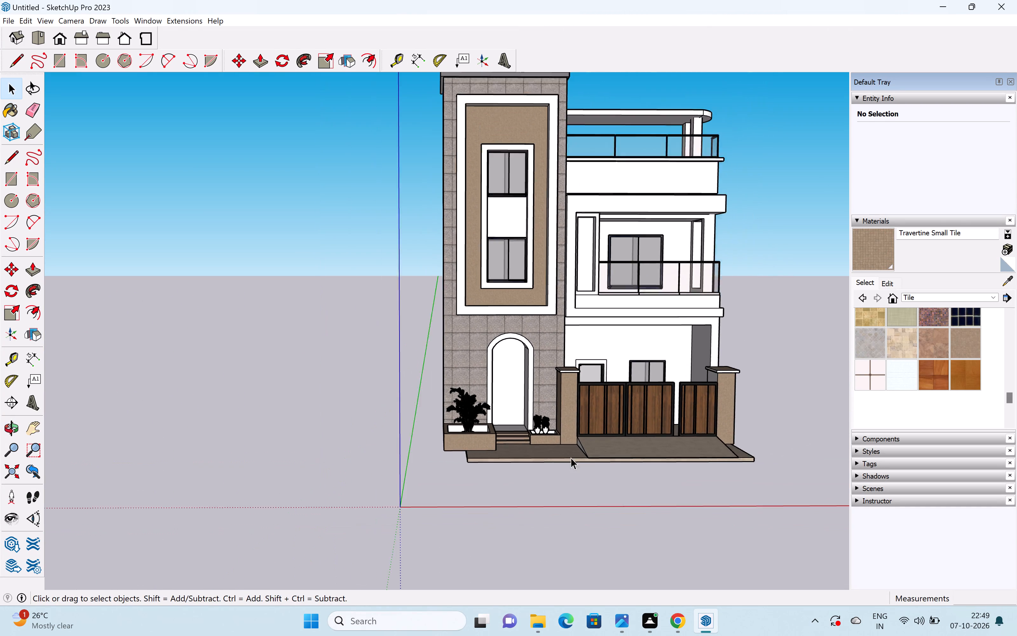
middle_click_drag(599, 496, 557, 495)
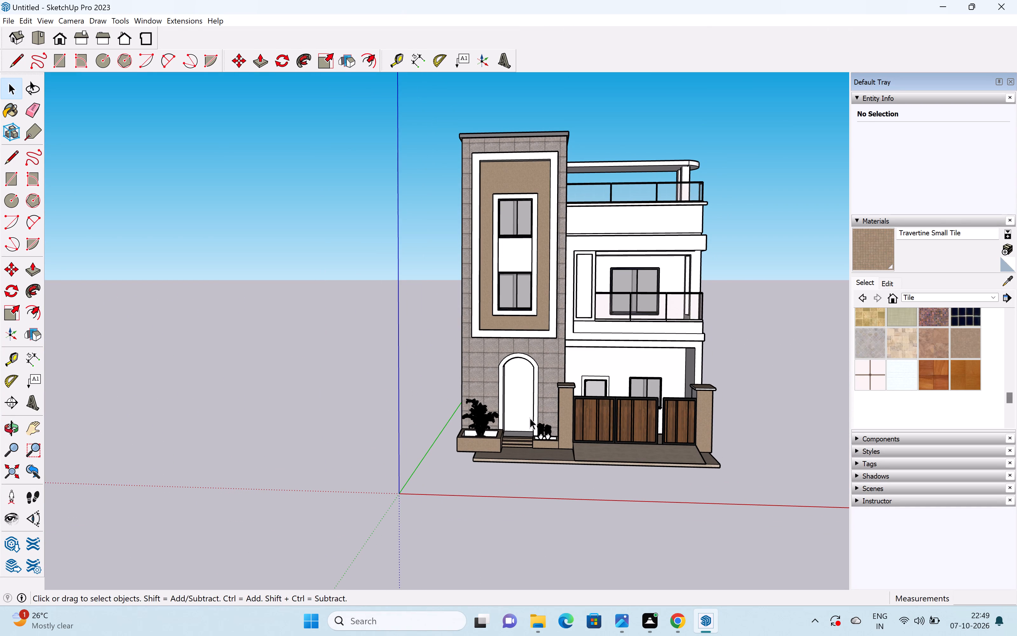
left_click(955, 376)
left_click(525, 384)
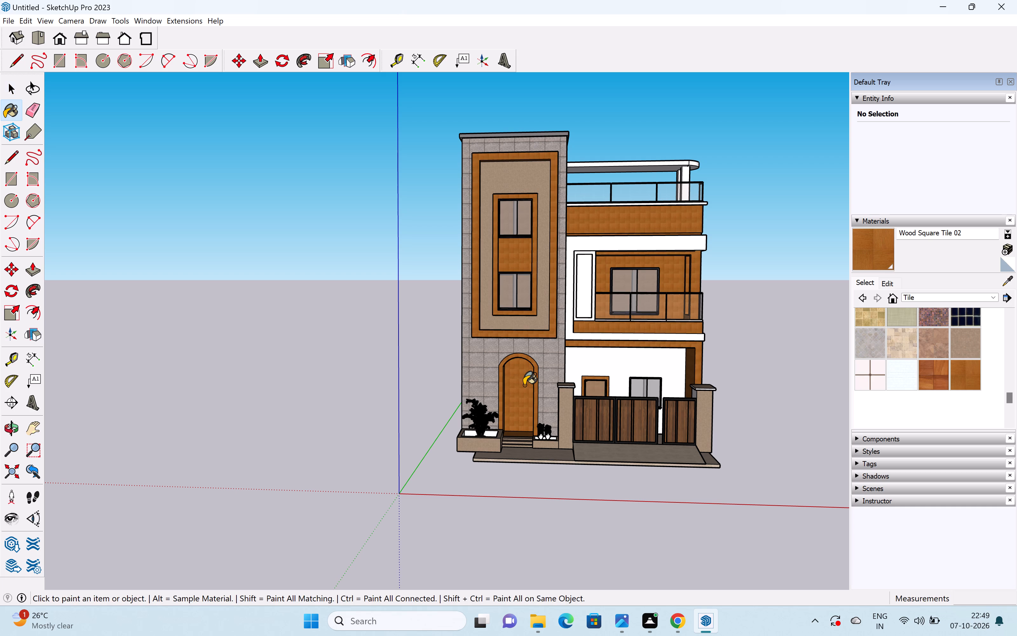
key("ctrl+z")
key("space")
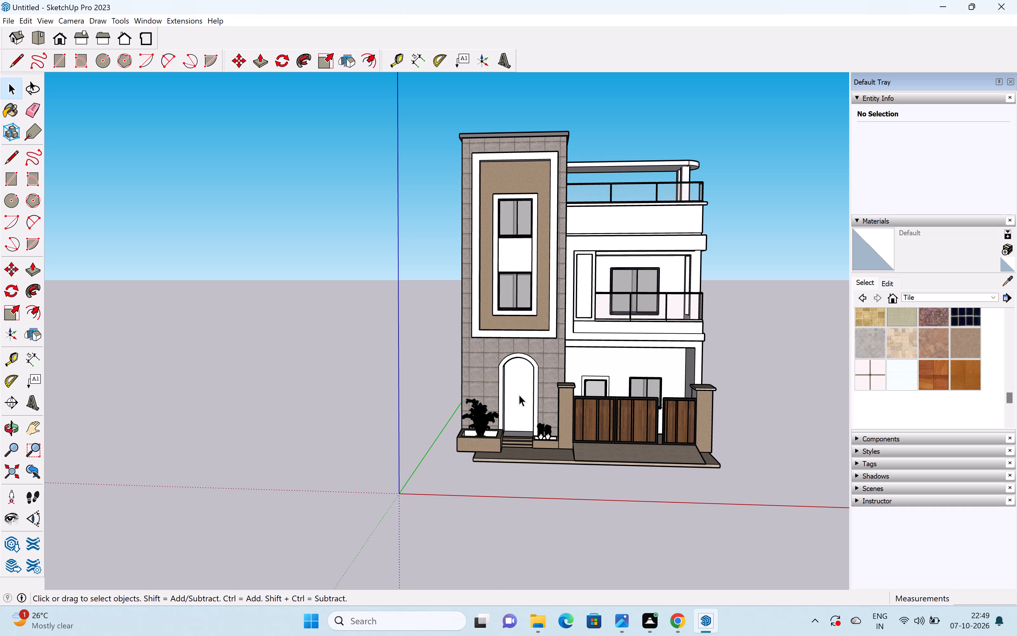
Open the house group and paint the arched entrance door with Wood Square Tile 02, leaving the group when done.
left_click(518, 395)
scroll(522, 395, "up", 6)
double_click(519, 392)
left_click(519, 392)
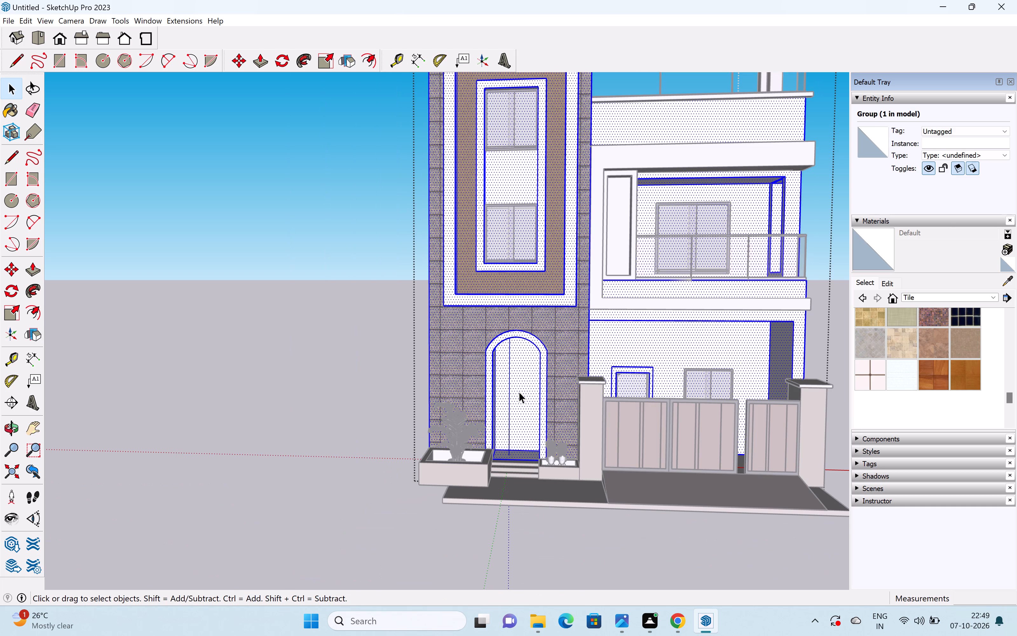
double_click(519, 392)
left_click(964, 369)
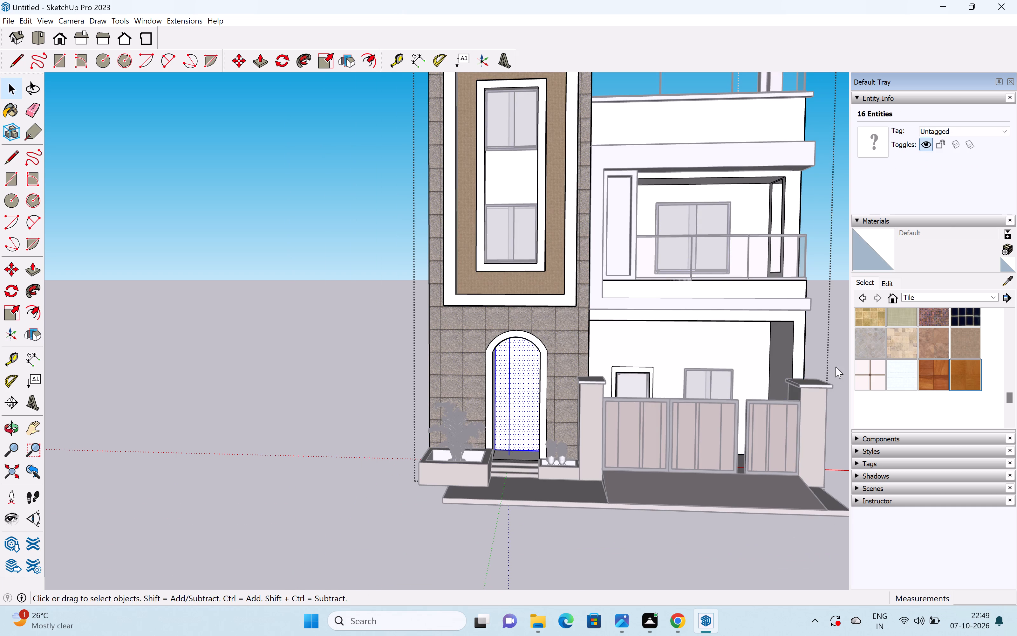
left_click(526, 411)
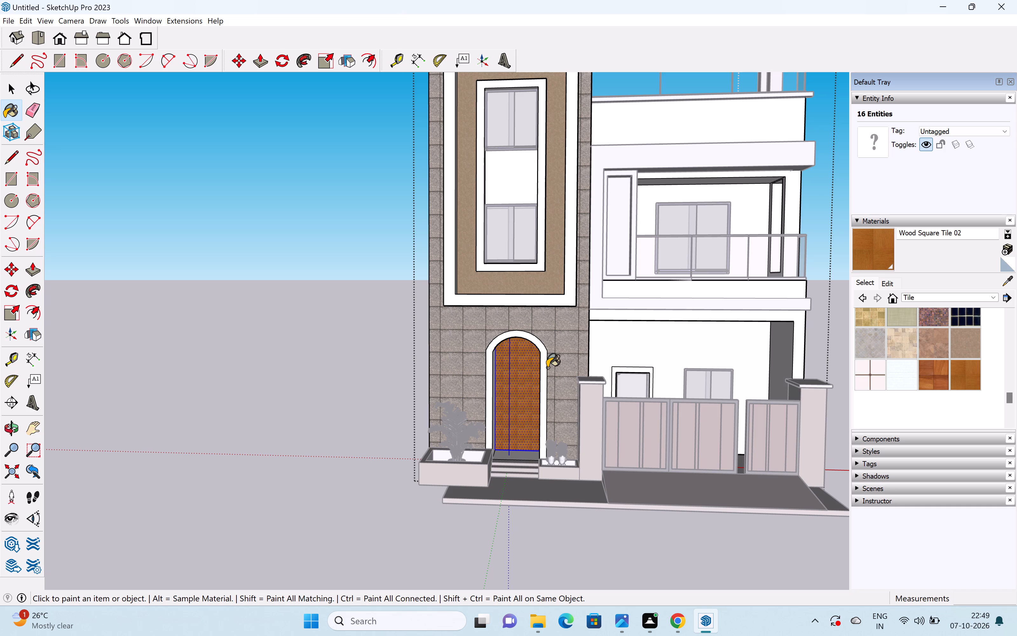
scroll(547, 367, "up", 5)
key("space")
scroll(521, 391, "down", 10)
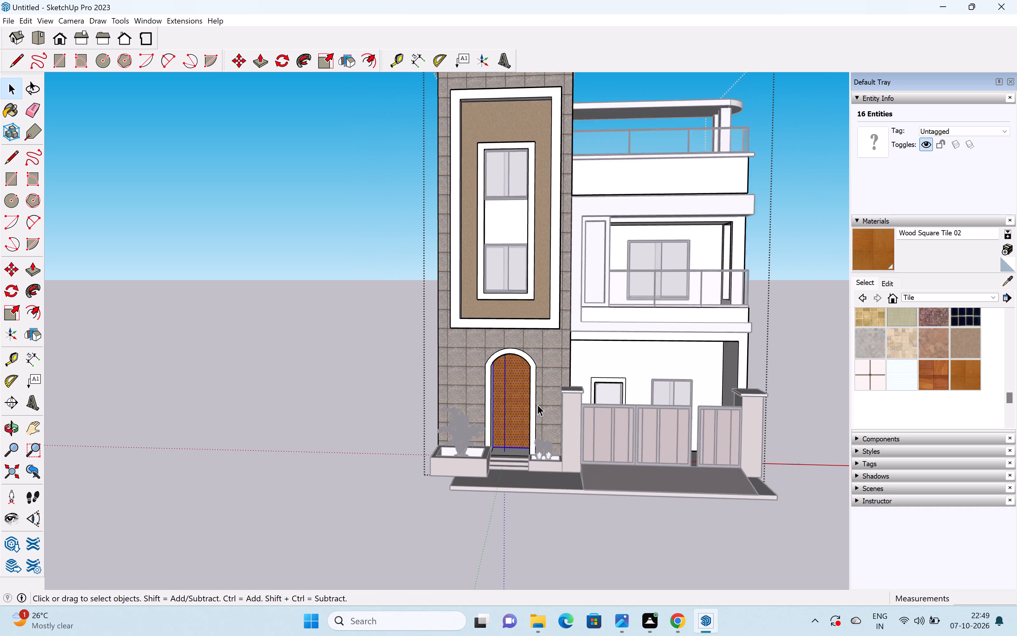
left_click(686, 560)
left_click(665, 530)
Paint the arched surround of the entrance door inside the house group with Travertine Small Tile, and exit the group.
scroll(524, 411, "up", 3)
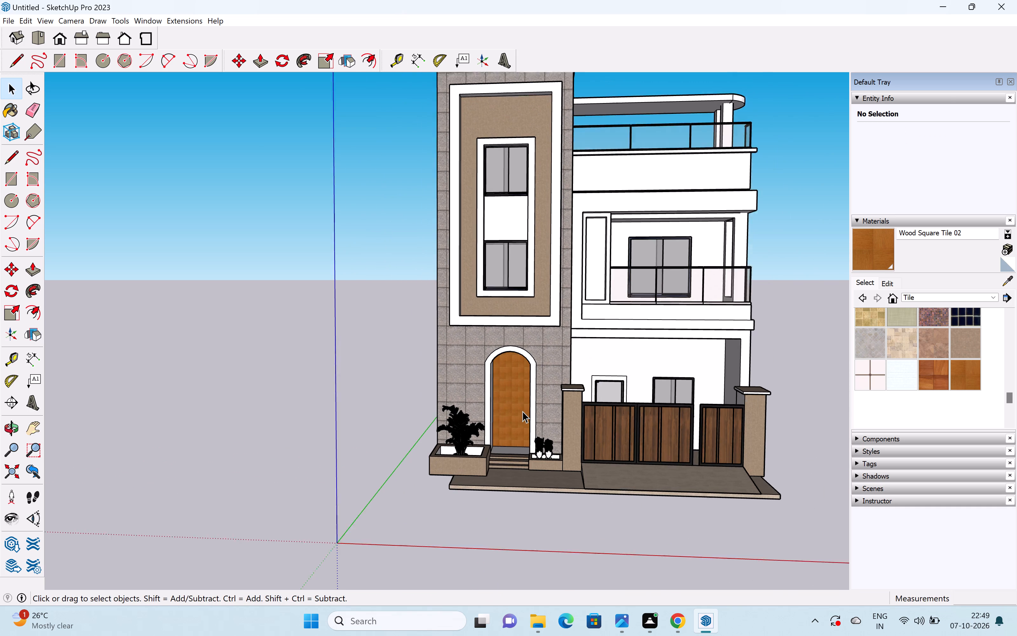
scroll(522, 411, "up", 2)
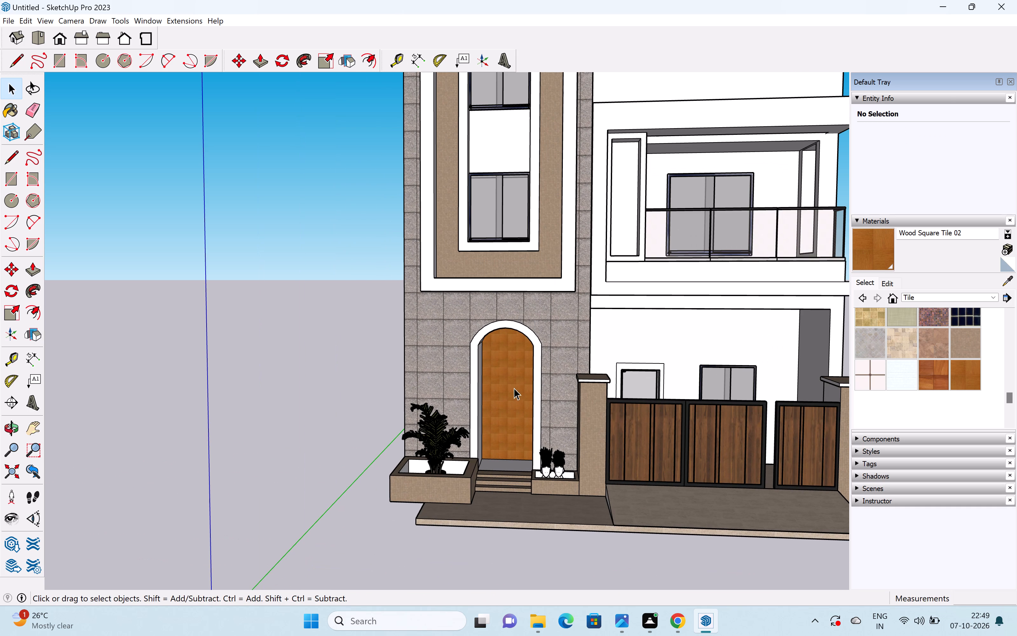
middle_click_drag(519, 373, 582, 375)
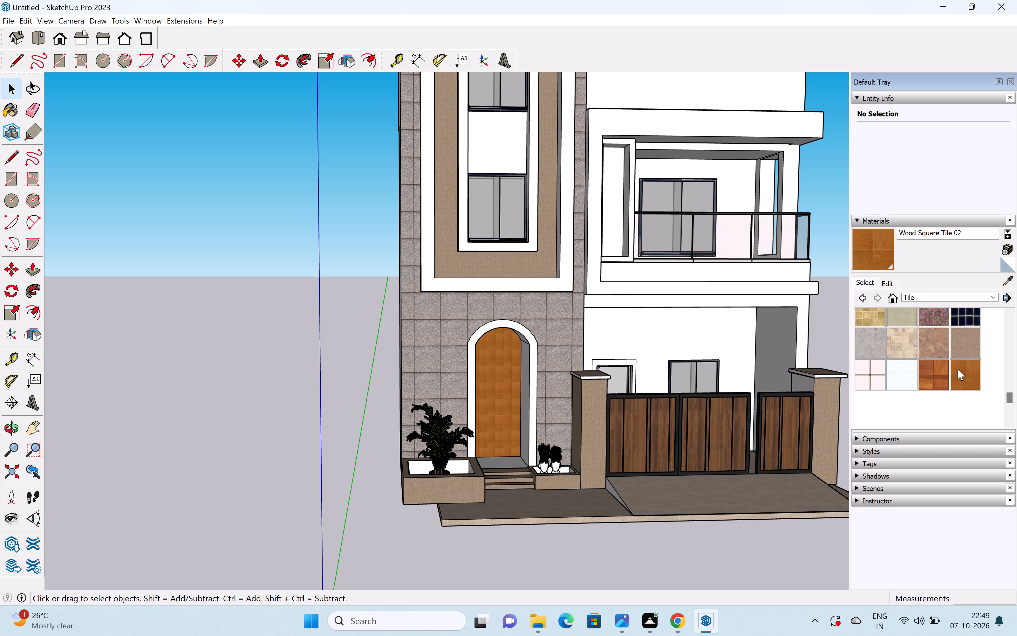
left_click_drag(969, 349, 969, 349)
left_click_drag(969, 349, 964, 347)
scroll(469, 318, "up", 4)
left_click(523, 329)
triple_click(523, 329)
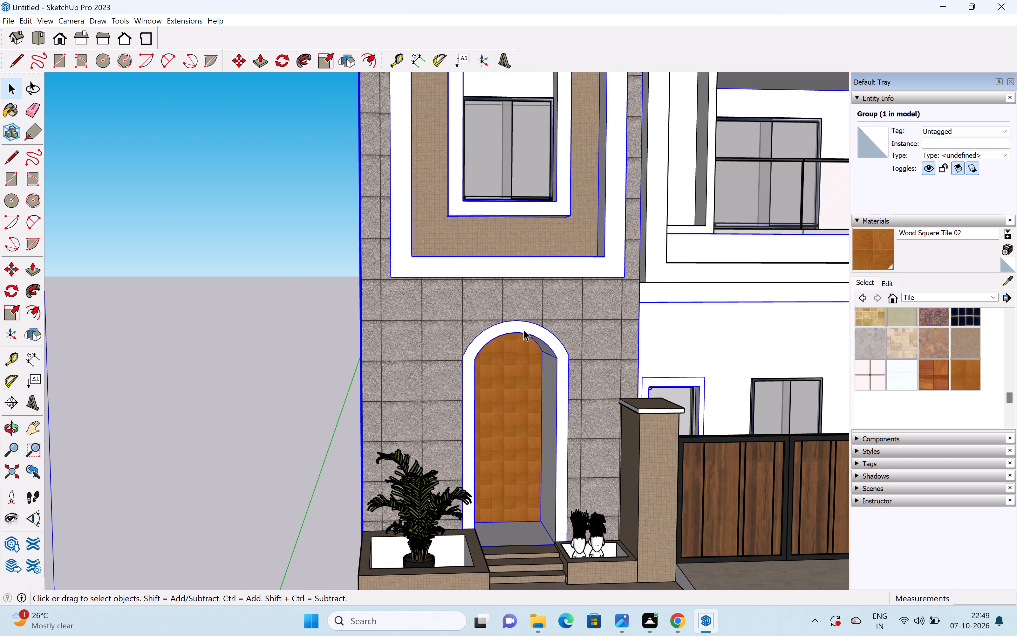
left_click(523, 329)
left_click(530, 333)
left_click(529, 332)
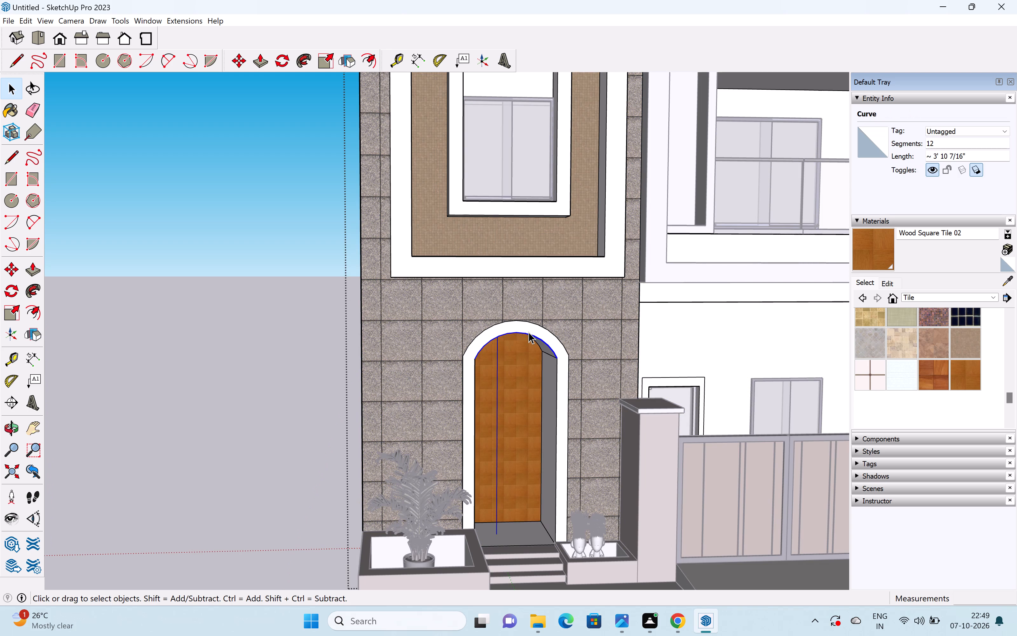
left_click(528, 328)
left_click_drag(968, 331, 962, 330)
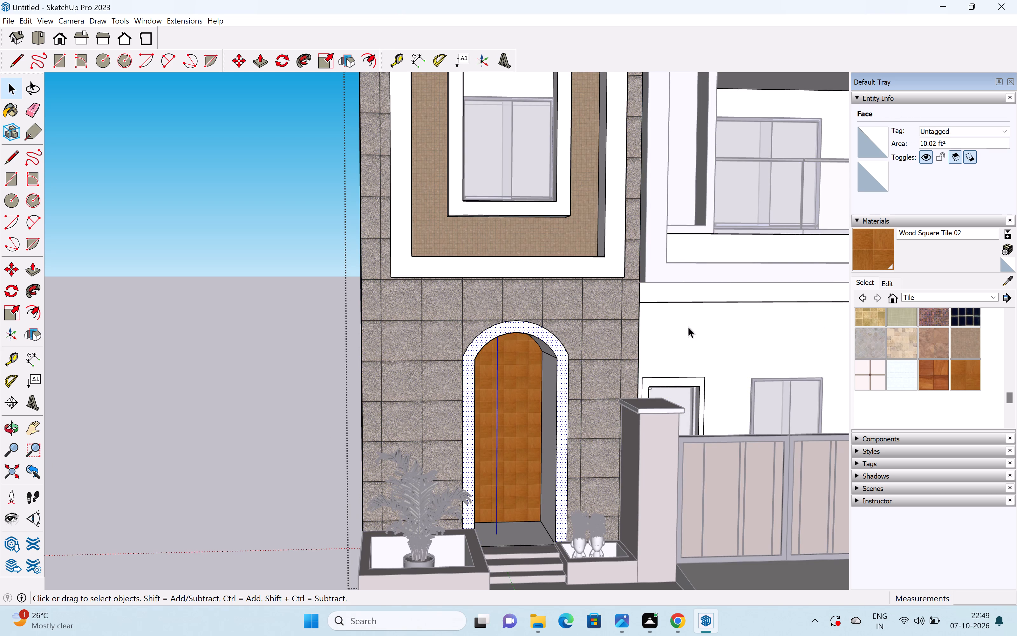
left_click(959, 343)
left_click(960, 340)
left_click(954, 348)
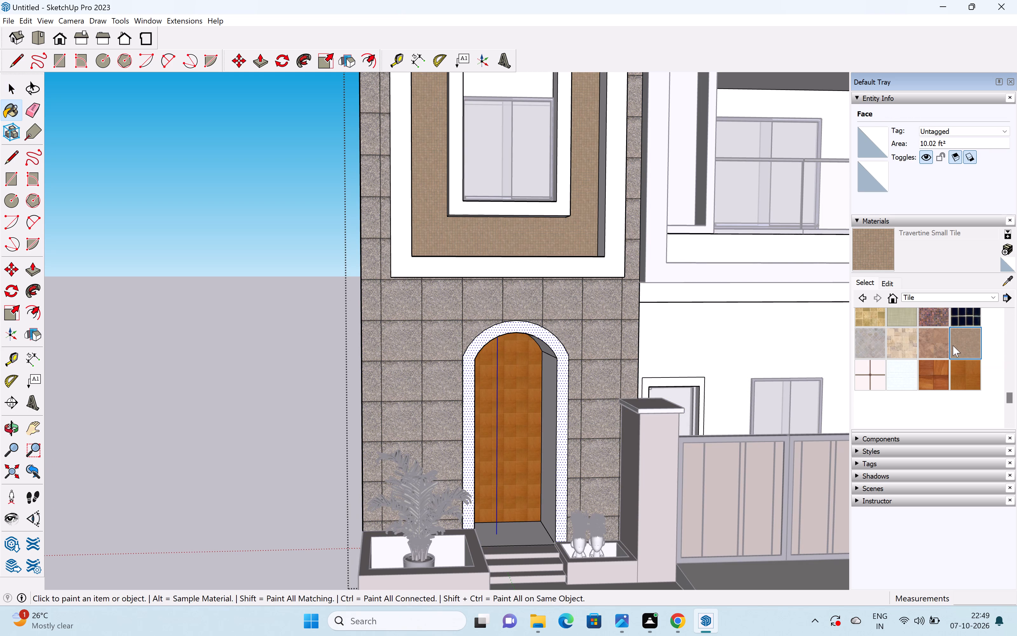
left_click(538, 333)
scroll(543, 336, "down", 6)
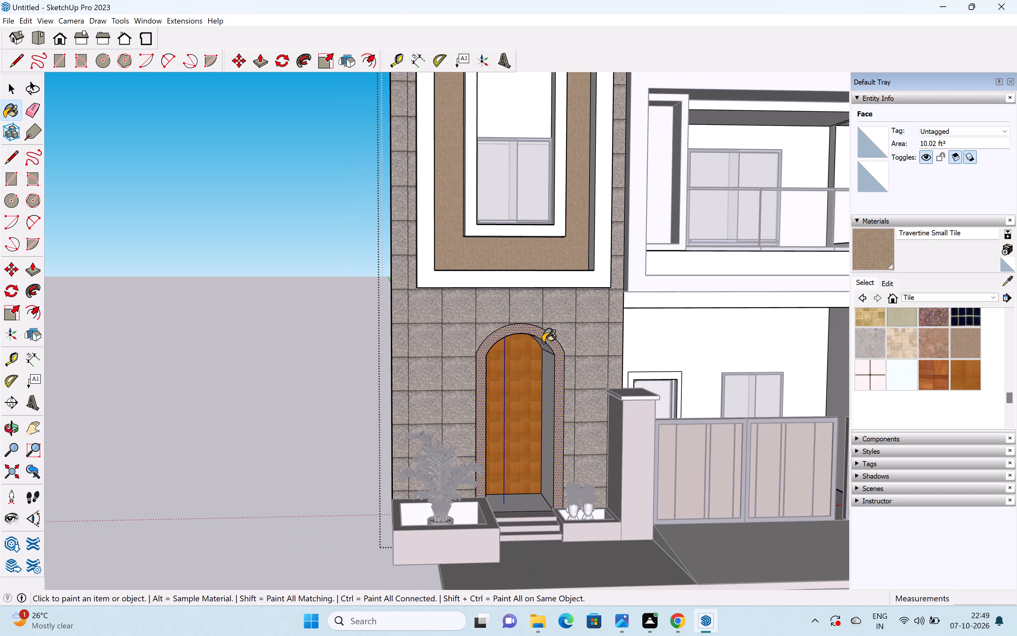
scroll(543, 342, "down", 2)
key("space")
scroll(615, 413, "down", 7)
middle_click_drag(668, 449, 572, 467)
left_click(605, 550)
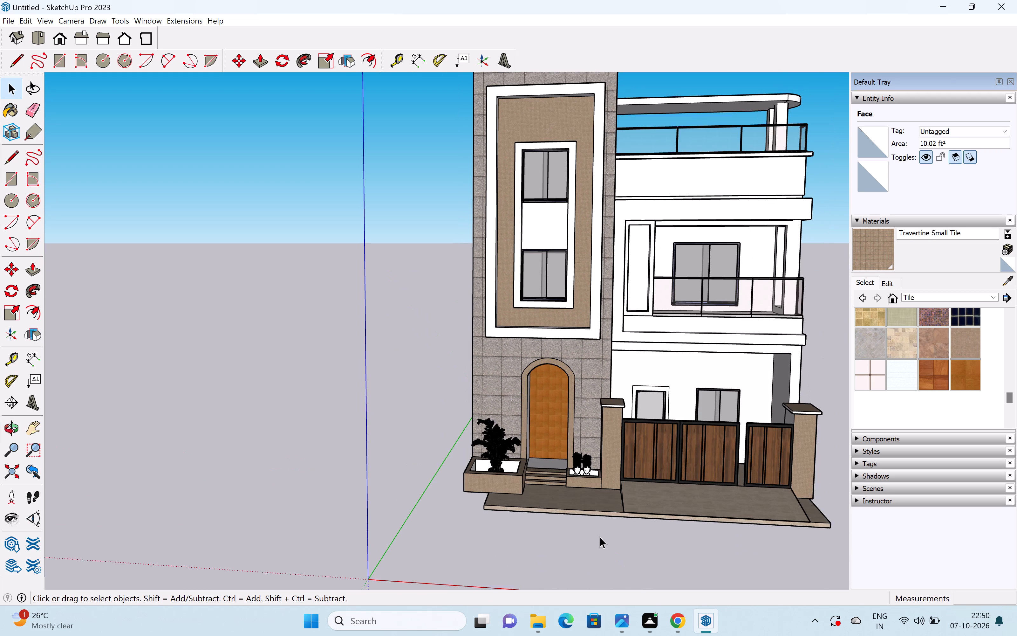
Paint the front face of the thin ledge beneath the roof-terrace railing with Color M06.
scroll(599, 521, "down", 6)
middle_click_drag(604, 516, 610, 476)
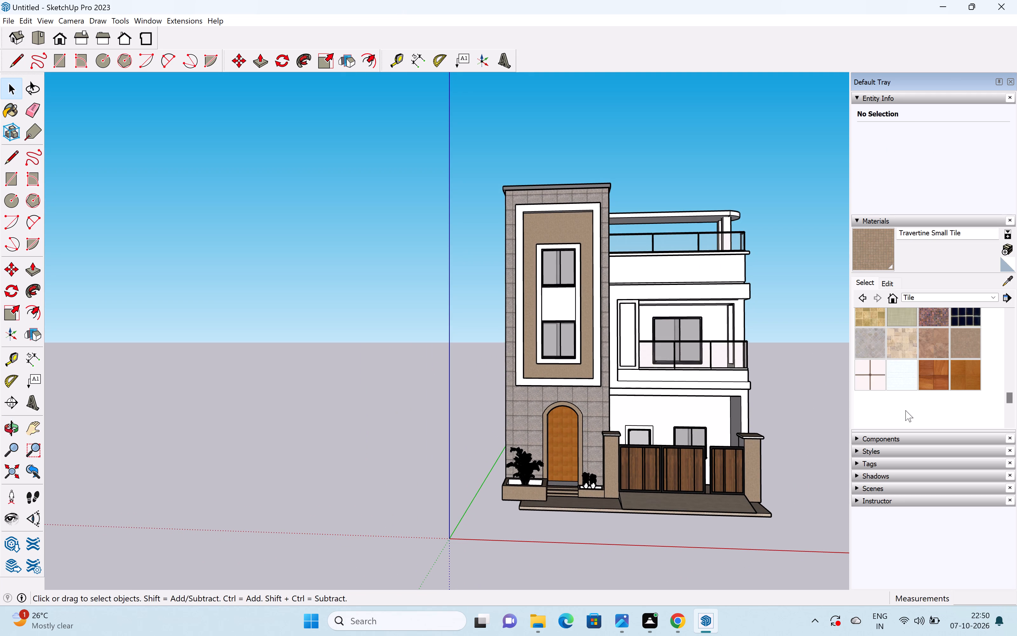
scroll(930, 364, "up", 12)
left_click(922, 300)
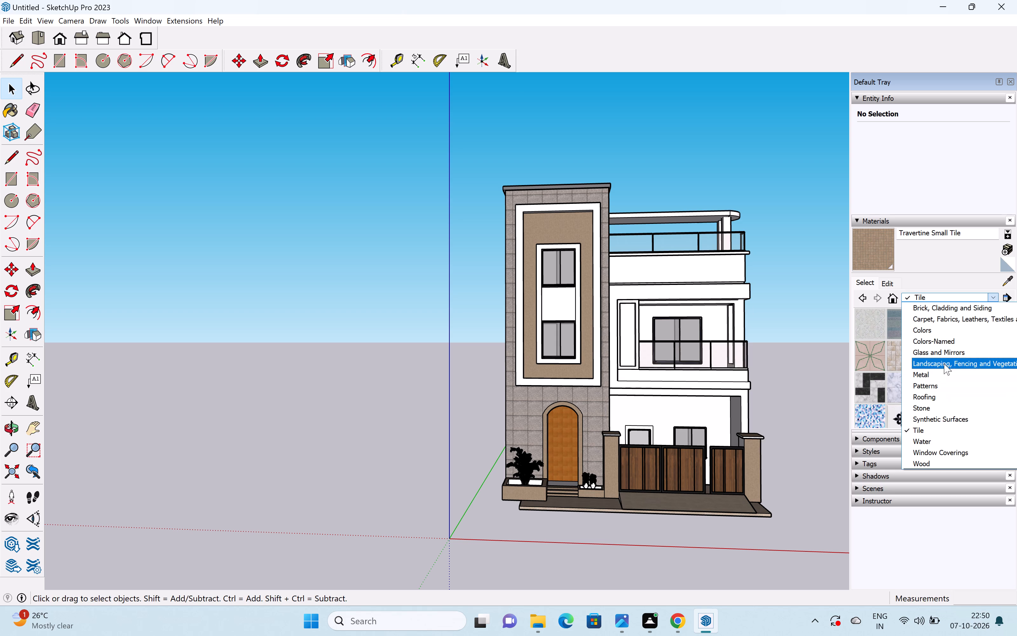
left_click(942, 331)
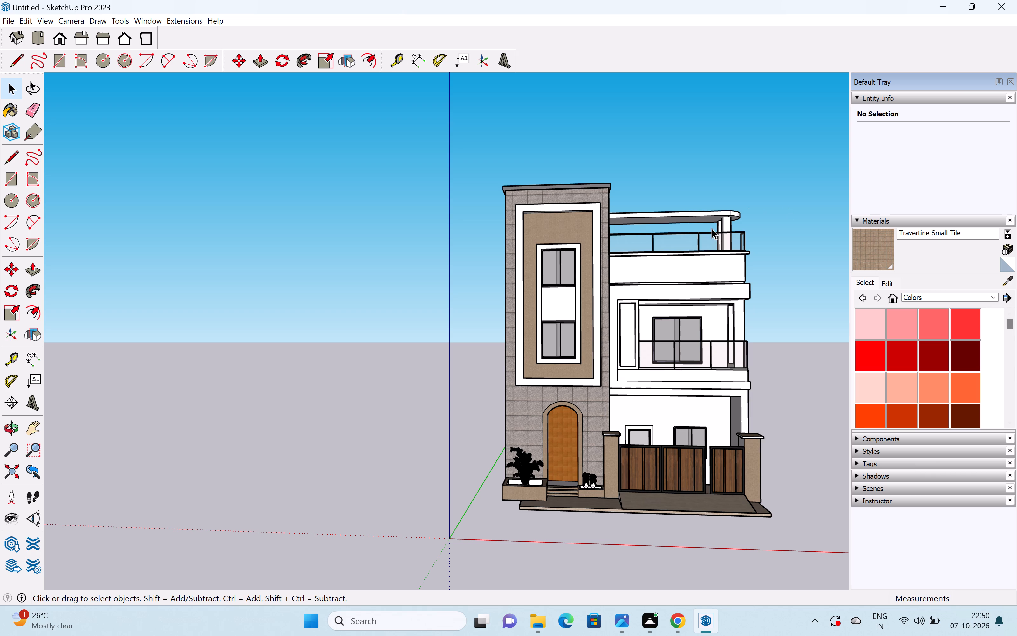
middle_click_drag(703, 250, 707, 301)
scroll(707, 301, "up", 1)
scroll(733, 272, "up", 8)
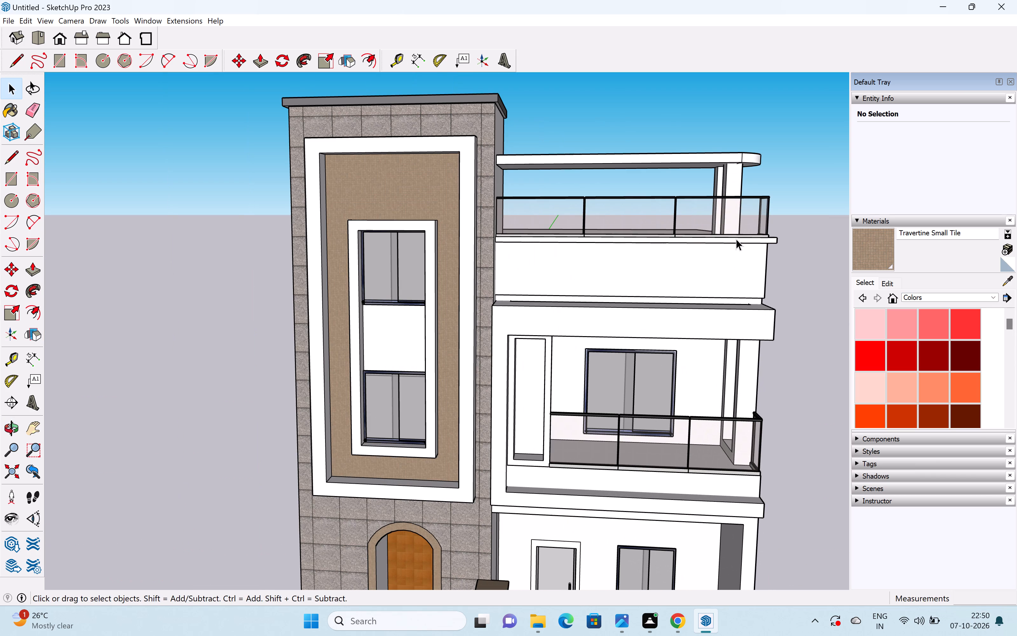
left_click(736, 239)
double_click(736, 241)
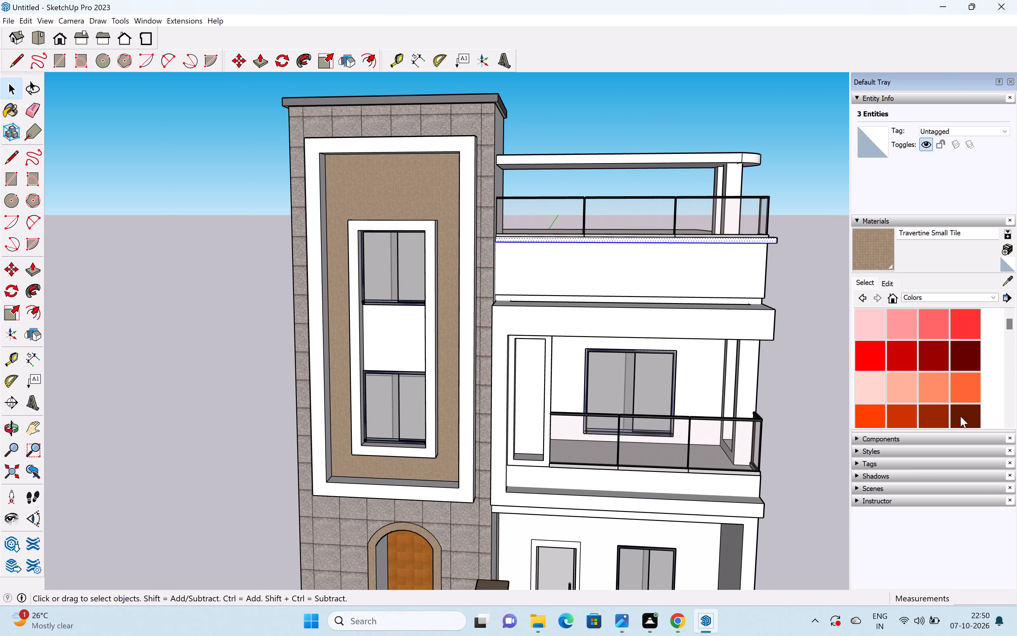
scroll(960, 416, "down", 14)
scroll(951, 390, "down", 6)
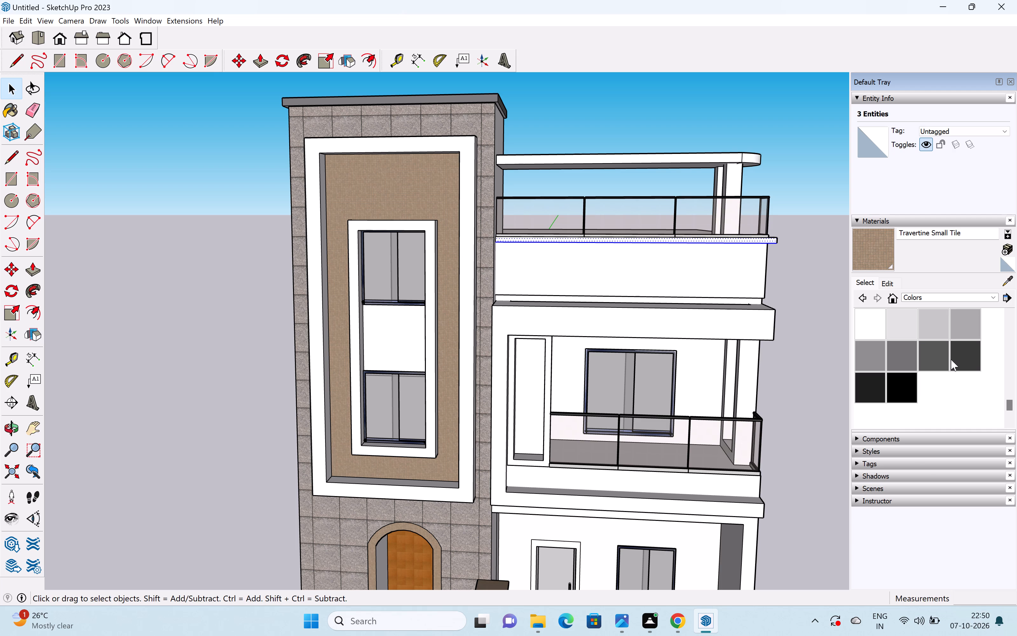
left_click(943, 356)
scroll(770, 236, "up", 5)
left_click(768, 243)
Paint the remaining exposed faces at the outer end of the roof-terrace ledge with Color M06, and clear the selection.
scroll(769, 243, "down", 1)
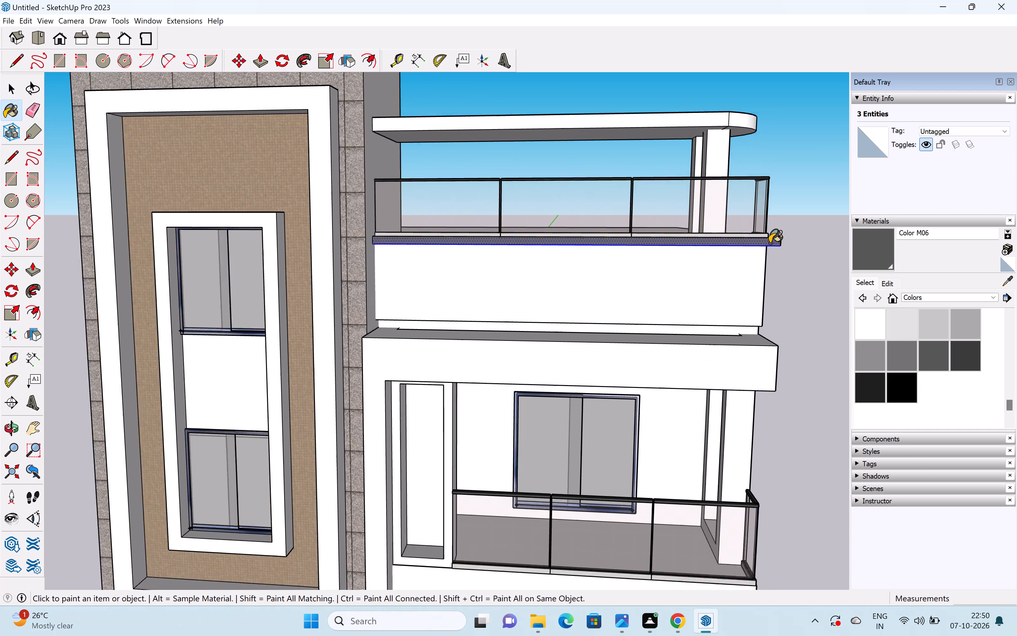
scroll(769, 243, "down", 1)
middle_click_drag(770, 243, 536, 289)
scroll(746, 296, "up", 4)
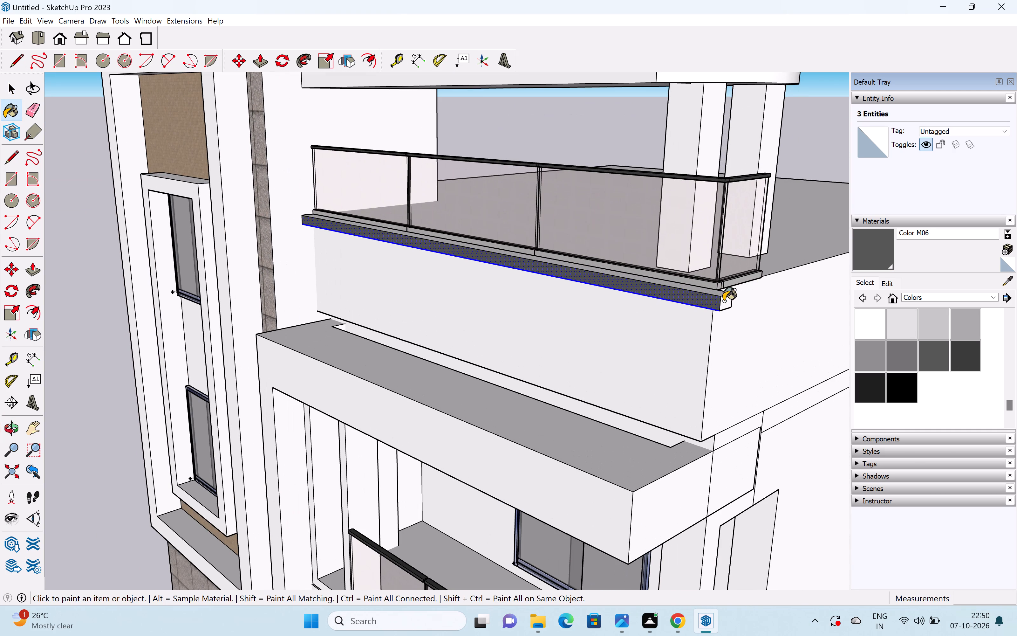
left_click(723, 299)
left_click(720, 294)
scroll(720, 294, "down", 7)
scroll(667, 305, "down", 4)
middle_click_drag(621, 330, 665, 301)
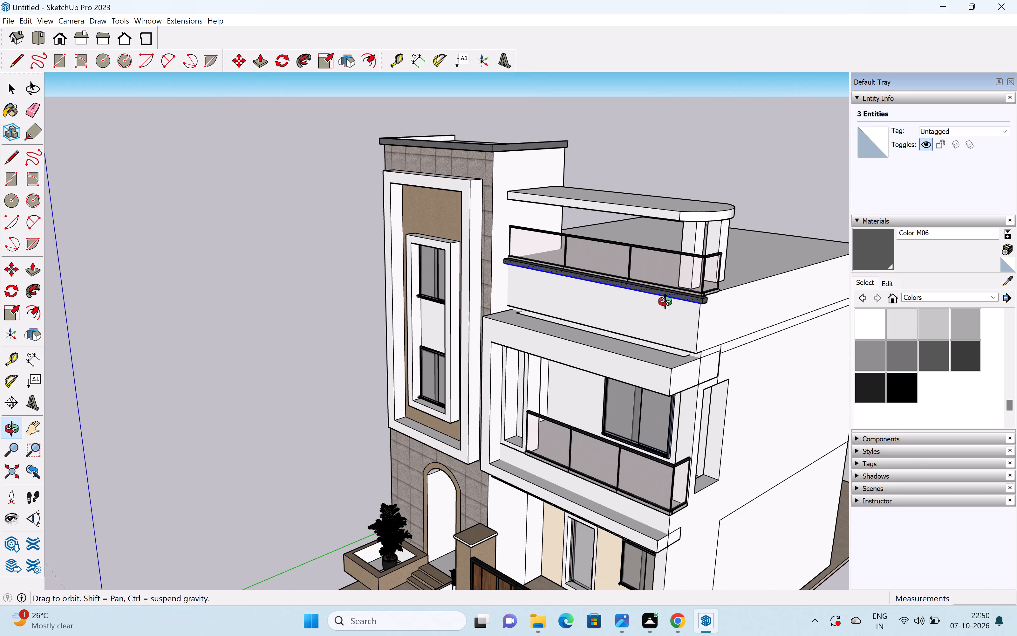
middle_click_drag(665, 301, 702, 285)
key("space")
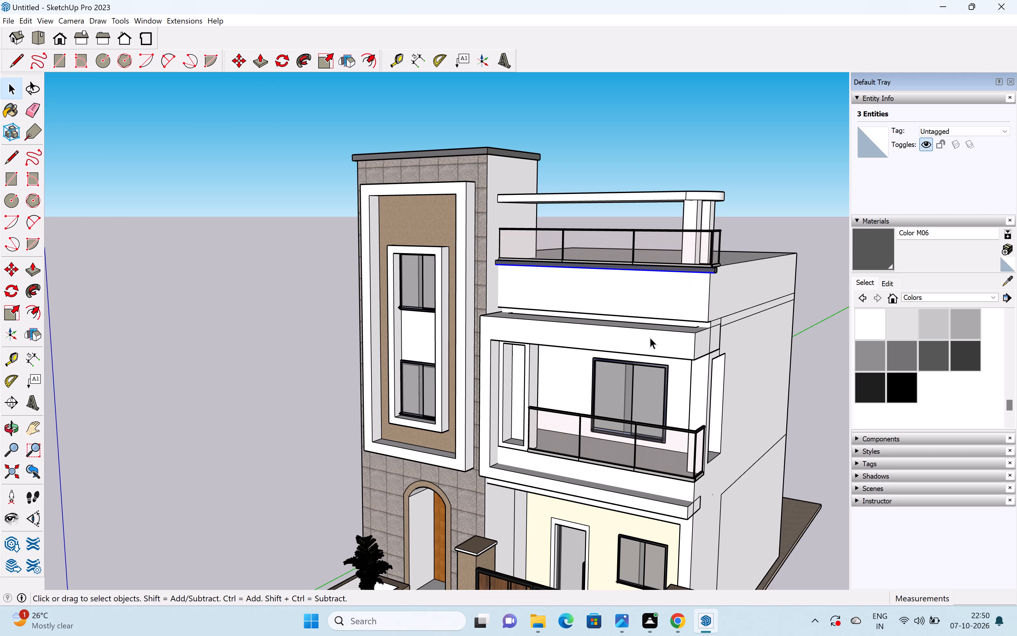
scroll(650, 340, "down", 5)
middle_click_drag(663, 329, 714, 276)
left_click(749, 346)
Open the house group and paint the band below the first-floor balcony railing with Color M03, leaving the group when done.
scroll(730, 329, "down", 2)
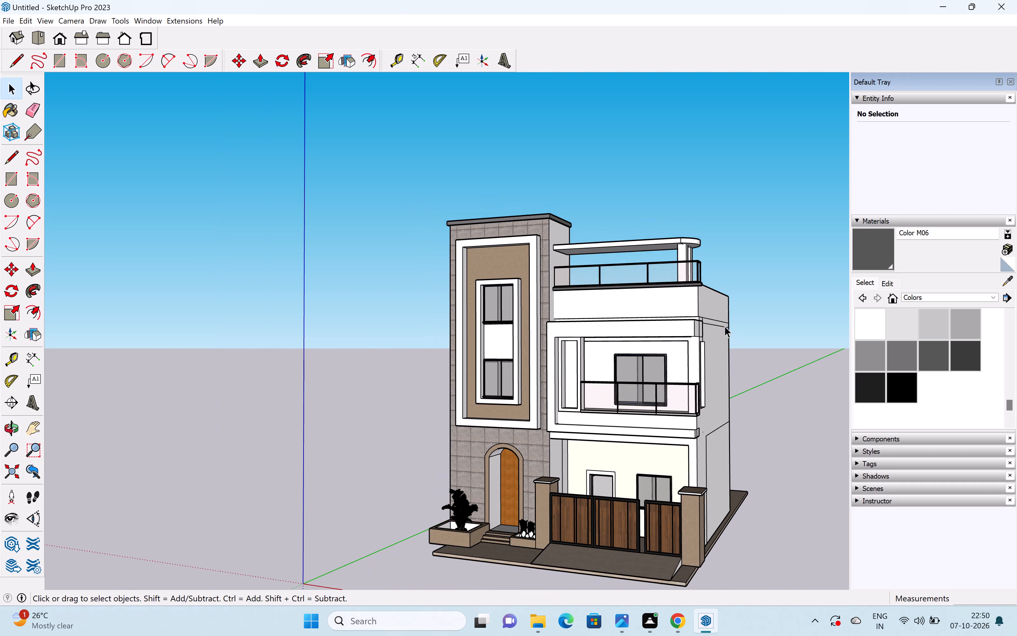
middle_click_drag(654, 332, 802, 345)
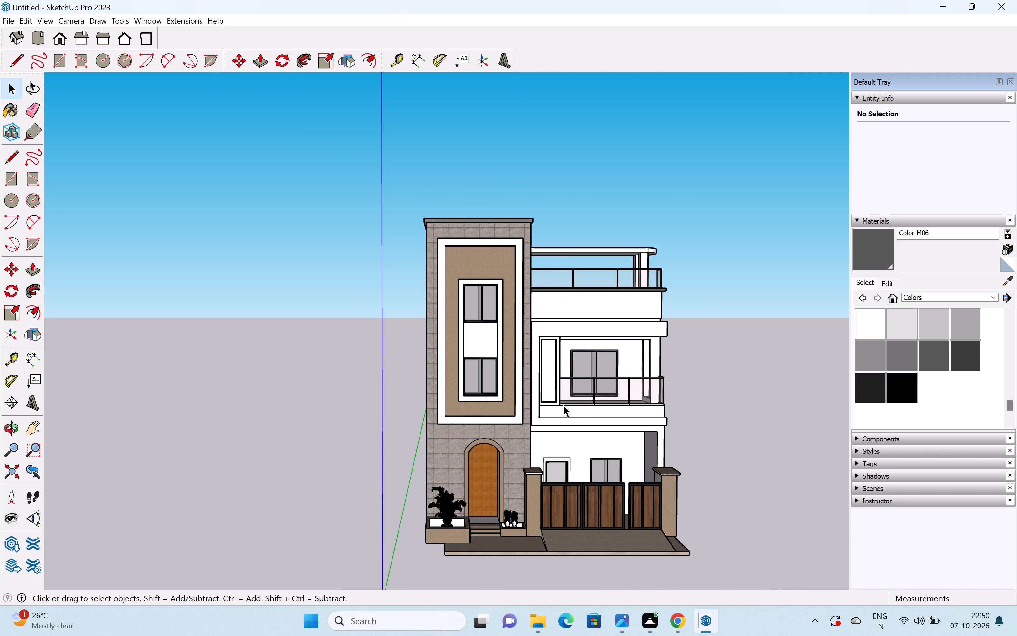
scroll(563, 403, "up", 5)
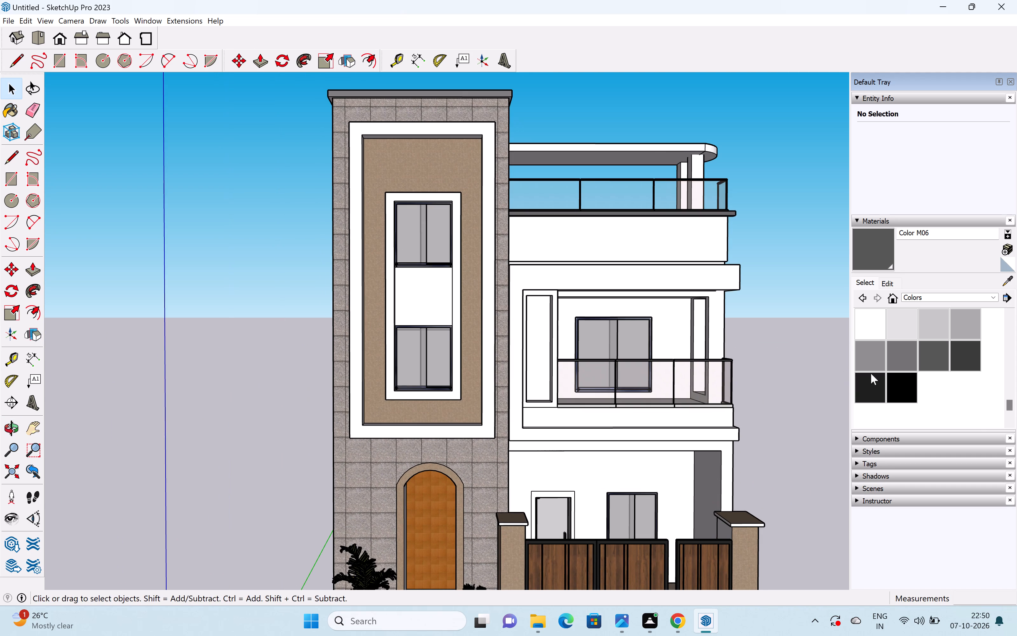
scroll(962, 362, "up", 2)
scroll(961, 360, "down", 2)
left_click(966, 328)
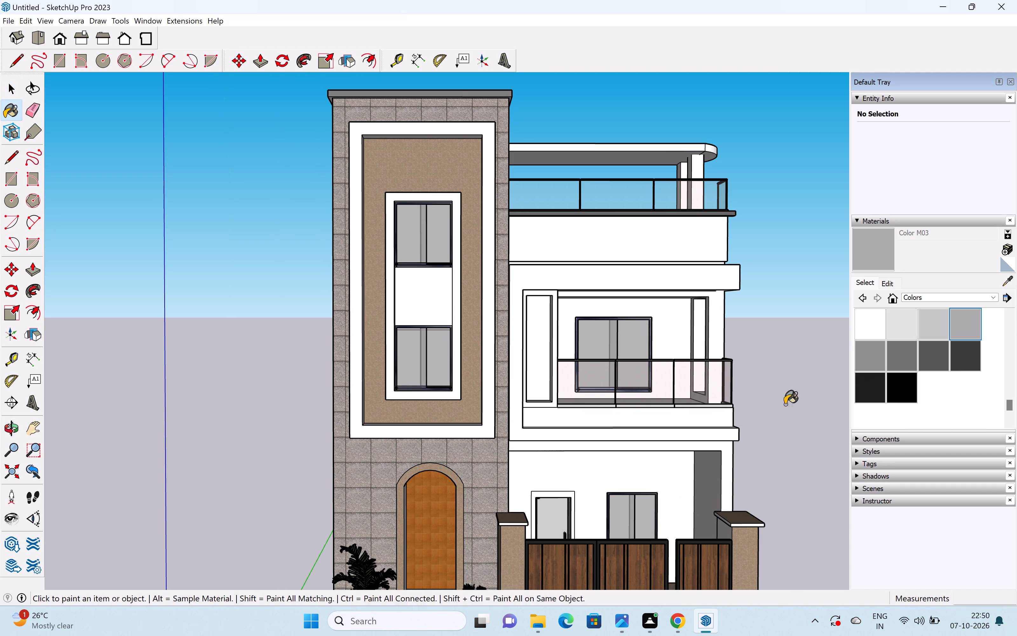
key("space")
left_click(712, 415)
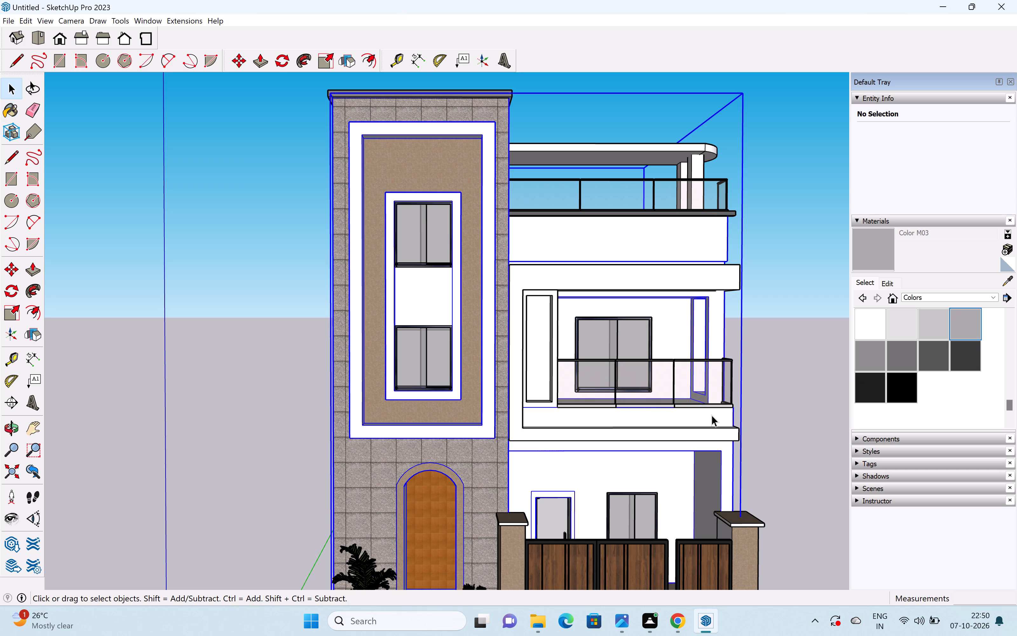
triple_click(712, 415)
left_click(709, 415)
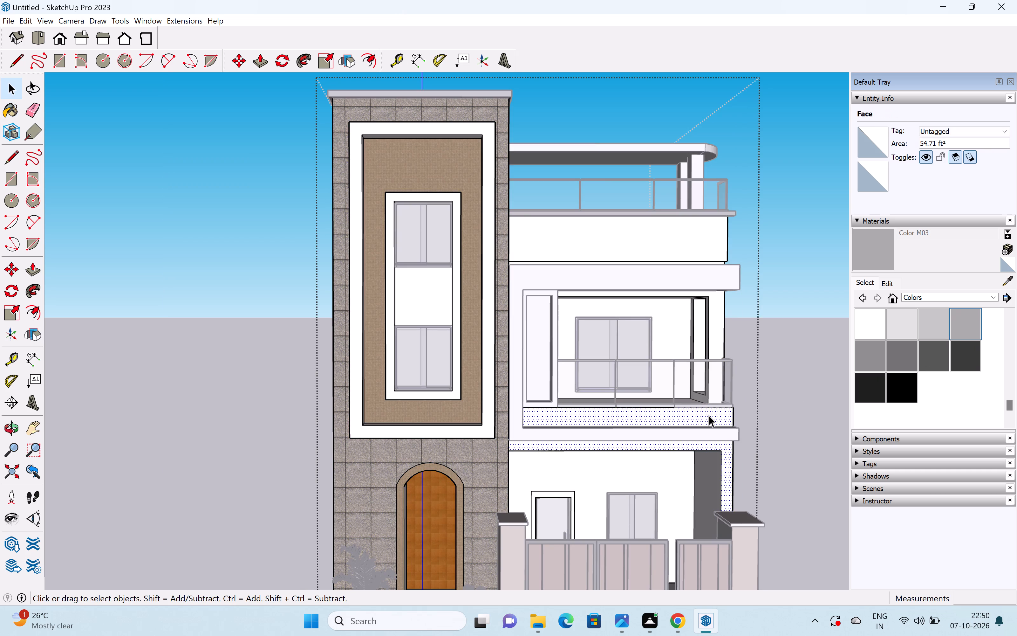
left_click(954, 327)
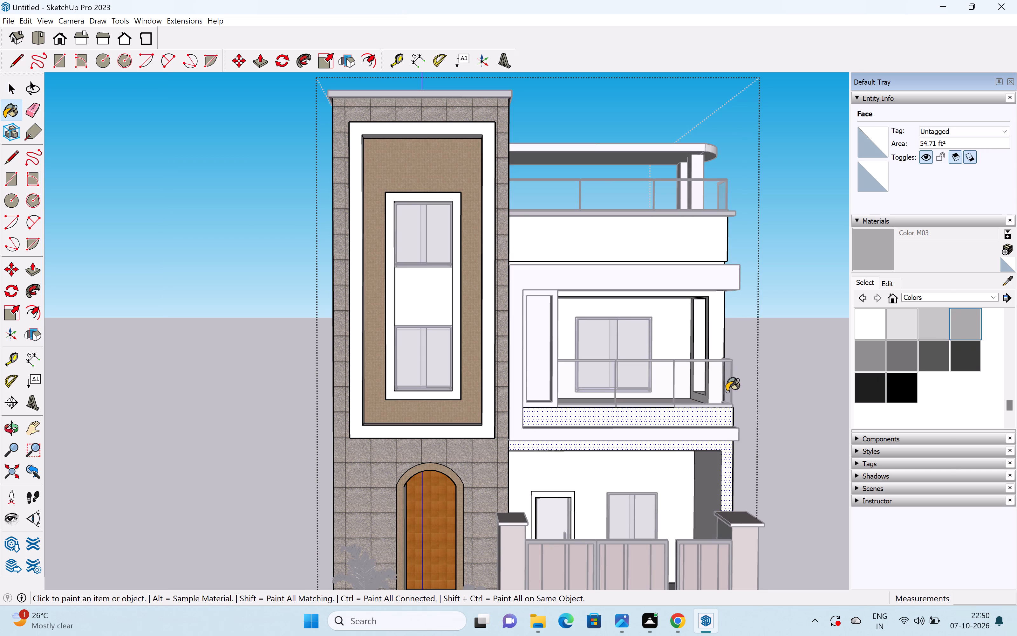
left_click(715, 414)
key("space")
left_click(778, 400)
scroll(774, 395, "down", 3)
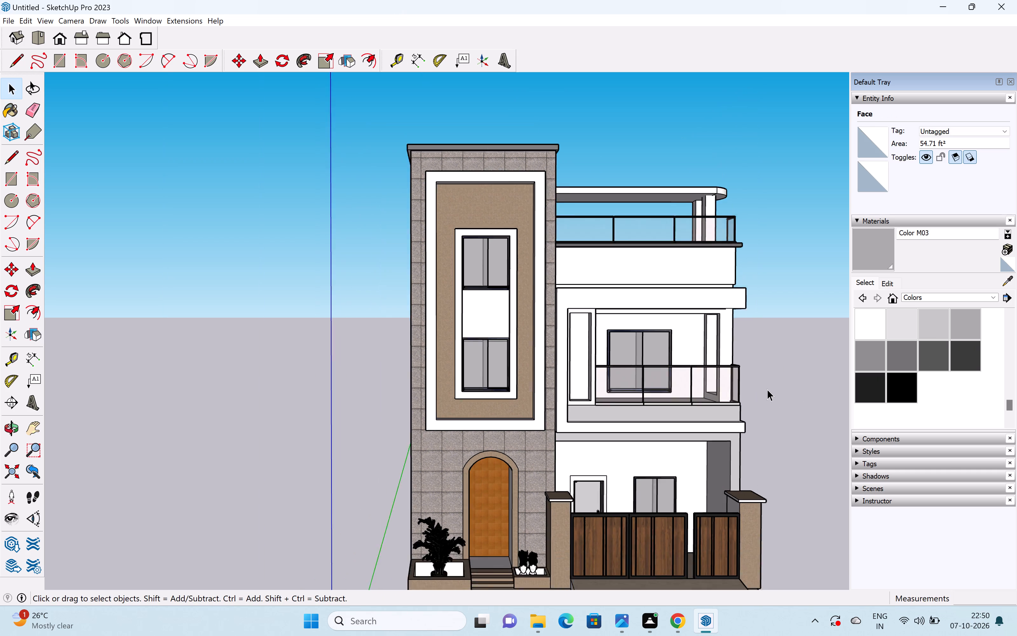
Paint the front parapet wall below the roof-terrace ledge inside the house group with Color M03, and exit the group.
scroll(767, 389, "down", 1)
middle_click_drag(765, 388, 699, 413)
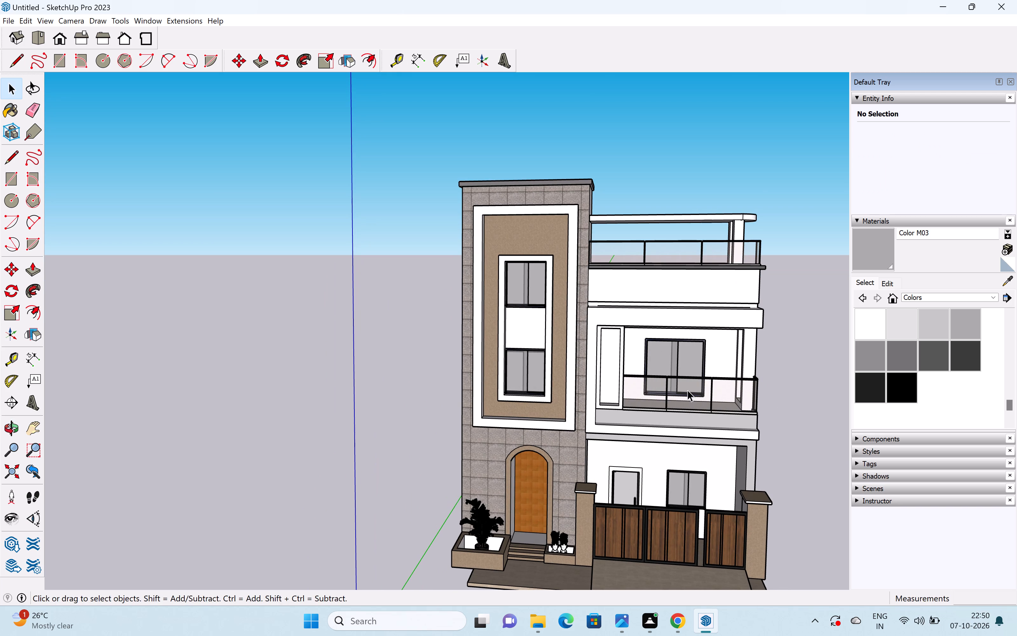
left_click(721, 290)
double_click(720, 295)
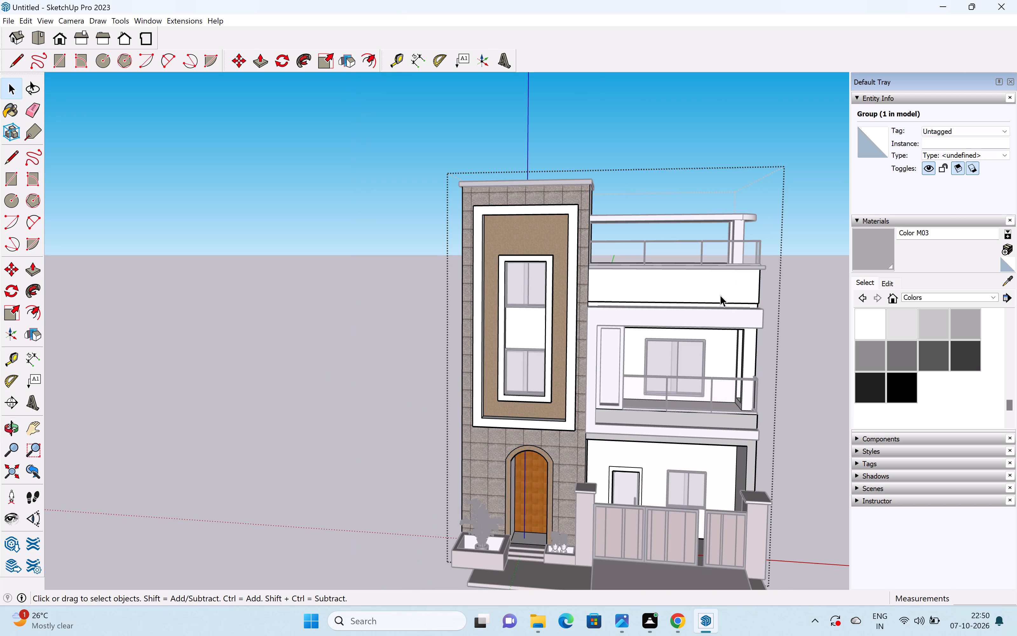
left_click(720, 295)
left_click(963, 324)
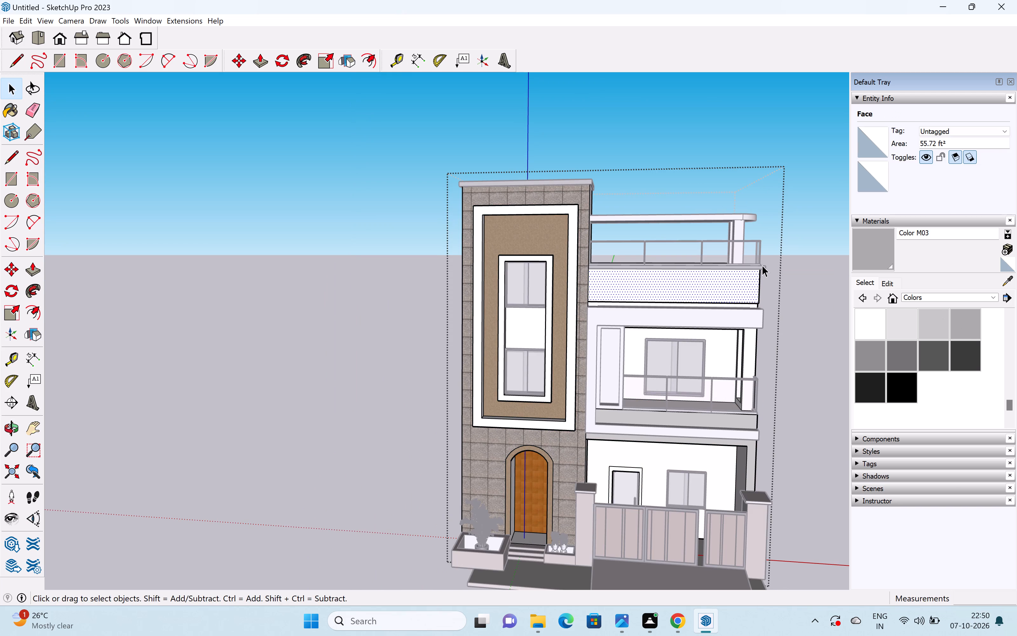
left_click(964, 320)
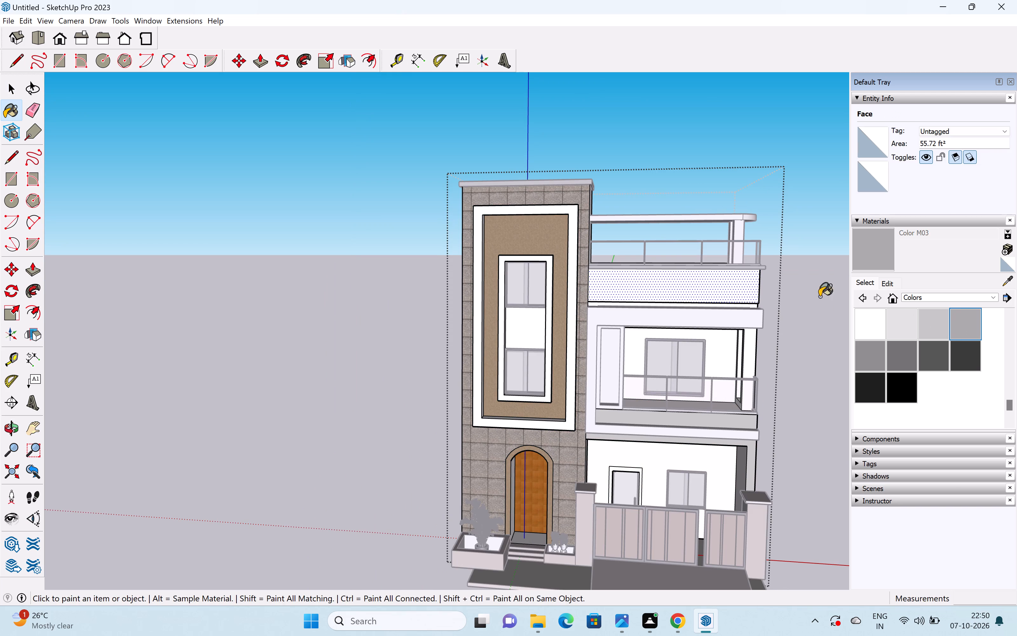
left_click(709, 287)
scroll(724, 309, "down", 4)
key("space")
left_click(776, 349)
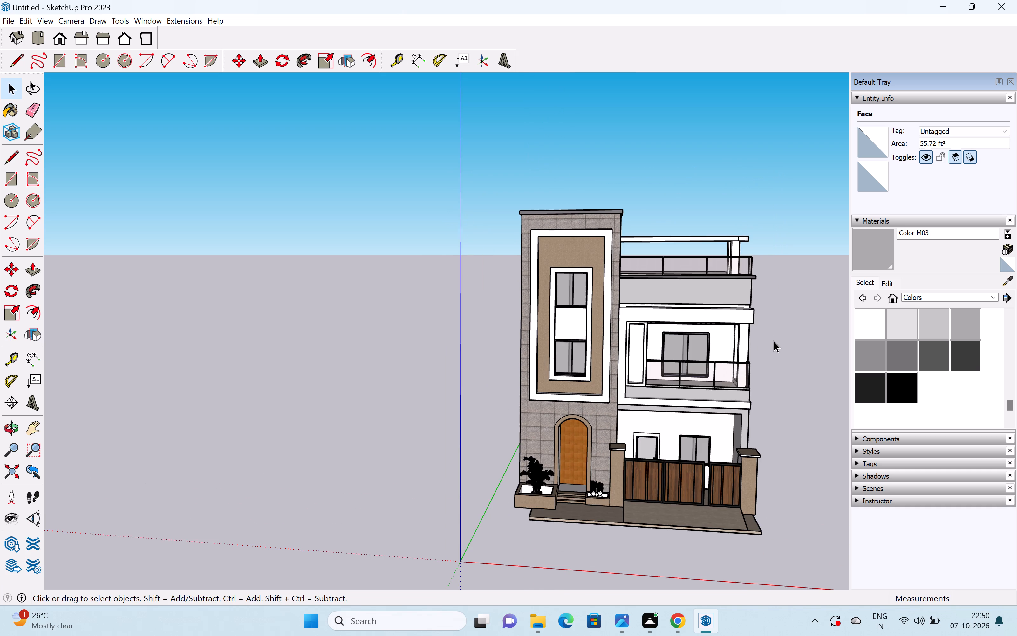
Look through the Brick, Cladding and Siding materials for a finish for the recessed panel beside the first-floor balcony.
middle_click_drag(765, 325, 754, 293)
scroll(749, 290, "down", 4)
scroll(668, 344, "down", 2)
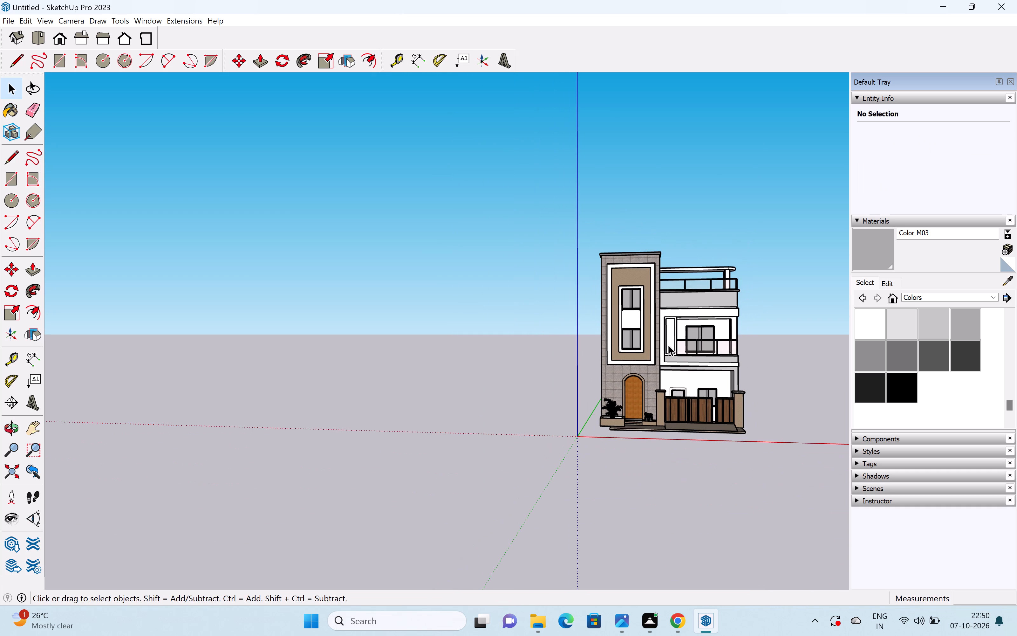
middle_click_drag(672, 347, 562, 396, "shift")
middle_click_drag(612, 419, 661, 423)
scroll(597, 396, "up", 5)
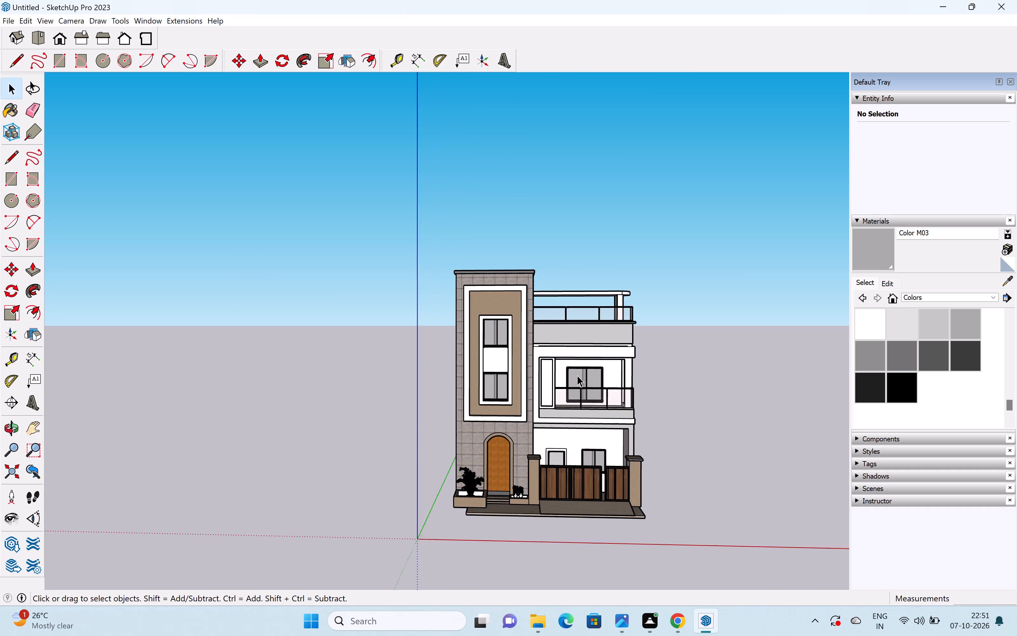
scroll(577, 375, "up", 9)
scroll(486, 398, "up", 7)
scroll(539, 388, "up", 5)
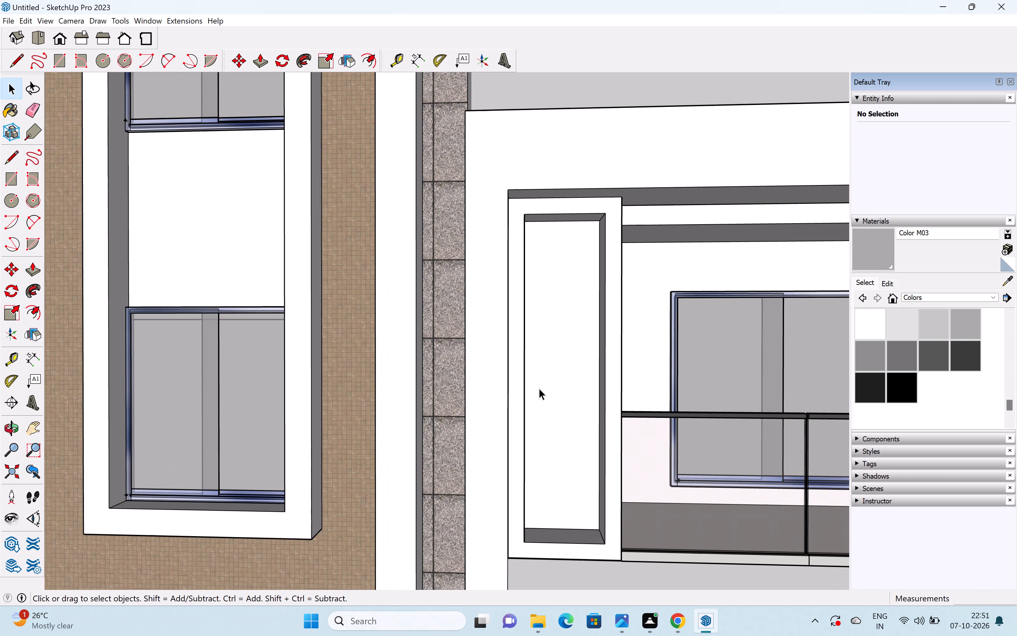
scroll(904, 383, "up", 7)
scroll(895, 385, "up", 15)
left_click(940, 300)
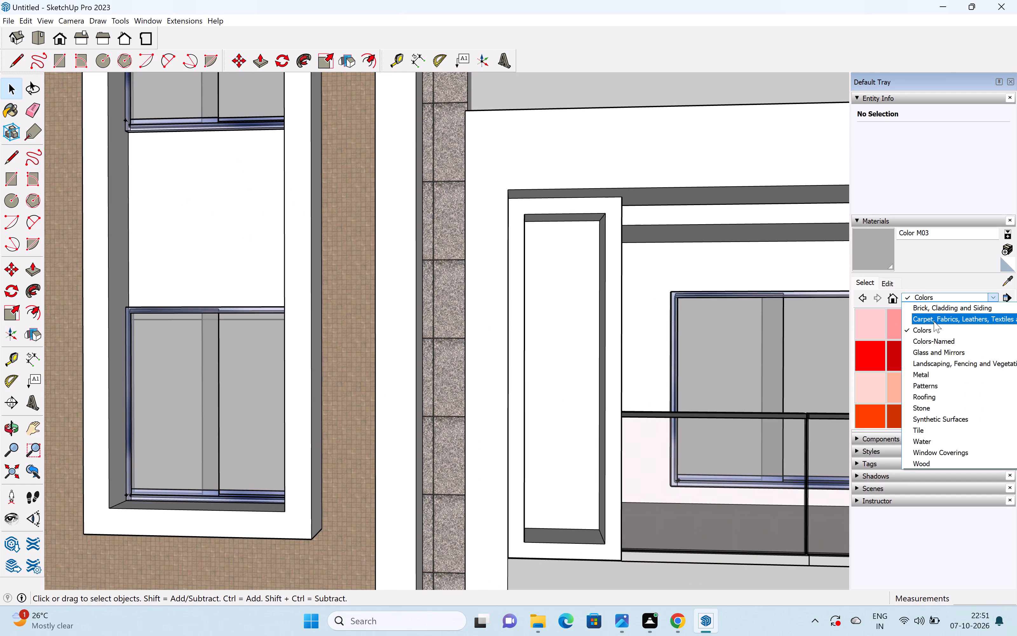
left_click(952, 306)
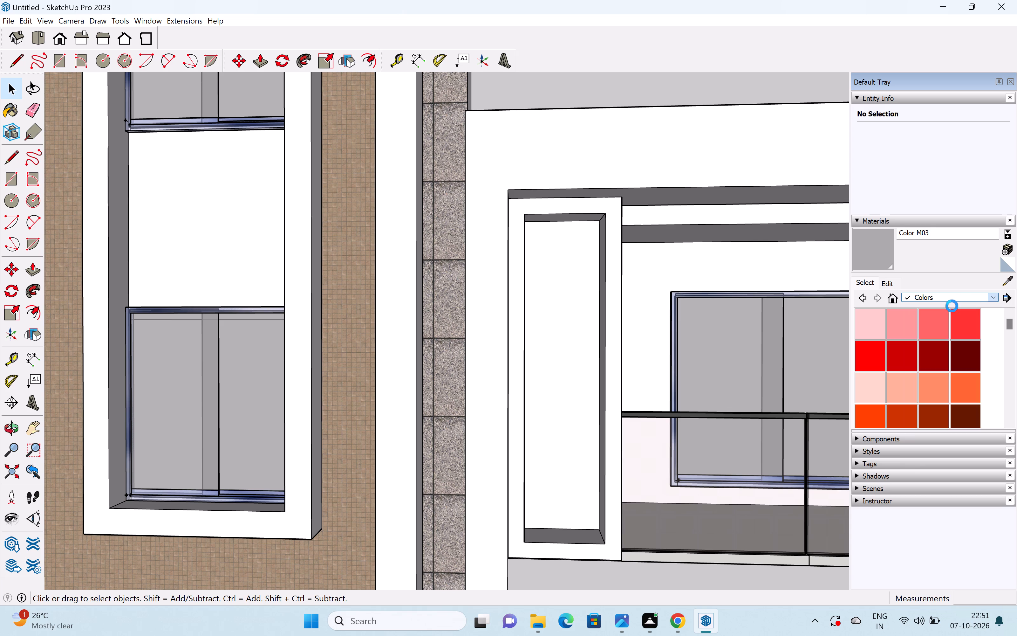
scroll(943, 349, "down", 4)
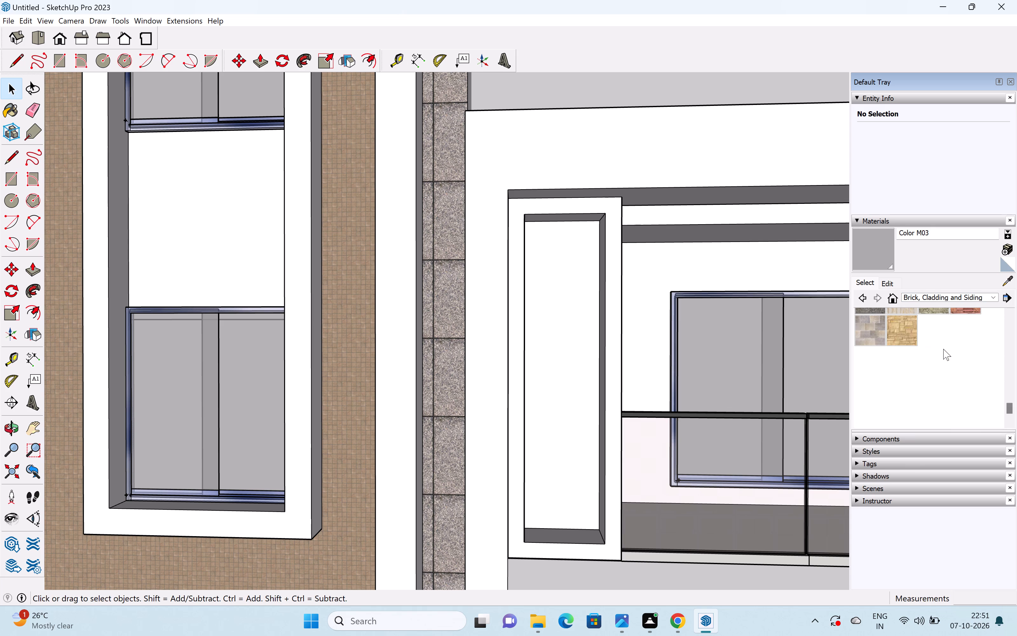
scroll(943, 349, "up", 5)
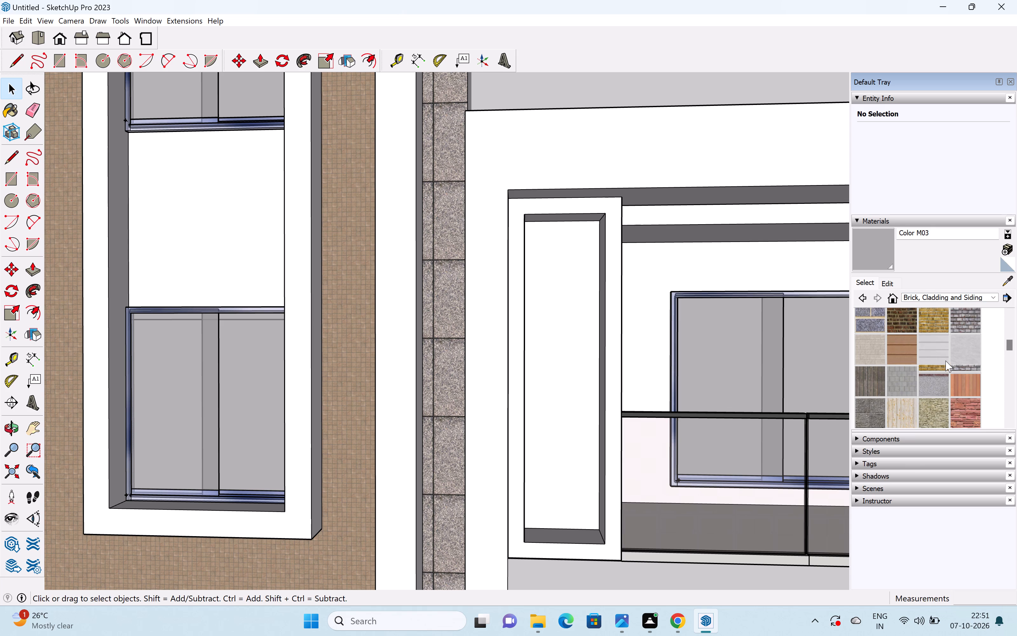
scroll(942, 357, "down", 2)
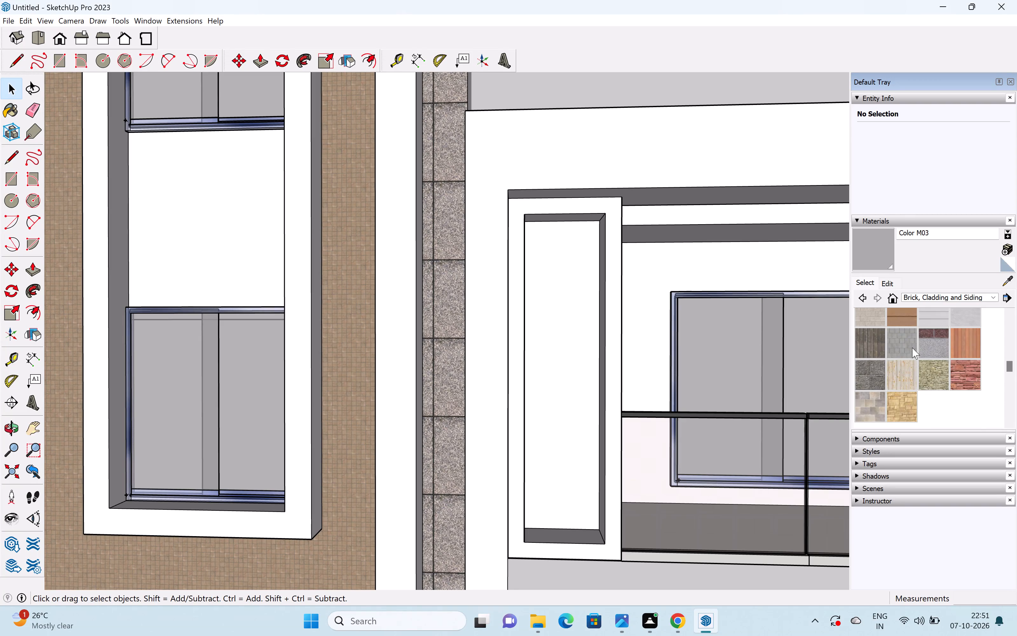
scroll(923, 361, "up", 4)
Apply the grey block-patterned material from Glass and Mirrors to the recessed panel beside the first-floor balcony.
left_click(916, 301)
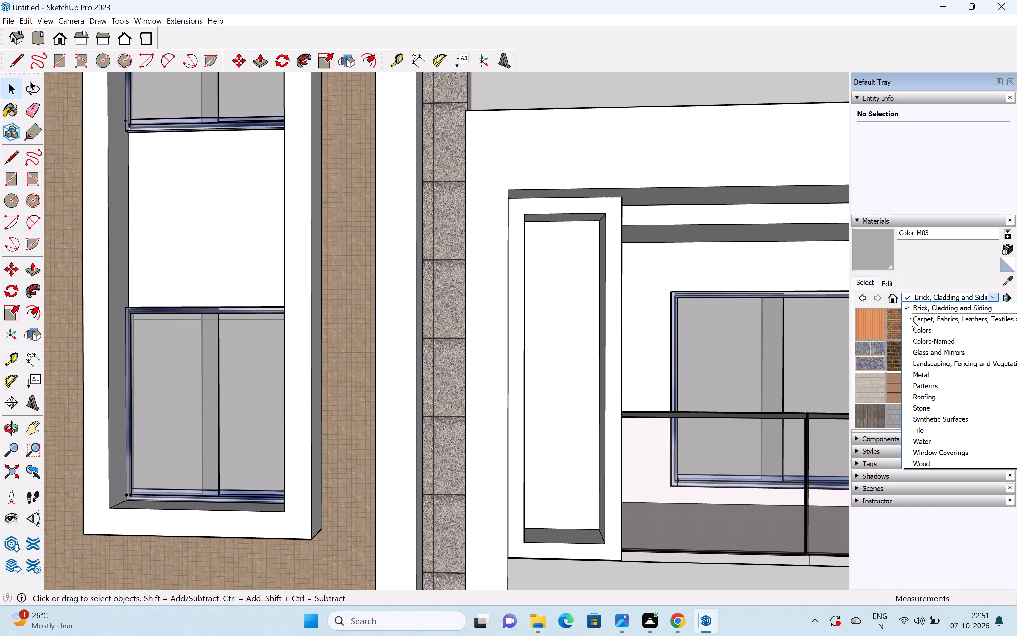
left_click(924, 352)
left_click(946, 297)
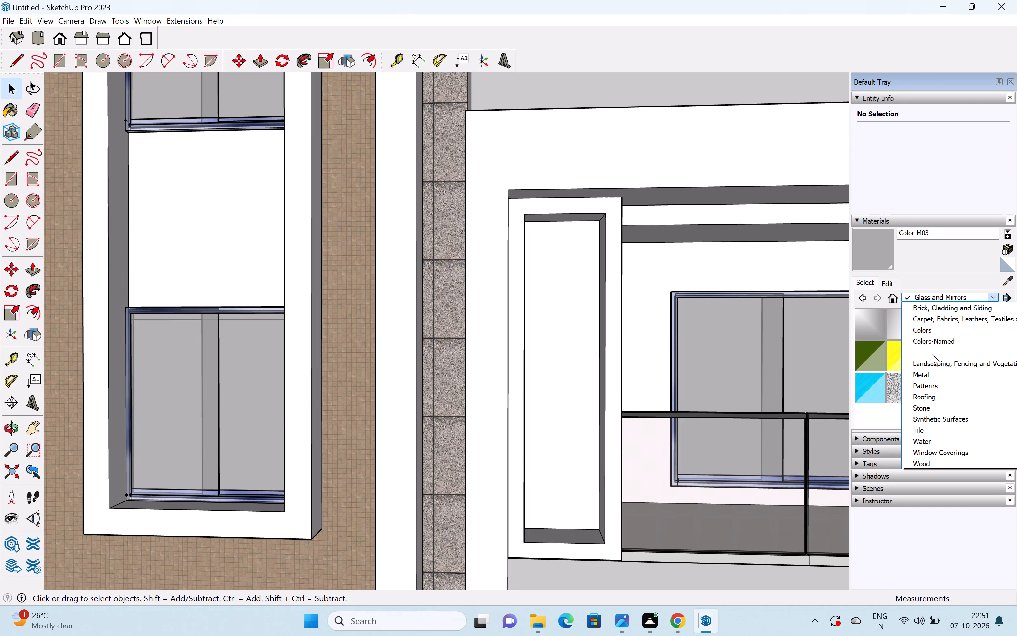
left_click(935, 350)
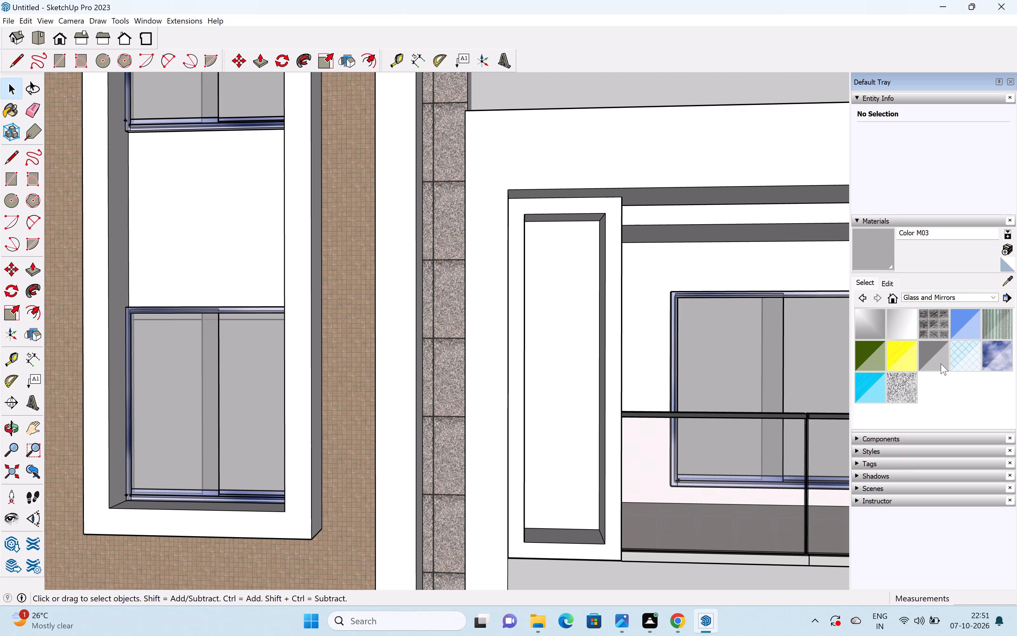
left_click(938, 324)
left_click(573, 375)
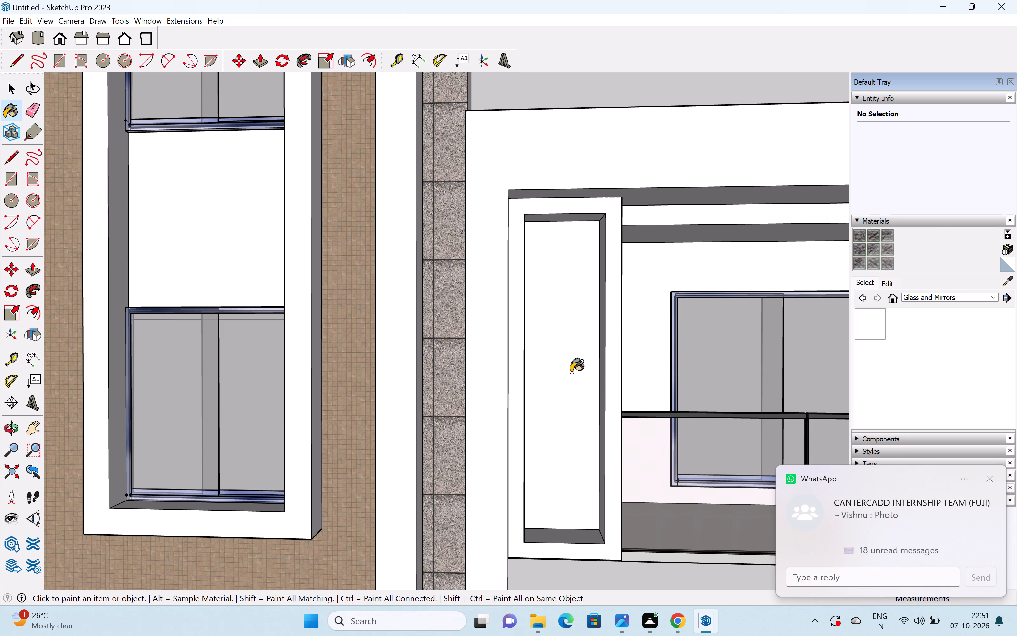
Stop painting and leave the house group.
scroll(571, 372, "down", 14)
key("space")
left_click(780, 356)
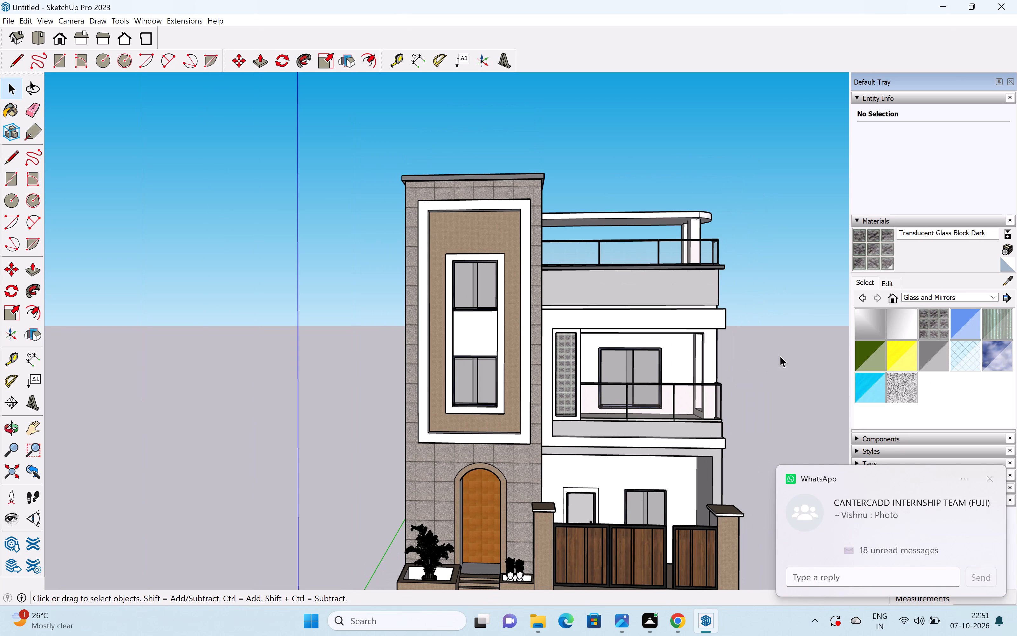
scroll(779, 353, "down", 4)
left_click(771, 426)
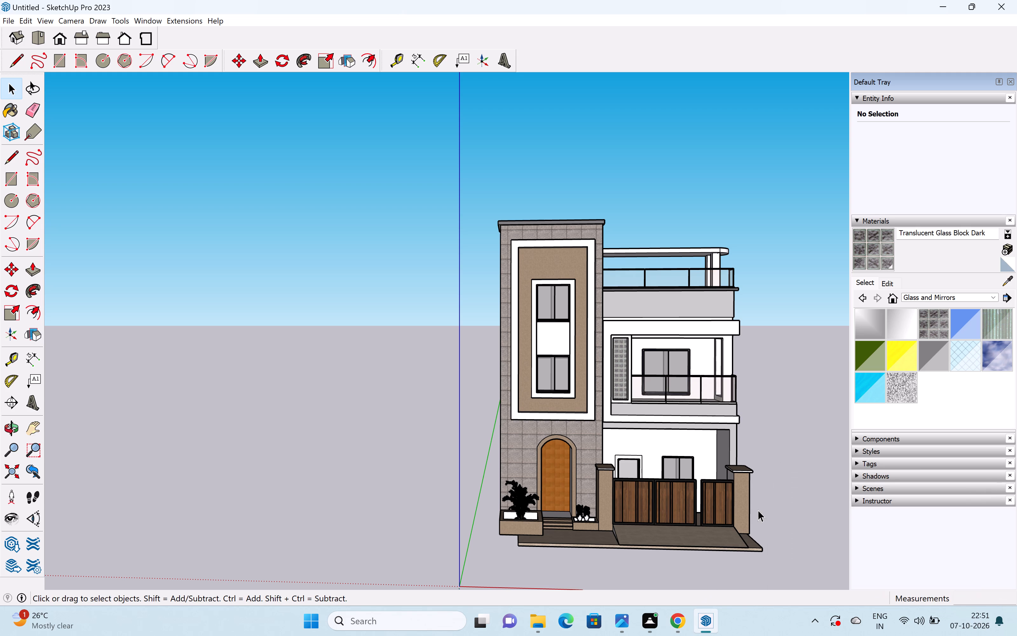
Open the house group and paint the flat frame around the ground-floor door behind the gate with 0135_DarkGray from Colors-Named, and exit the group.
scroll(628, 458, "up", 5)
scroll(632, 457, "down", 1)
scroll(632, 457, "up", 7)
middle_click_drag(636, 454, 551, 479)
scroll(658, 463, "up", 4)
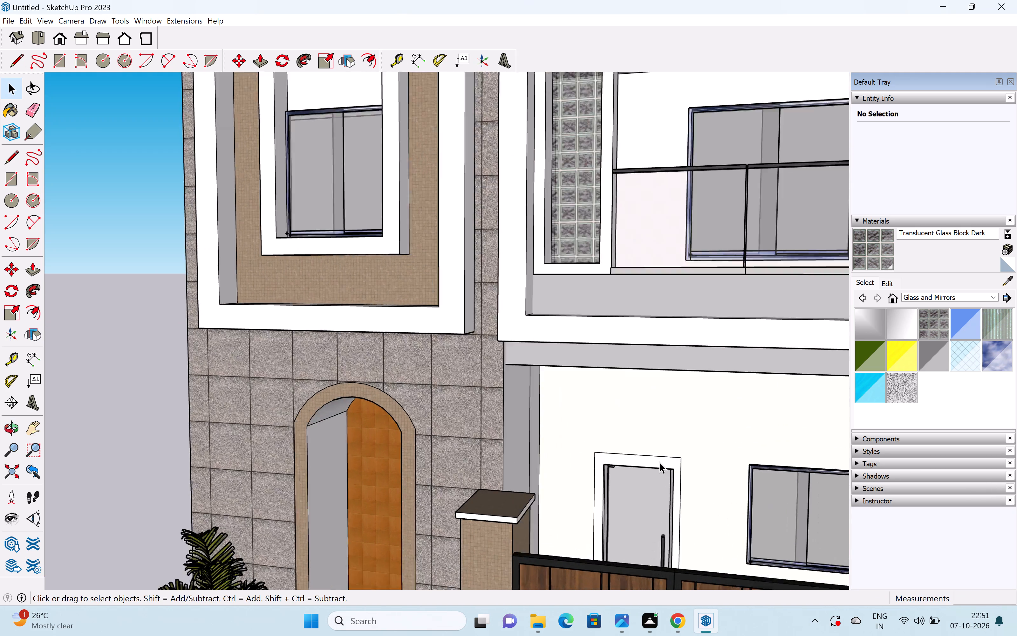
scroll(659, 462, "up", 7)
left_click(656, 462)
triple_click(657, 462)
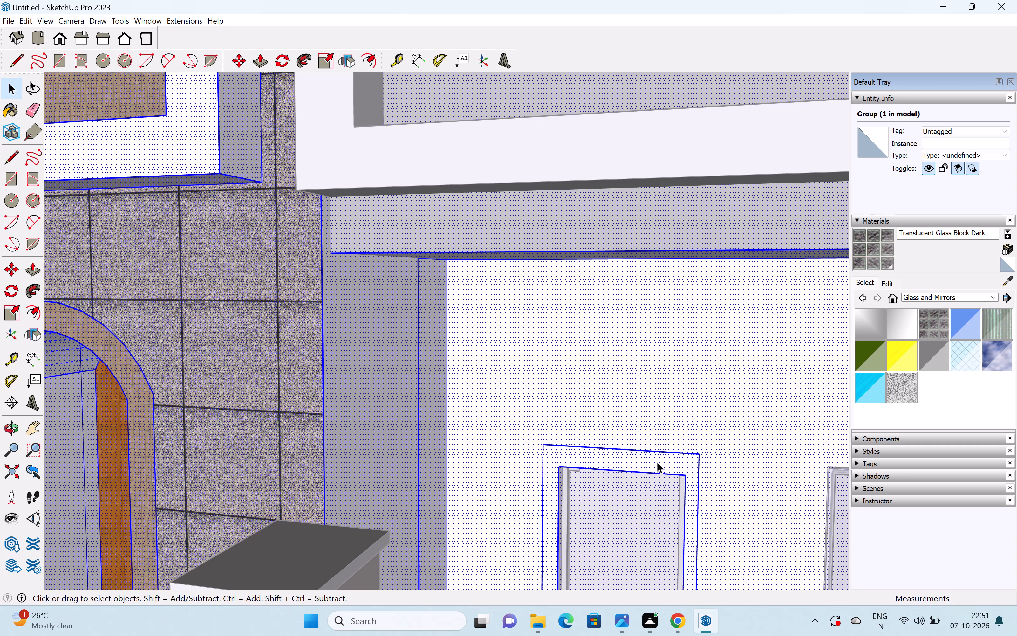
left_click(683, 470)
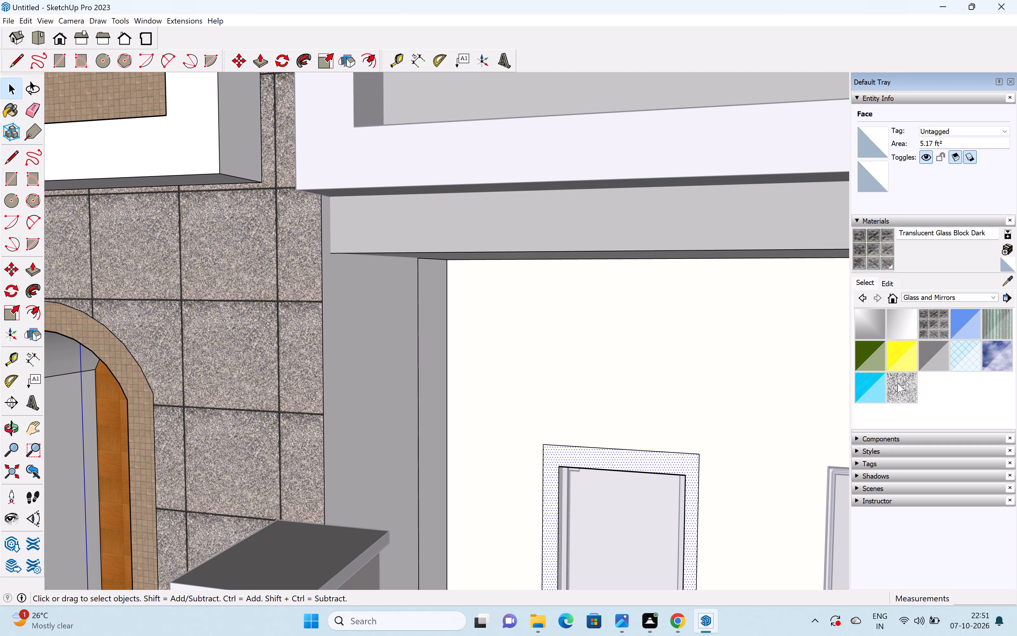
left_click(950, 295)
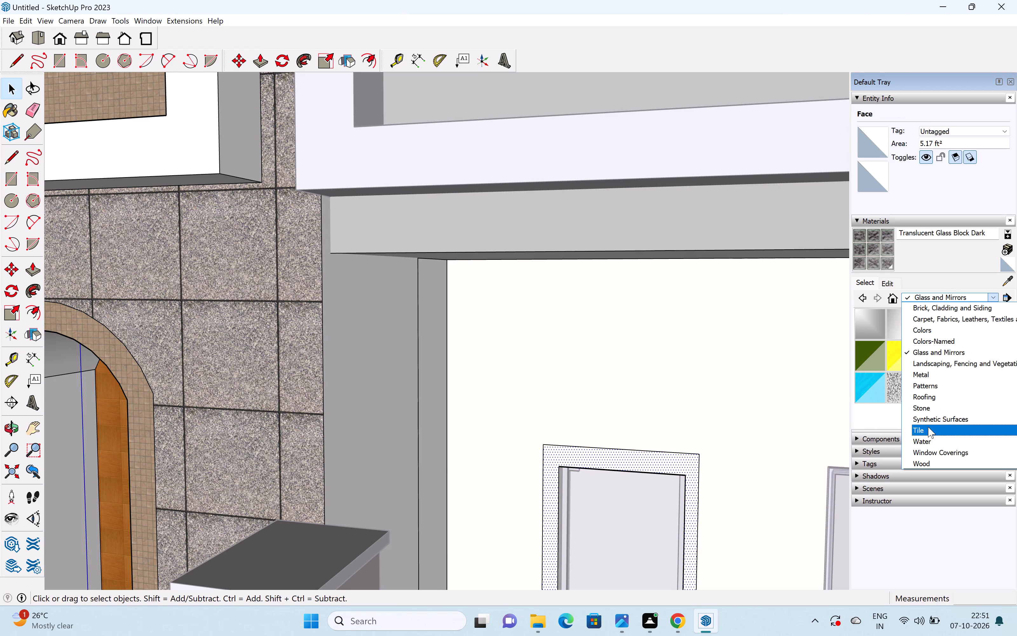
left_click(932, 342)
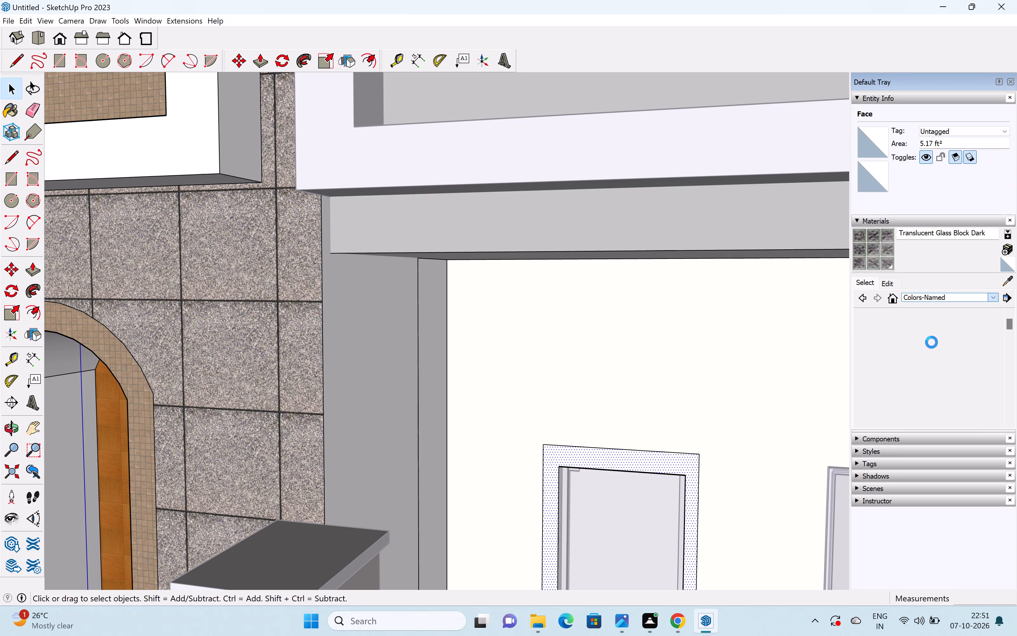
scroll(932, 370, "down", 20)
scroll(932, 370, "down", 3)
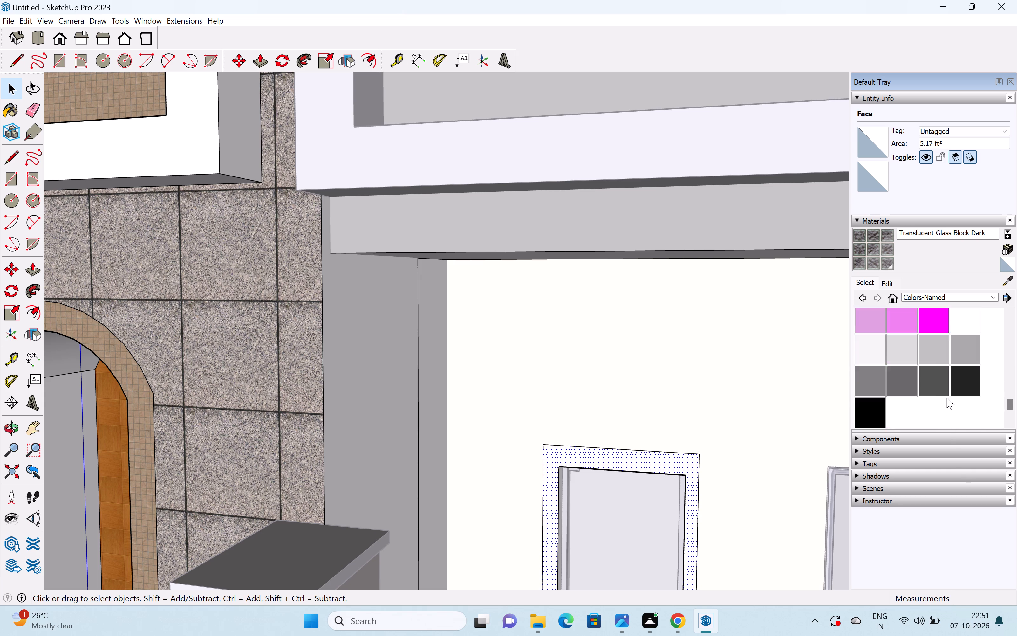
scroll(947, 397, "down", 8)
scroll(940, 357, "up", 2)
left_click(942, 369)
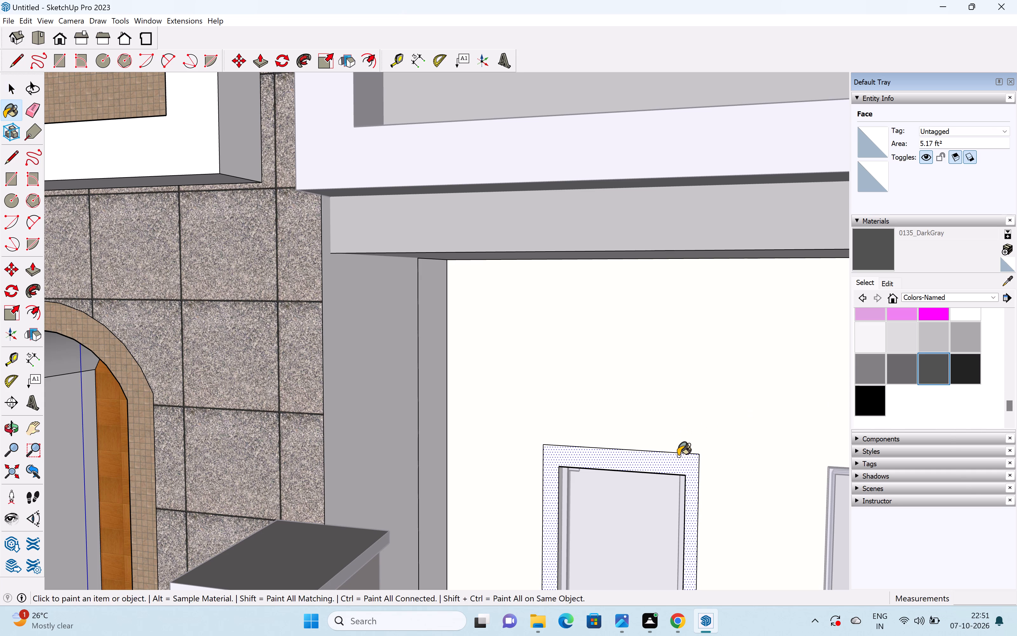
left_click(677, 460)
key("space")
scroll(667, 452, "down", 11)
scroll(659, 445, "up", 1)
scroll(659, 445, "down", 15)
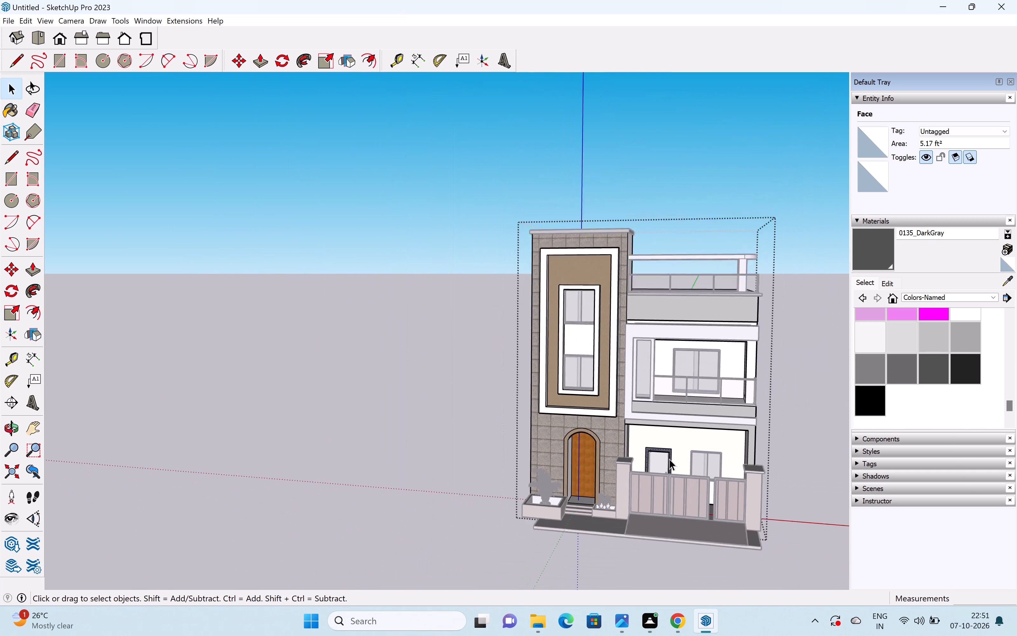
middle_click_drag(660, 465, 691, 460)
left_click(645, 540)
left_click(638, 543)
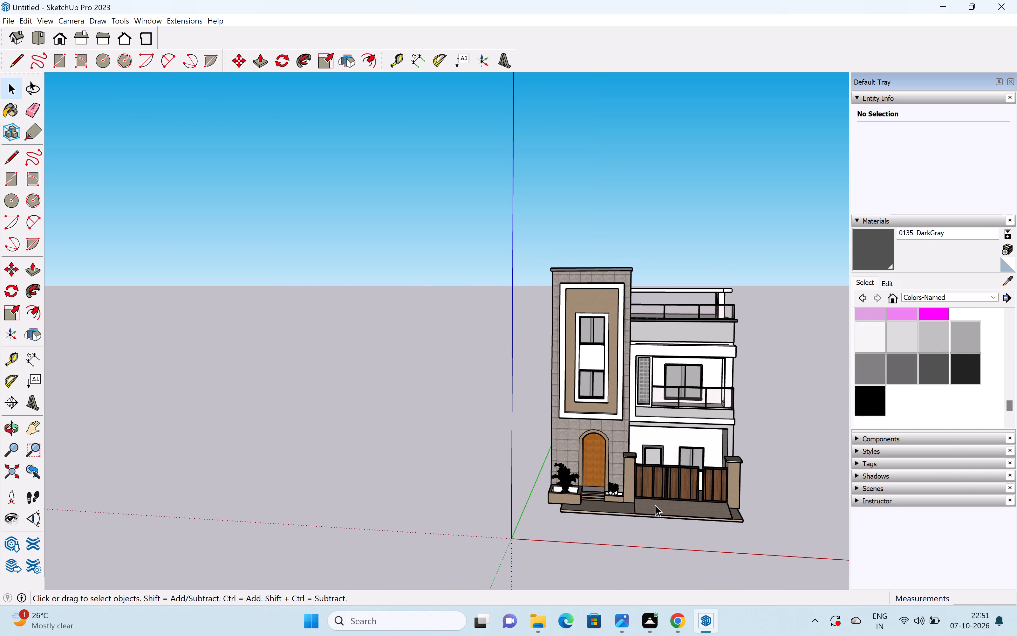
middle_click_drag(655, 505, 696, 481)
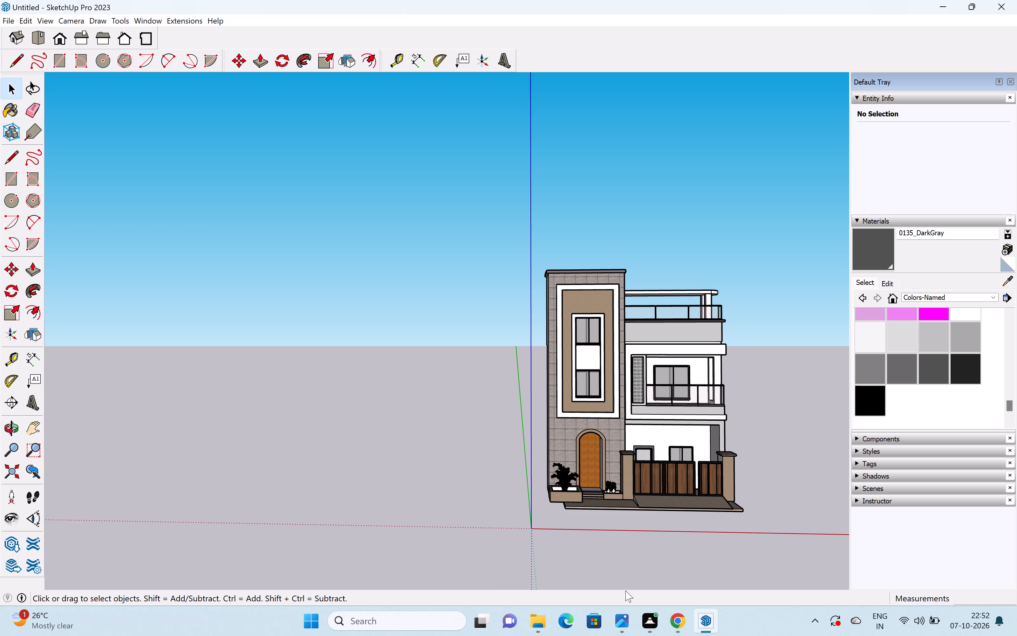
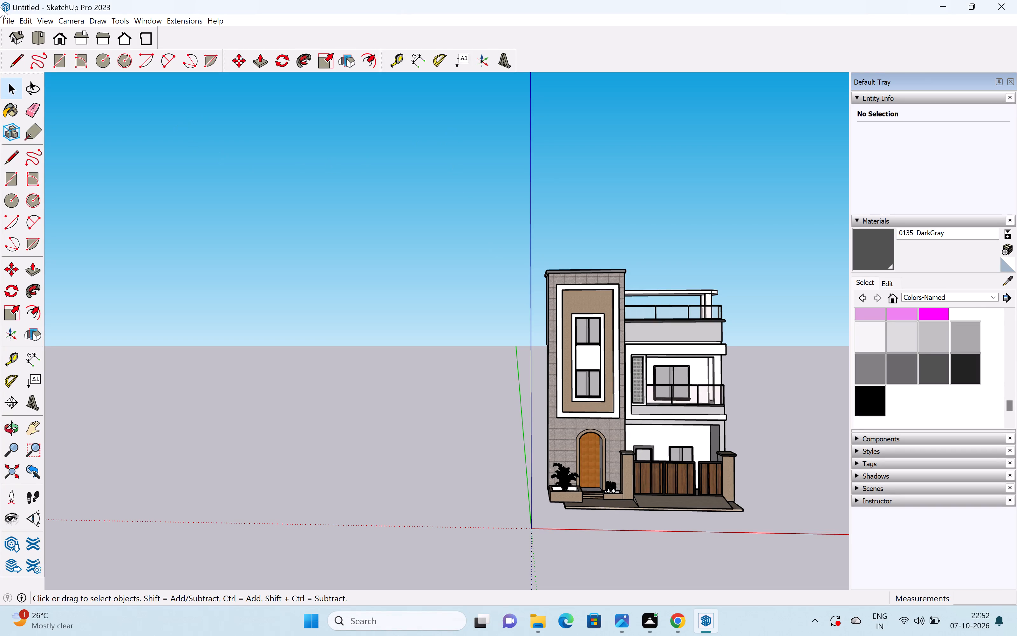
Save the model as G+1 ELEVATION@07 in the FUJI folder, in SketchUp Models (*.skp) format.
left_click(2, 22)
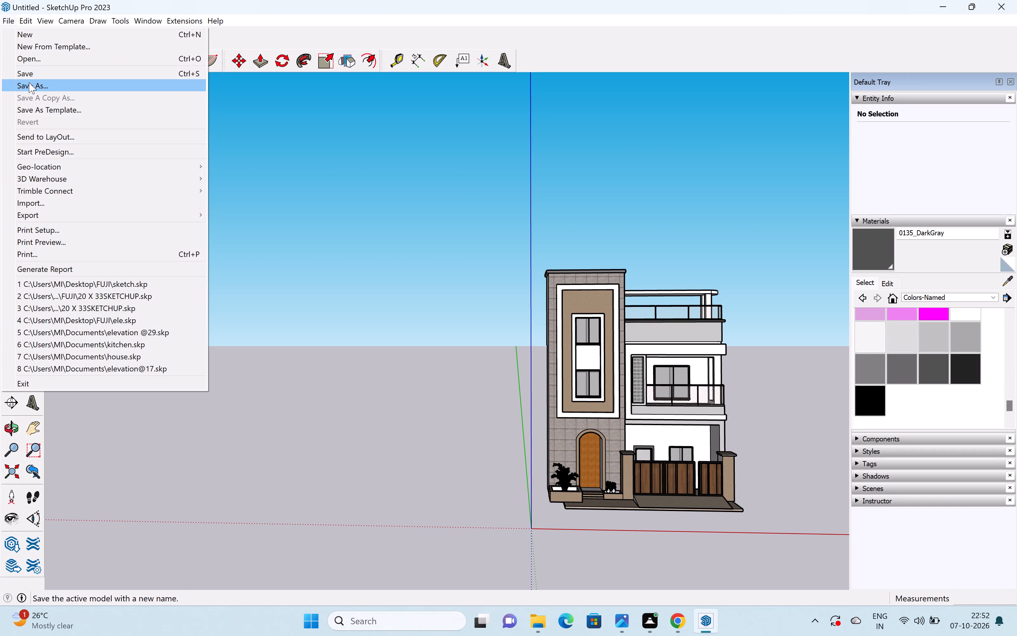
left_click(29, 82)
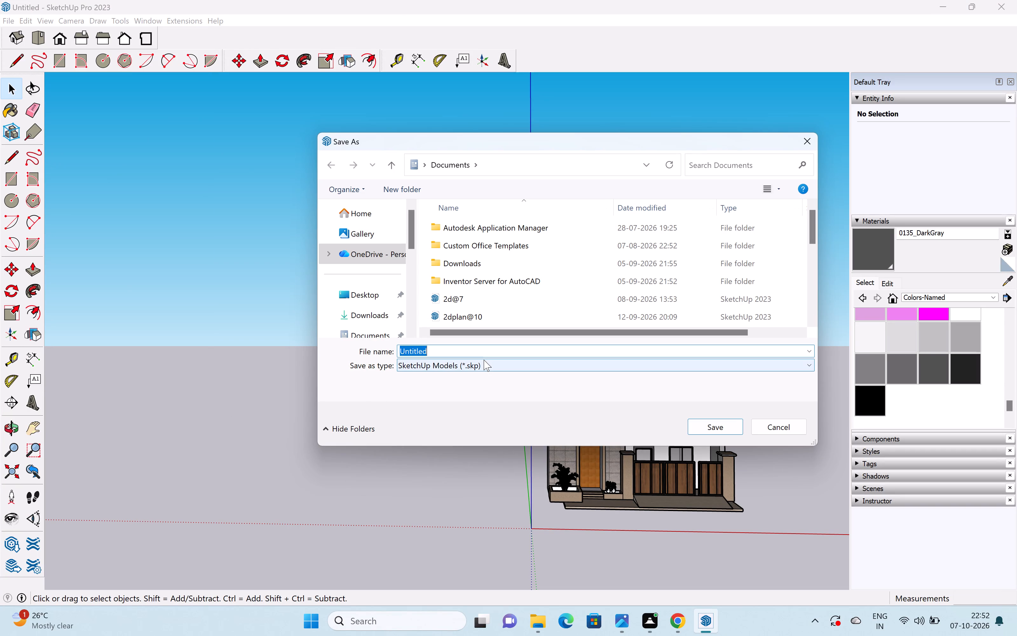
key("BackSpace")
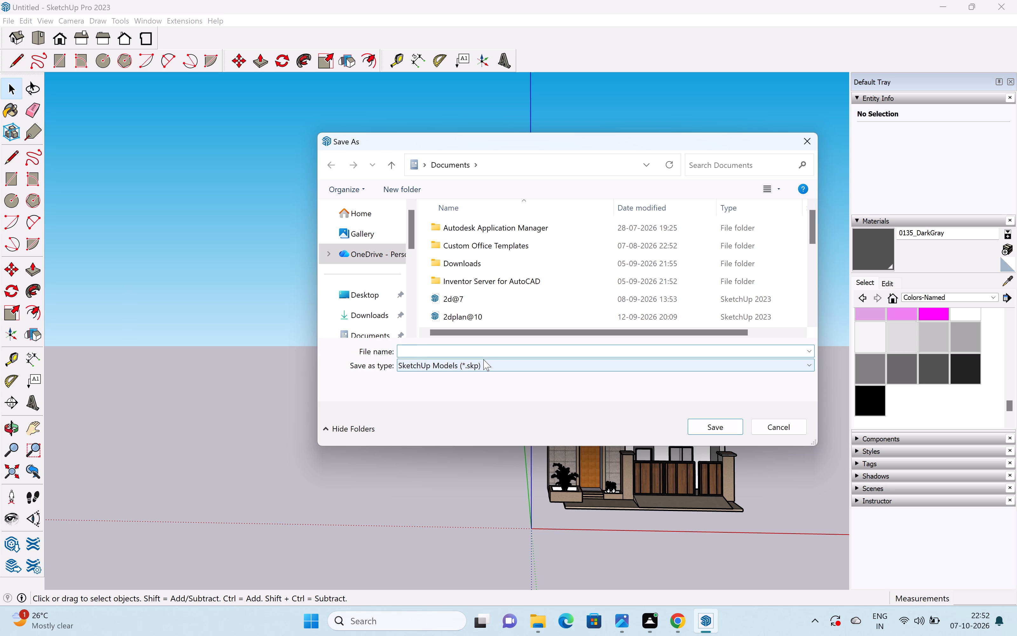
key("g")
key("shift+plus")
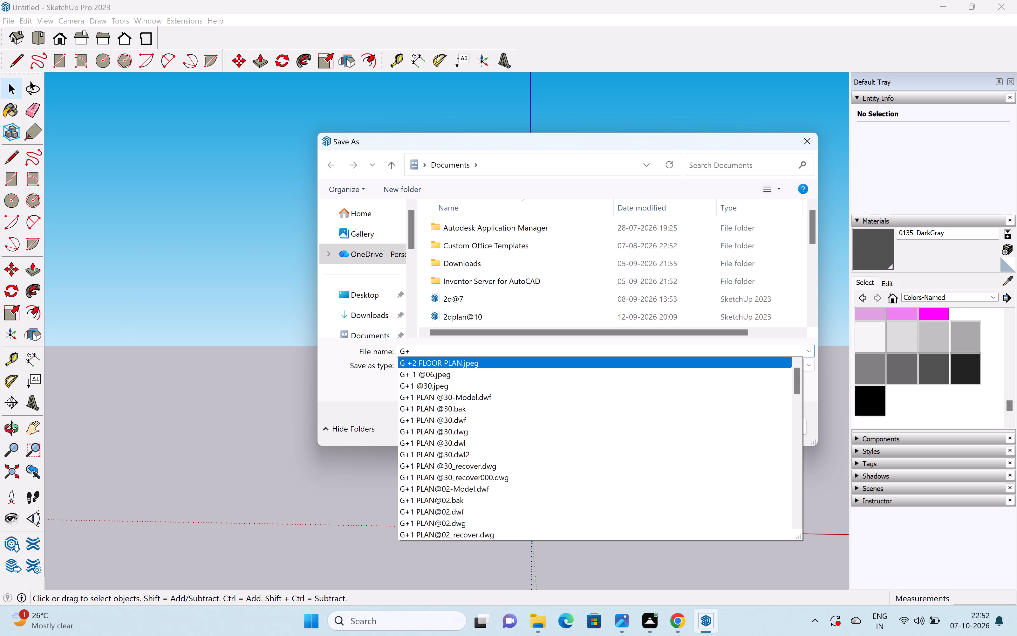
type("1 ELEVATION@07")
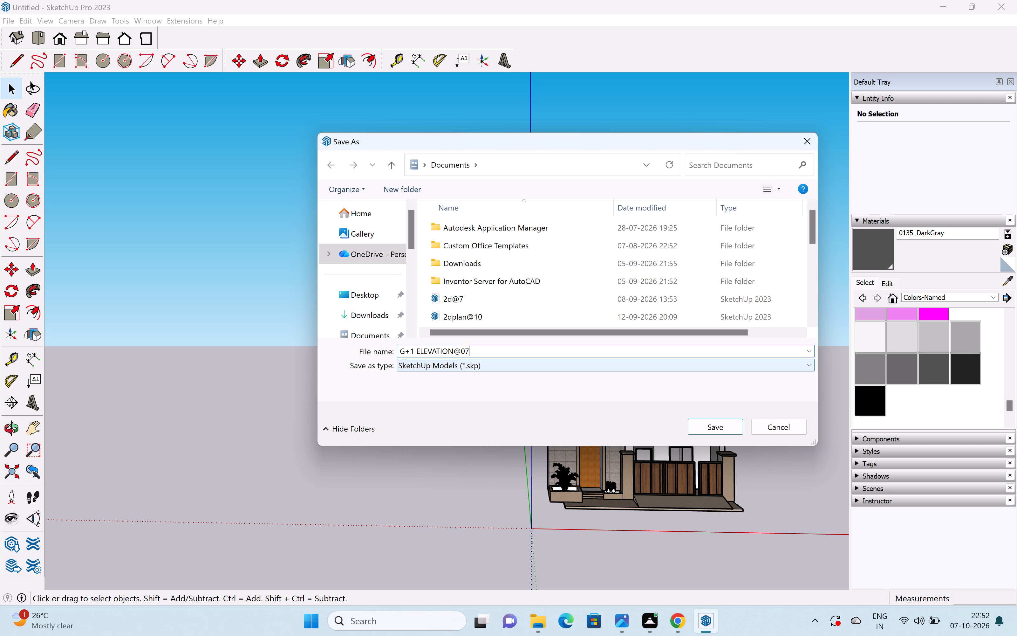
scroll(376, 279, "down", 8)
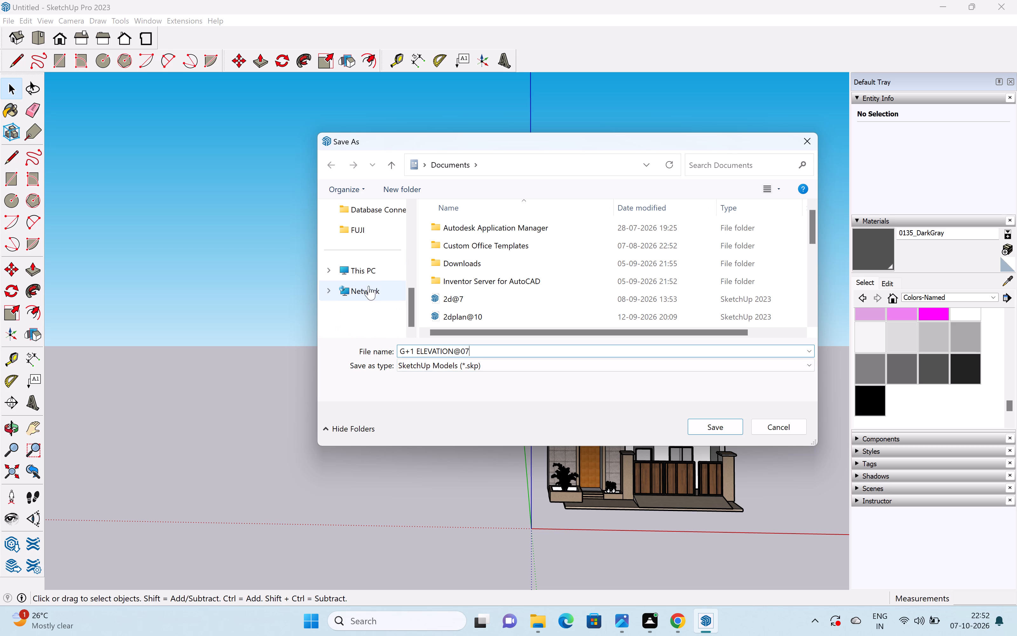
left_click(367, 231)
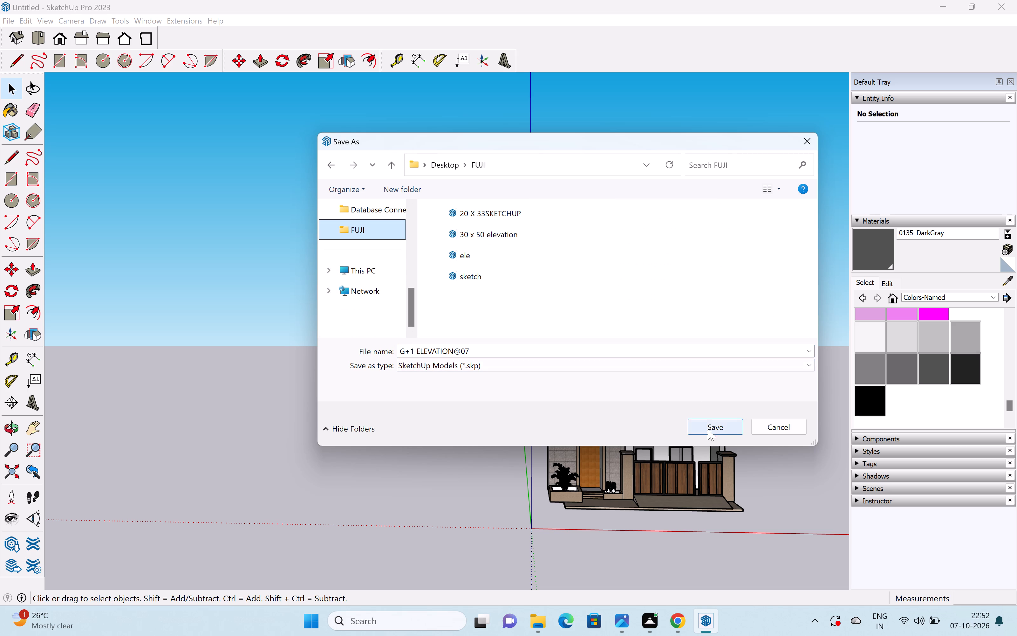
left_click(708, 428)
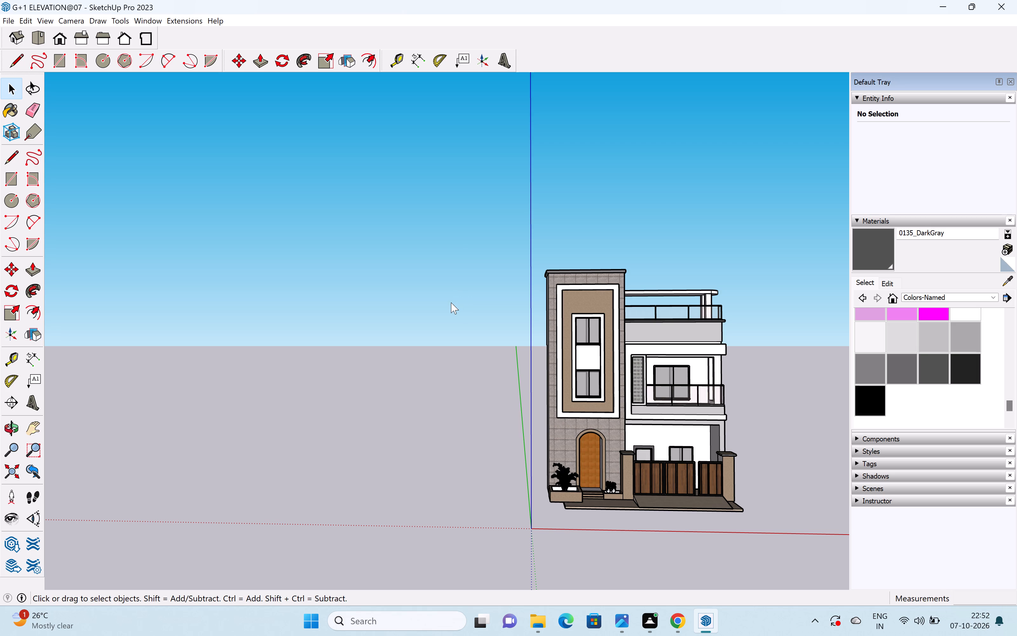
Print the current view to Microsoft Print to PDF with high accuracy HLR enabled.
left_click(2, 19)
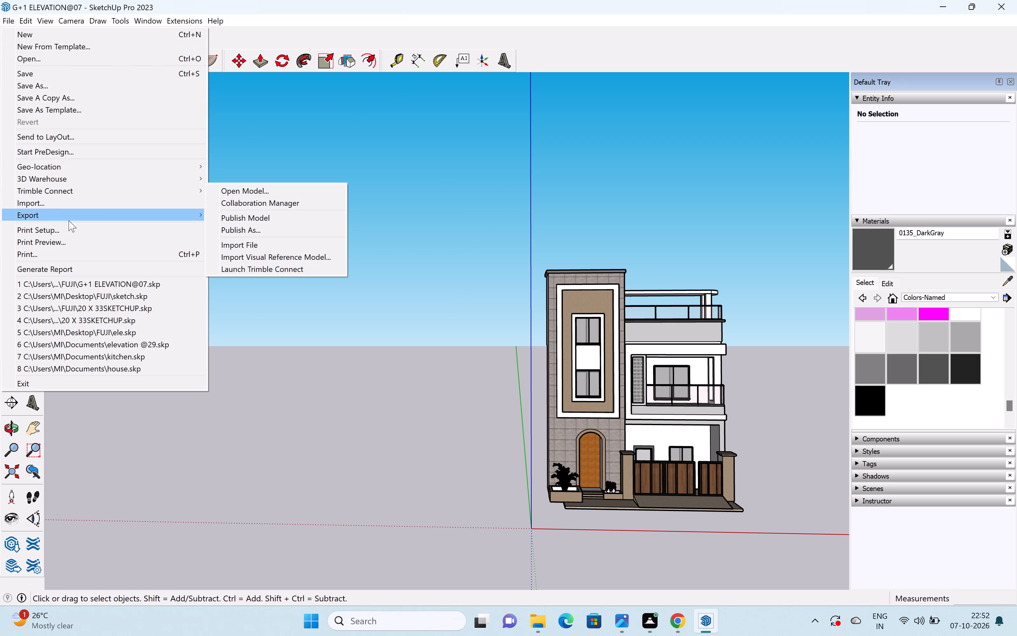
left_click(69, 254)
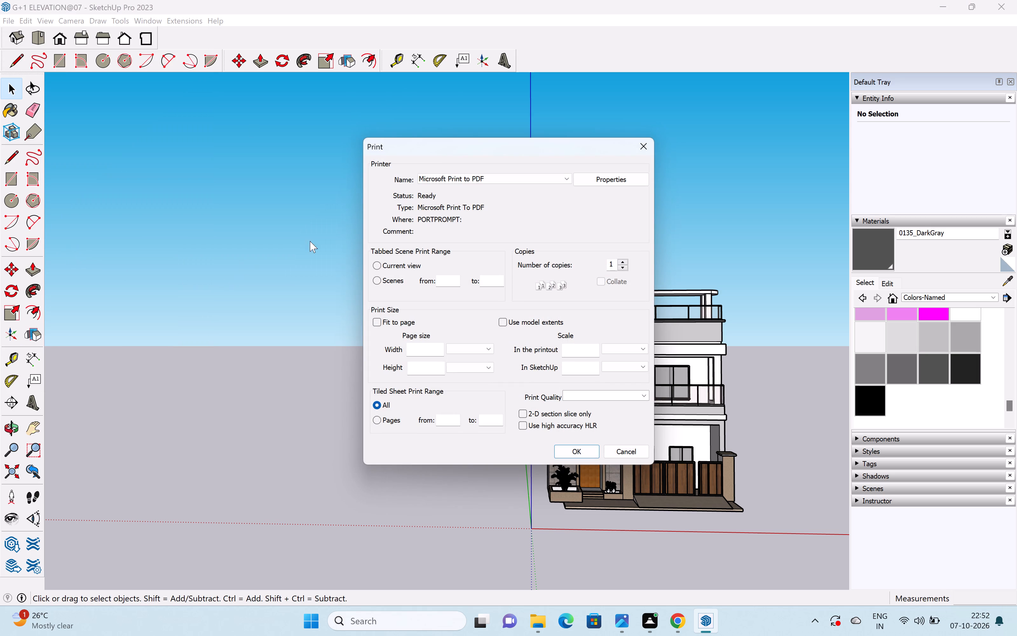
left_click(405, 266)
left_click(527, 426)
left_click(581, 452)
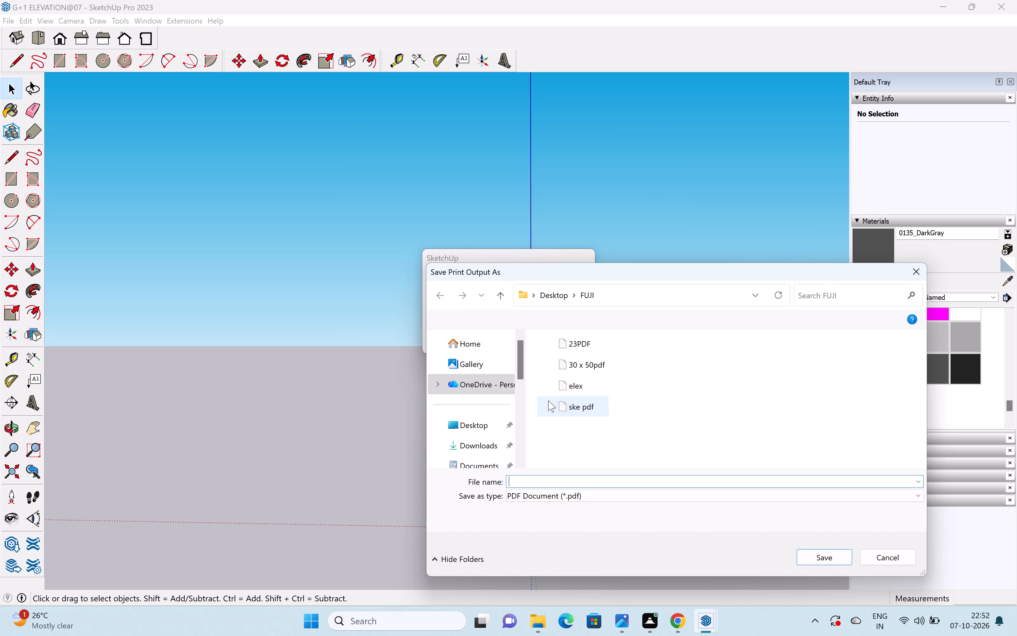
Name the PDF print output G+1PDF and save it in the FUJI folder.
left_click_drag(588, 481, 588, 490)
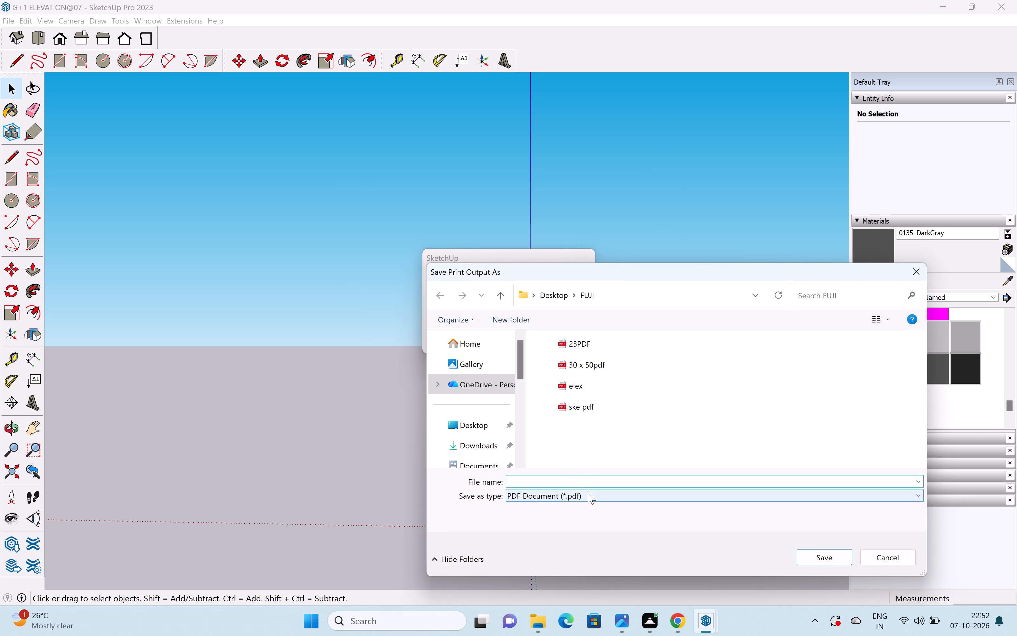
left_click(568, 475)
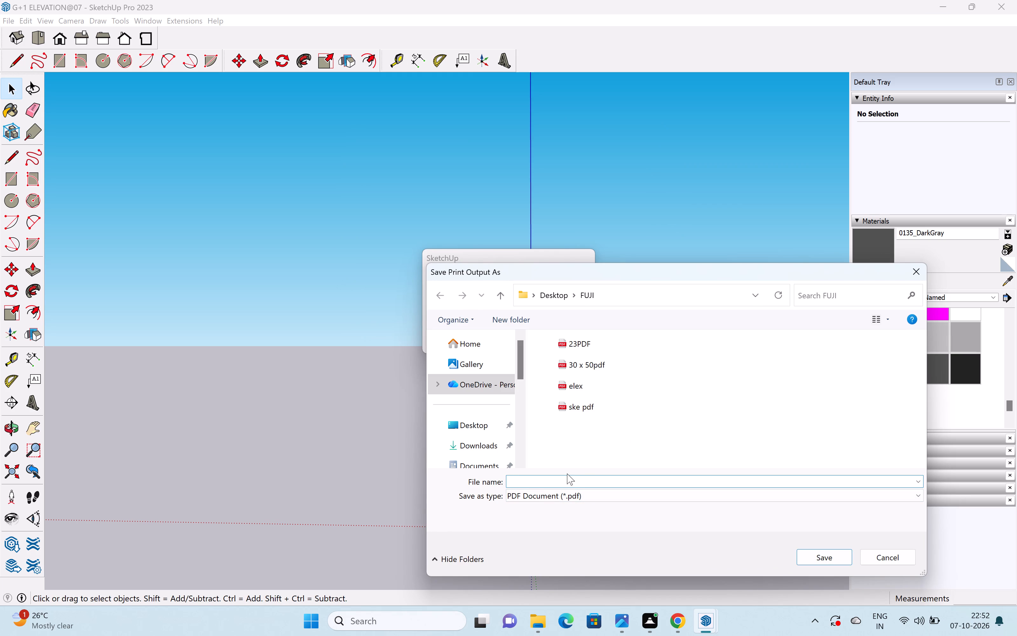
type("G+1")
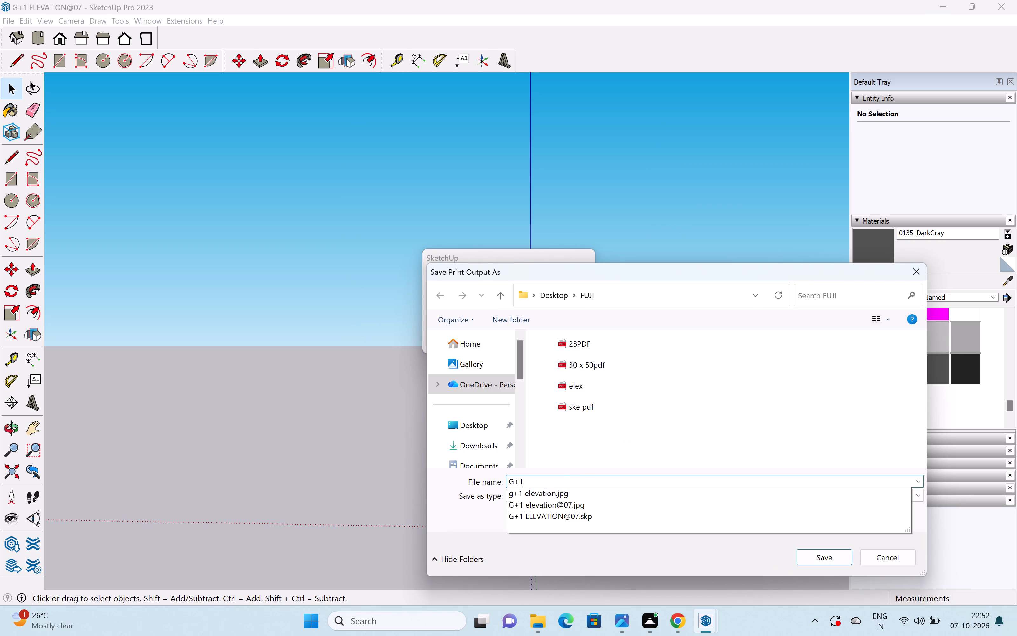
type("PDF")
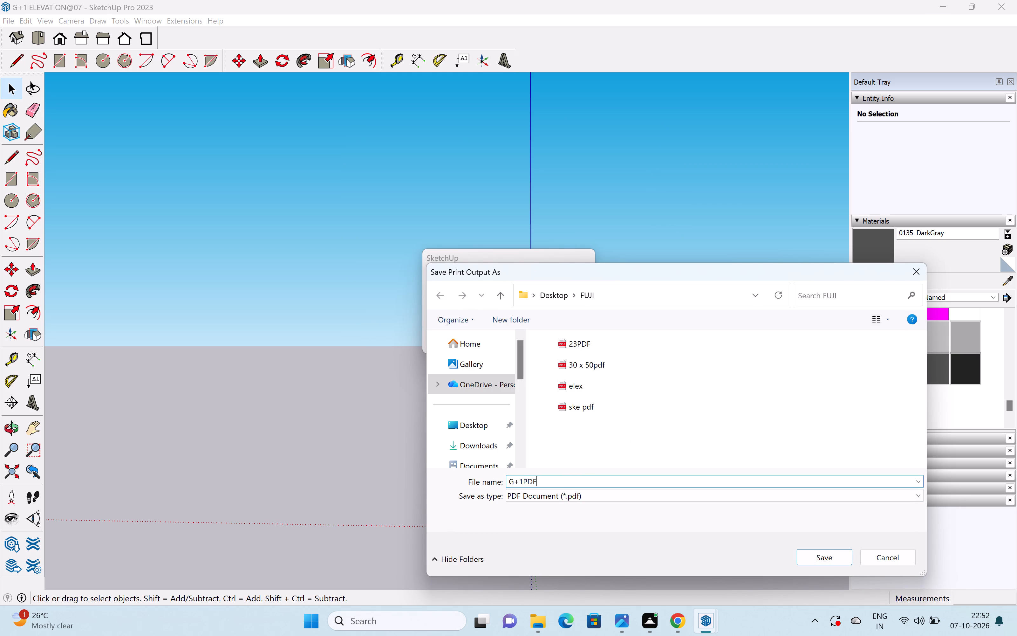
scroll(440, 415, "down", 8)
left_click(486, 367)
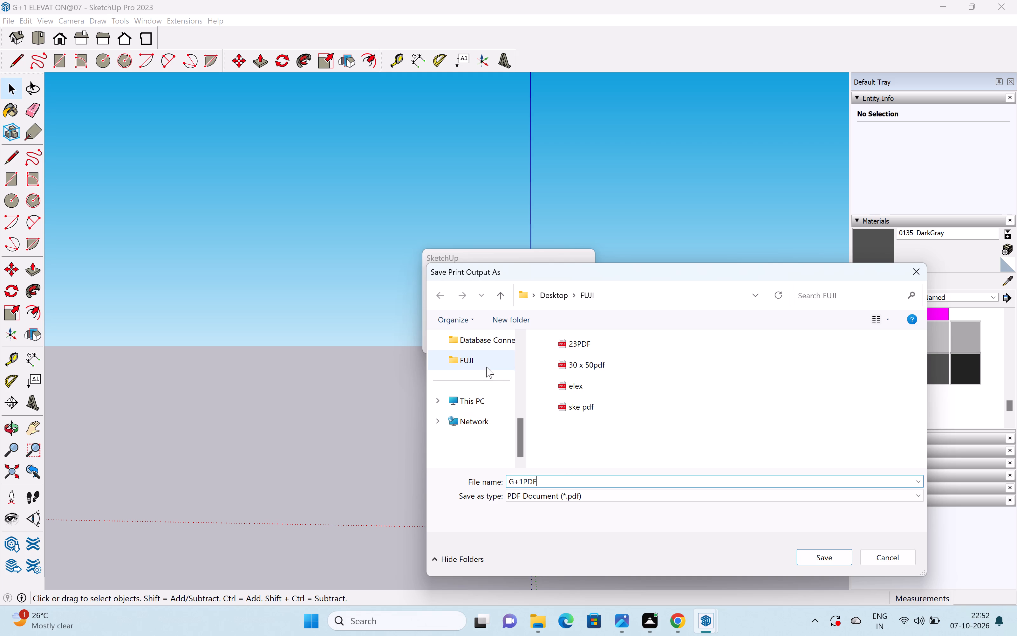
left_click(822, 560)
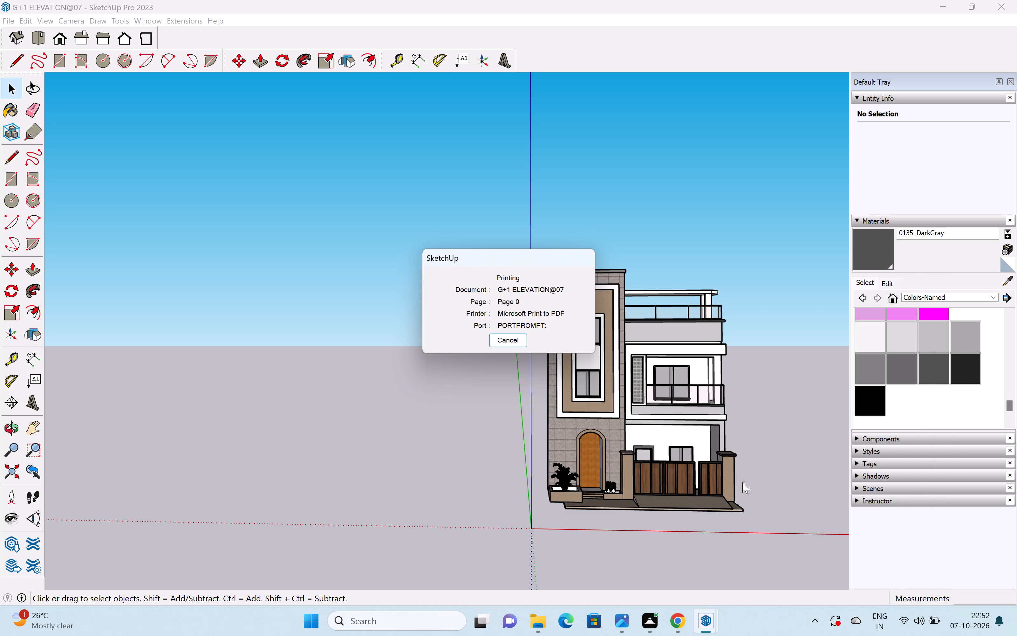